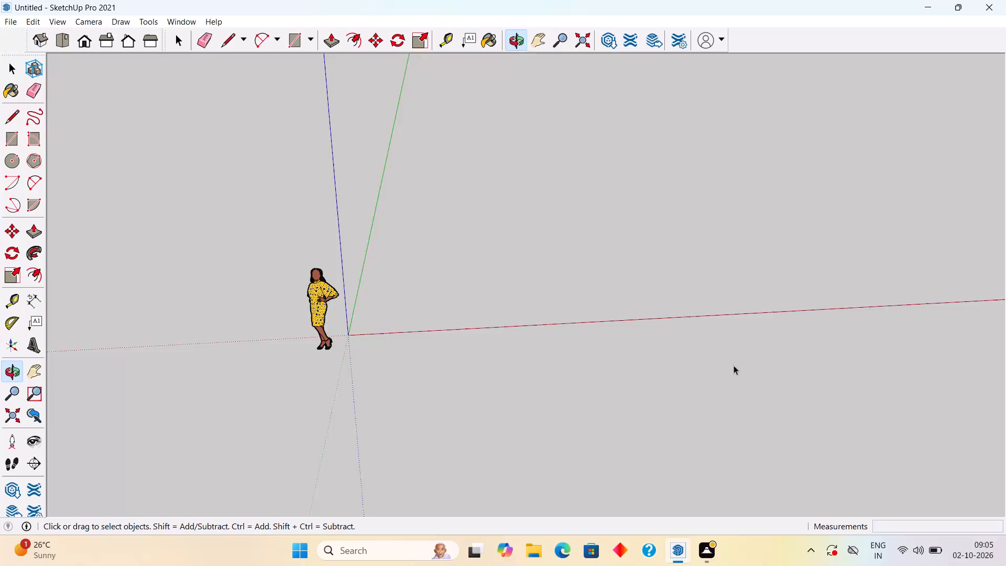
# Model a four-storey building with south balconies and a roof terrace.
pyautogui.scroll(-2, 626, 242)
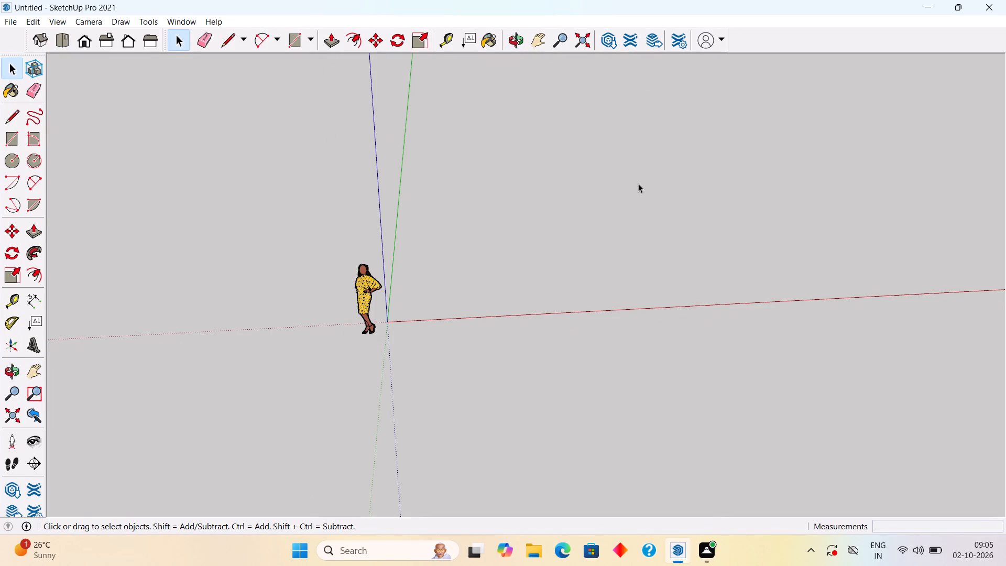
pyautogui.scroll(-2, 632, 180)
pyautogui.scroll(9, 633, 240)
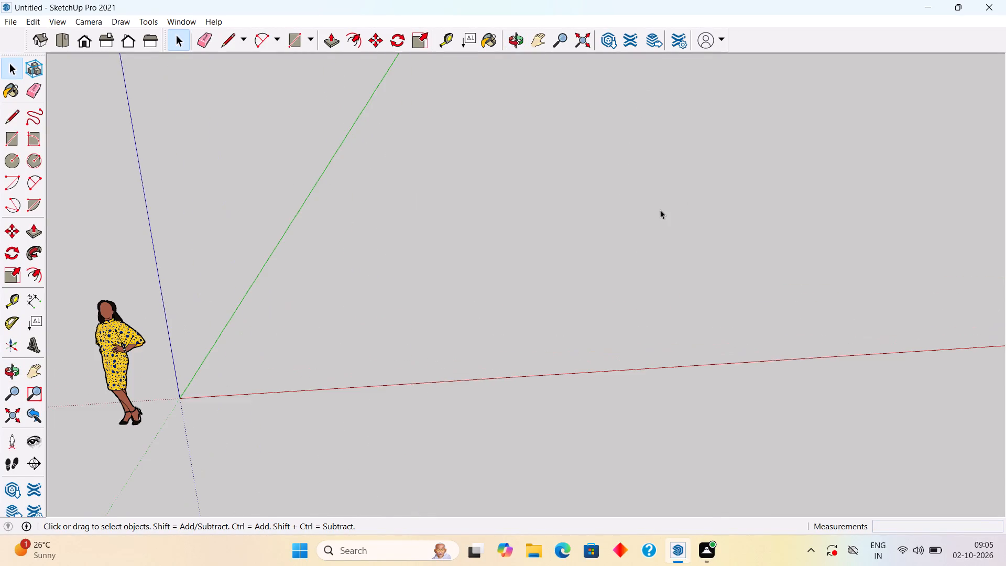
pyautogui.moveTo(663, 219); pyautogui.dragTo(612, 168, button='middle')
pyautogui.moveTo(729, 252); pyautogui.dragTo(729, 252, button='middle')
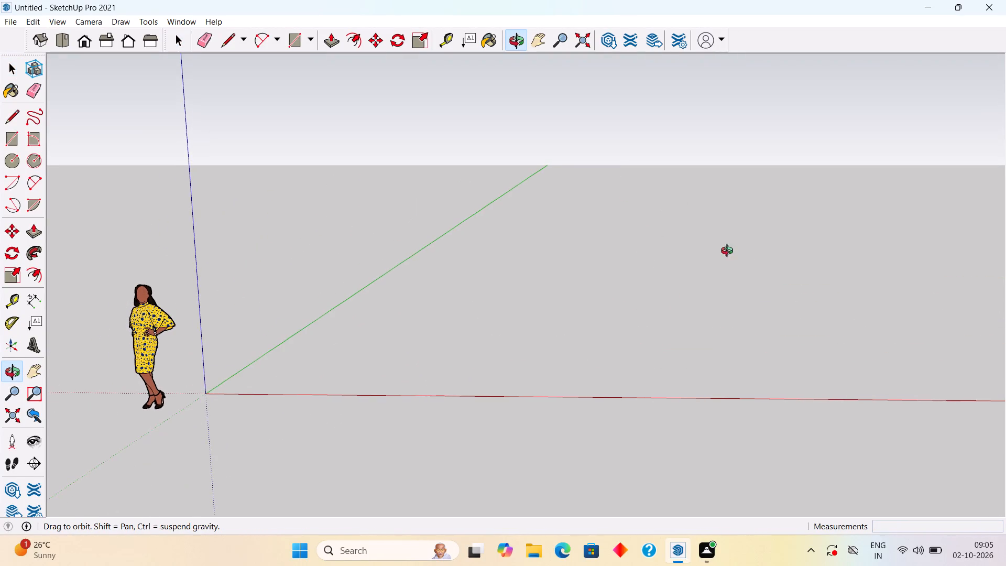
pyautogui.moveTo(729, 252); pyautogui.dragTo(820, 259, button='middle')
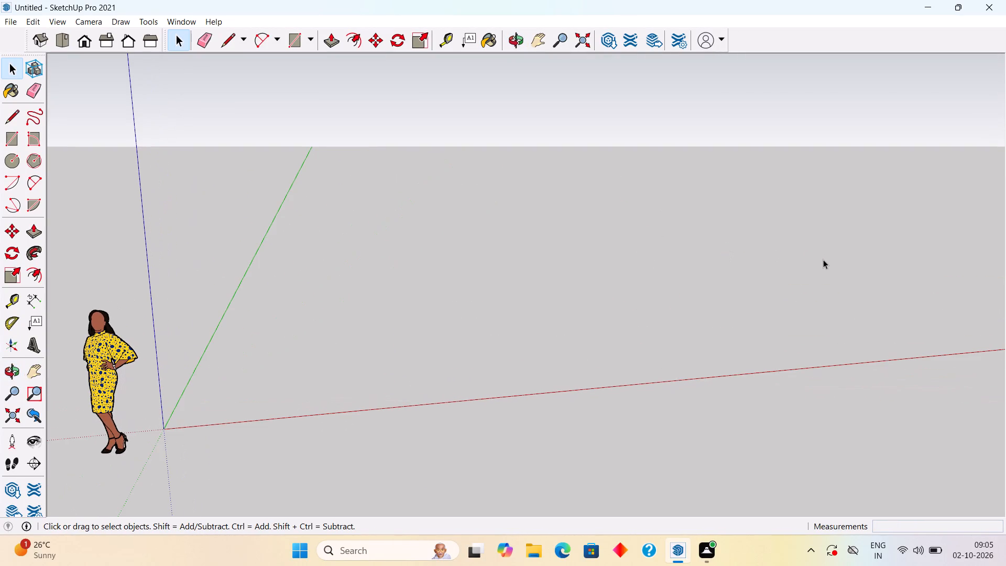
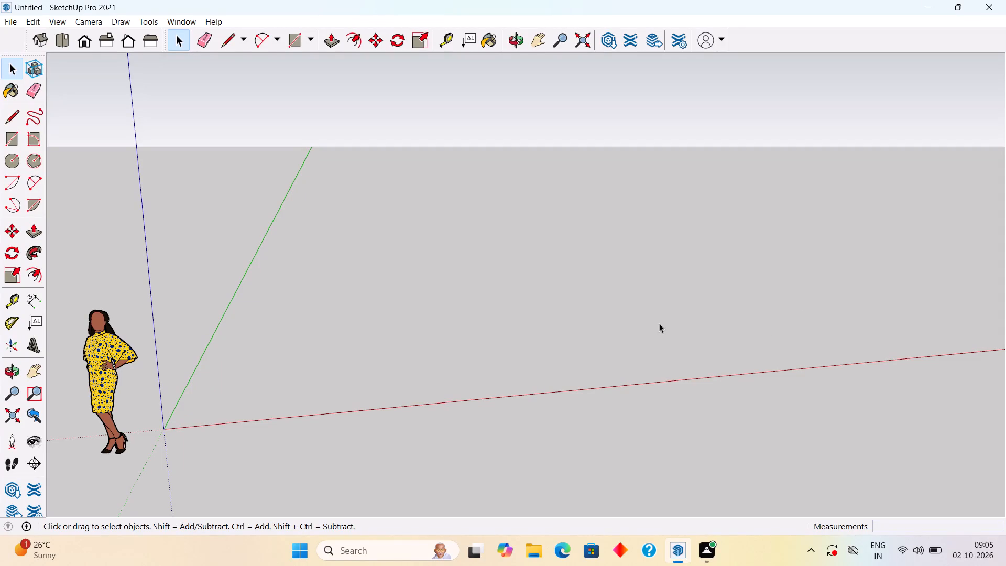
# Draw a 20' by 15' rectangle flat on the ground plane near the origin.
pyautogui.moveTo(664, 334); pyautogui.dragTo(640, 456, button='middle')
pyautogui.moveTo(565, 318); pyautogui.dragTo(541, 413, button='middle')
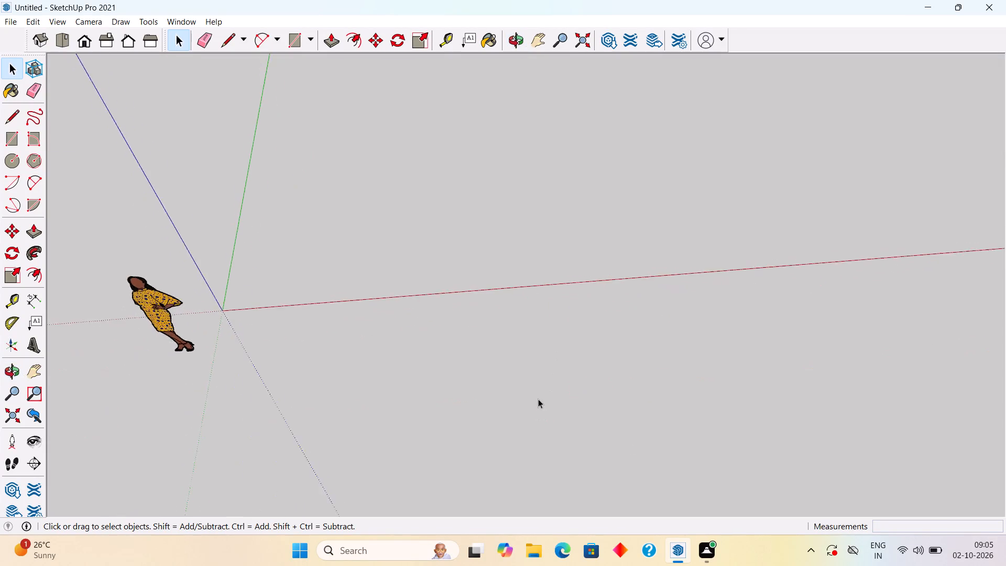
pyautogui.scroll(-4, 538, 397)
pyautogui.scroll(7, 508, 173)
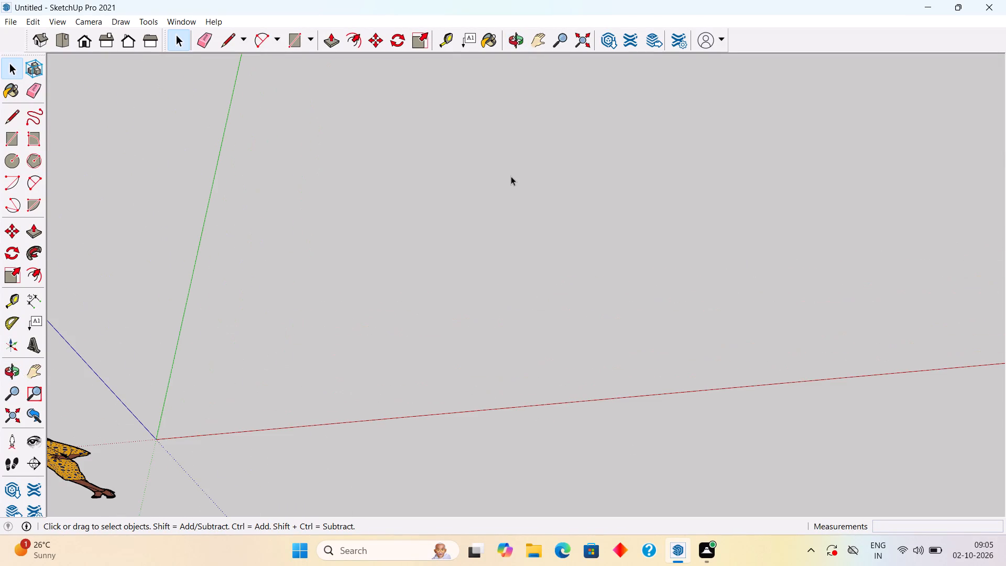
pyautogui.press('r')
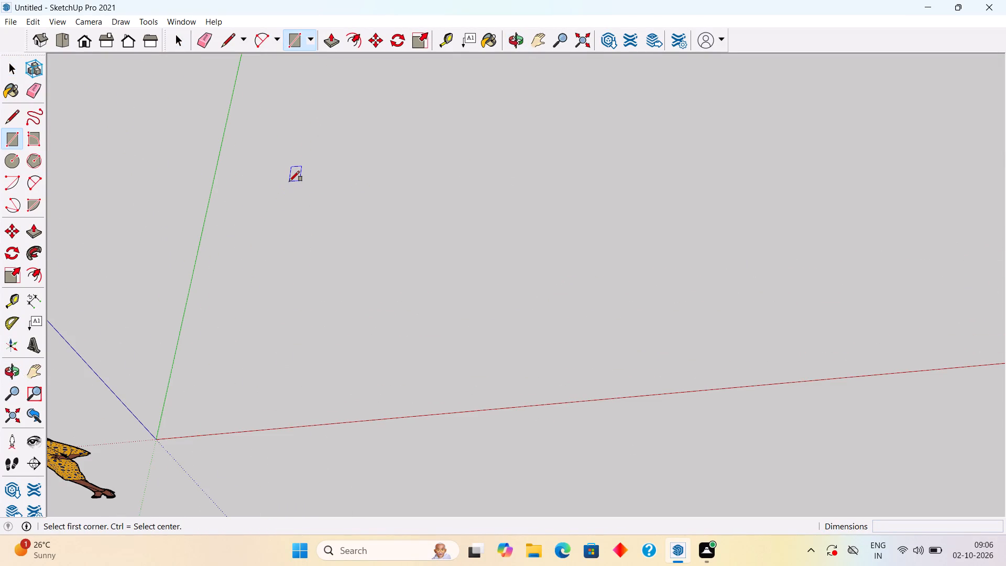
pyautogui.click(256, 231)
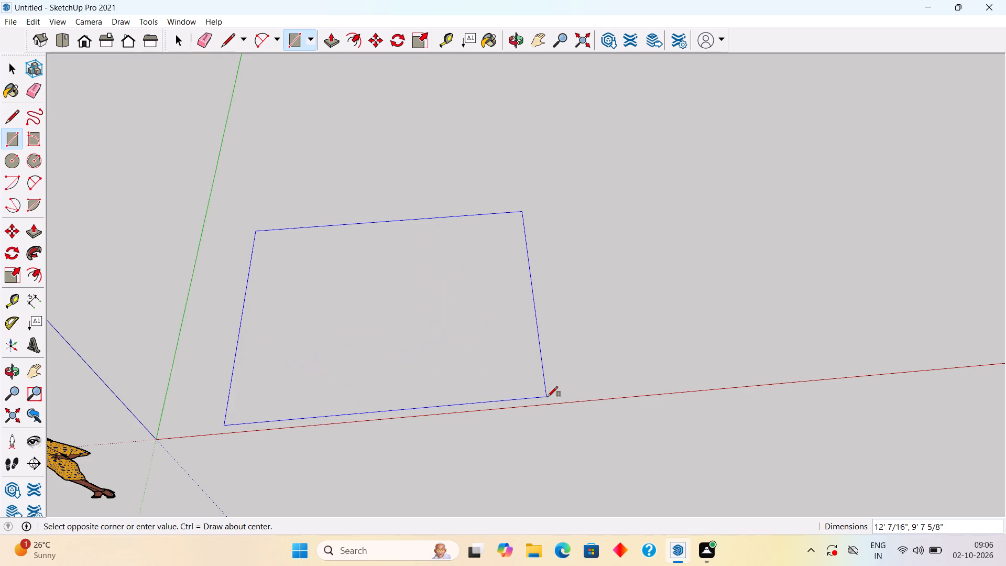
pyautogui.write("20',")
pyautogui.write("15'")
pyautogui.press('Return')
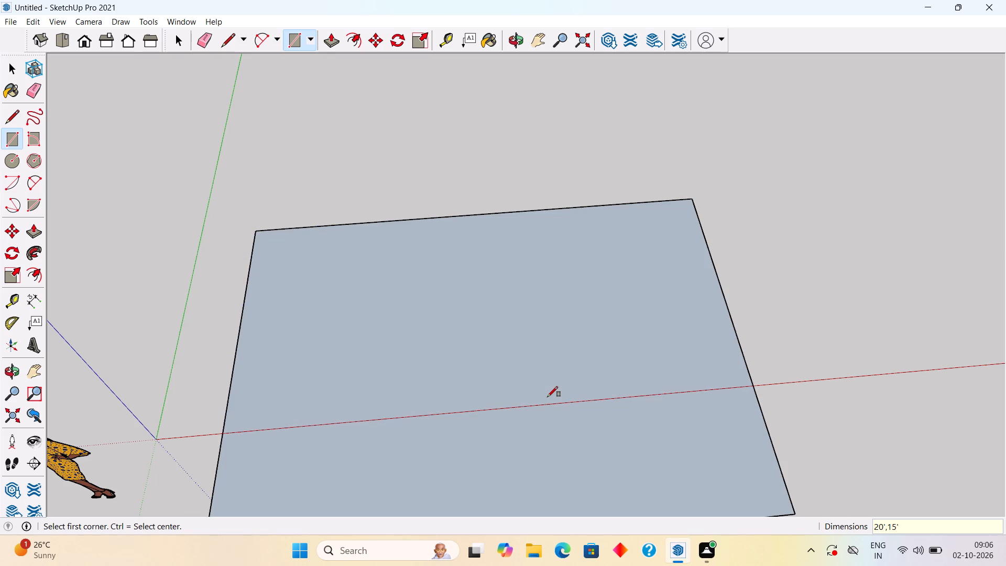
pyautogui.scroll(-4, 749, 287)
pyautogui.press('space')
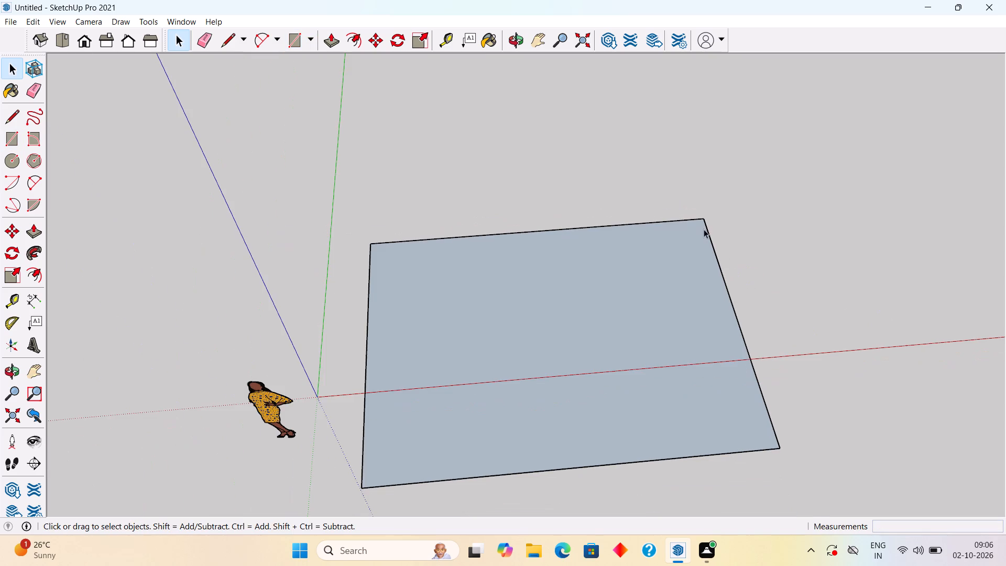
# Move the whole rectangle about 7' 2" back along the green axis, clear of the red axis.
pyautogui.click(700, 227)
pyautogui.doubleClick(700, 227)
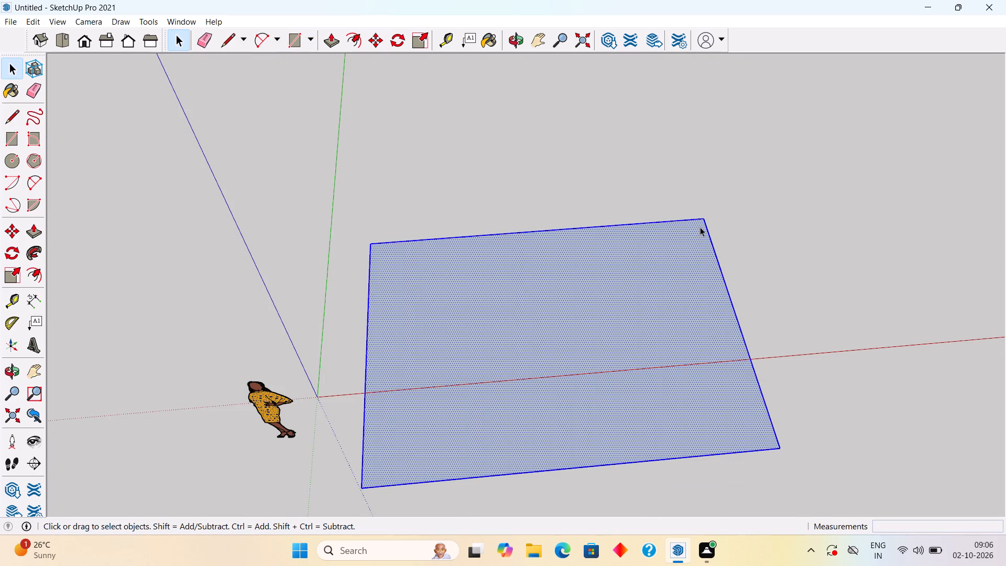
pyautogui.press('m')
pyautogui.click(704, 219)
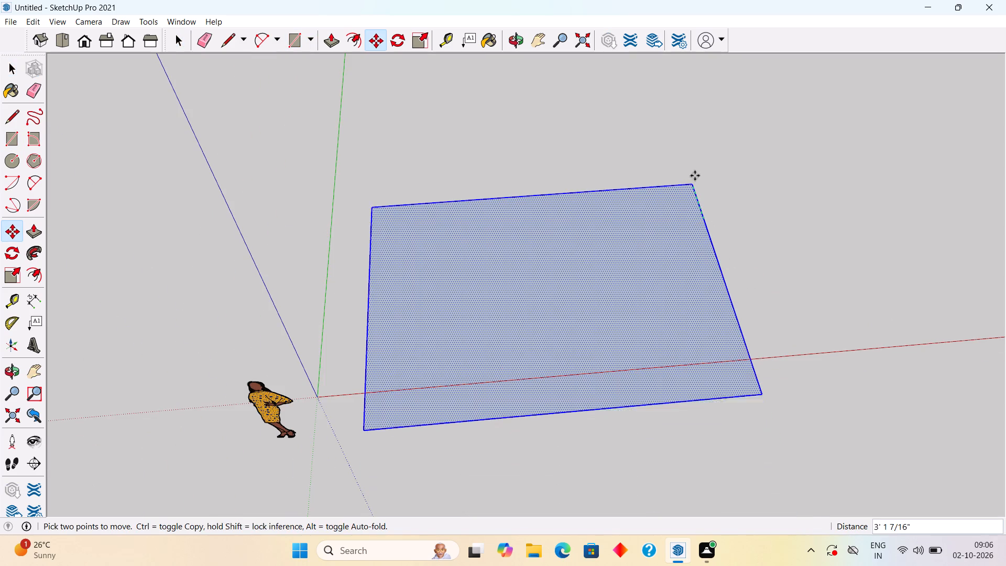
pyautogui.click(683, 137)
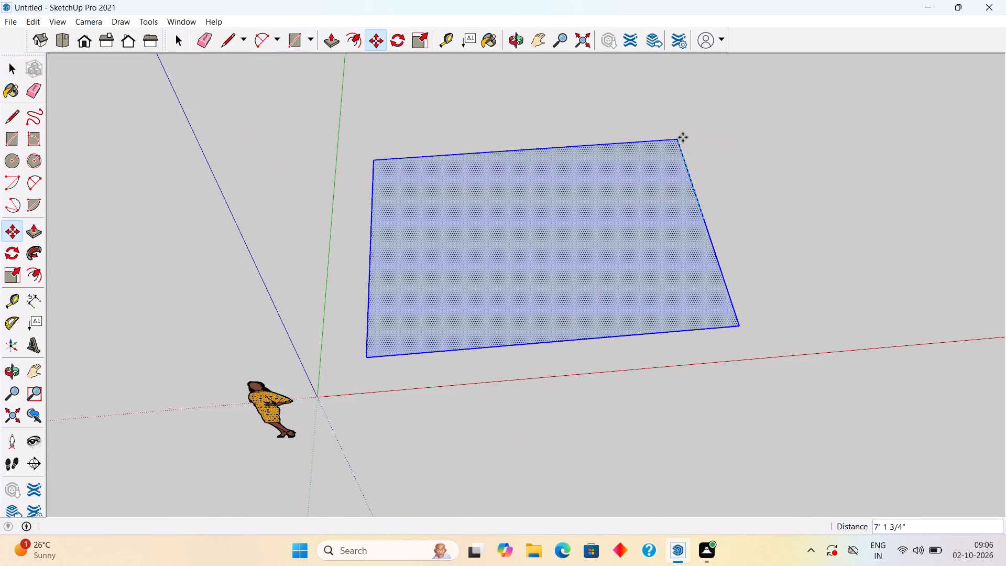
pyautogui.press('space')
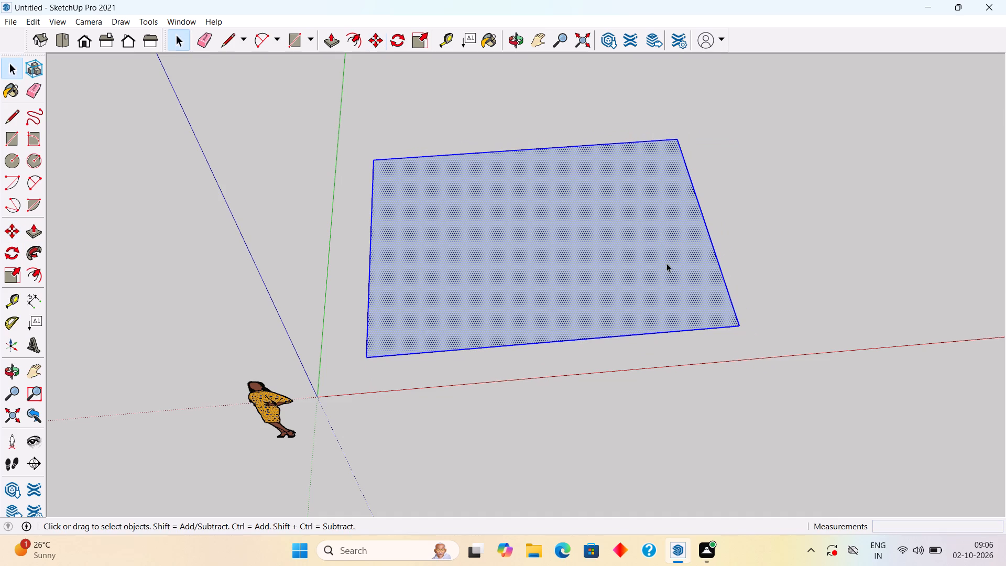
pyautogui.press('space')
# Push/Pull the rectangle up 2' into a slab, and lower its top face by about 1 7/8".
pyautogui.moveTo(630, 328); pyautogui.dragTo(586, 188, button='middle')
pyautogui.click(353, 223)
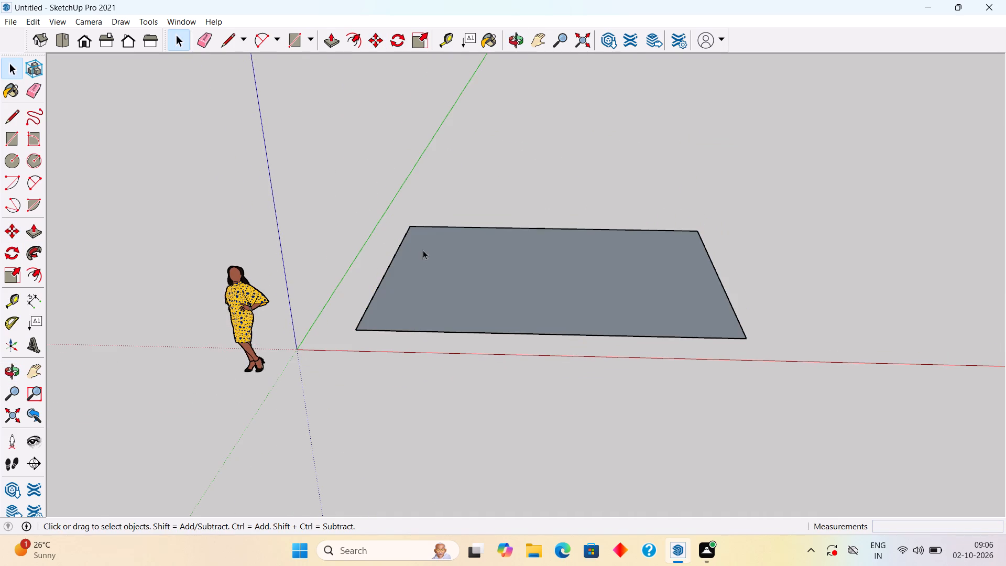
pyautogui.press('p')
pyautogui.click(460, 304)
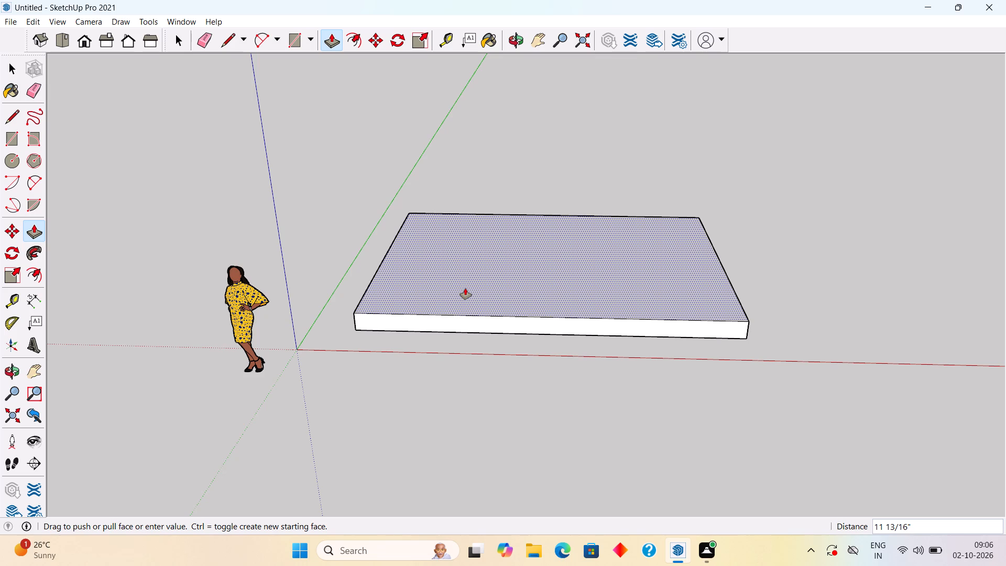
pyautogui.write("2'")
pyautogui.press('Return')
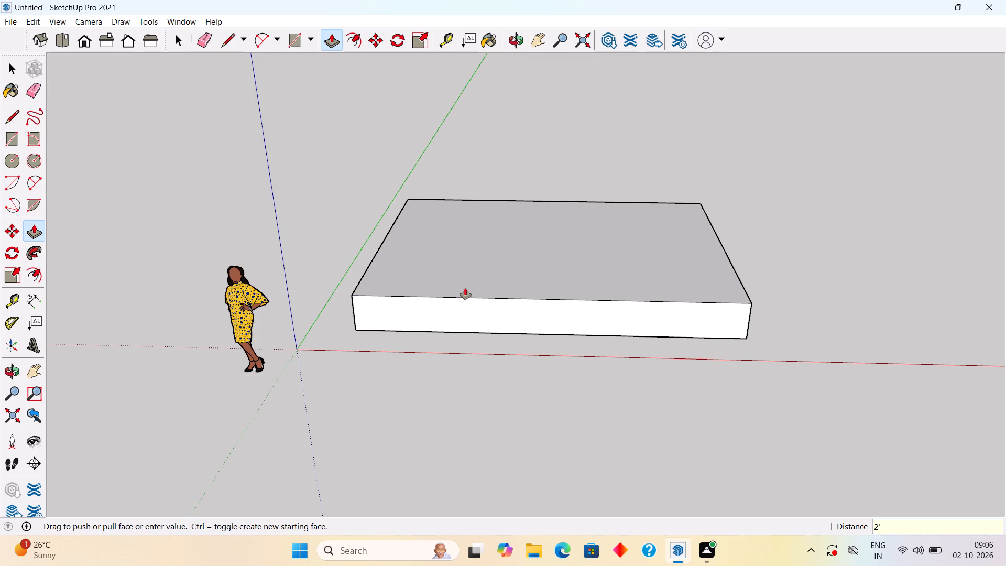
pyautogui.click(482, 285)
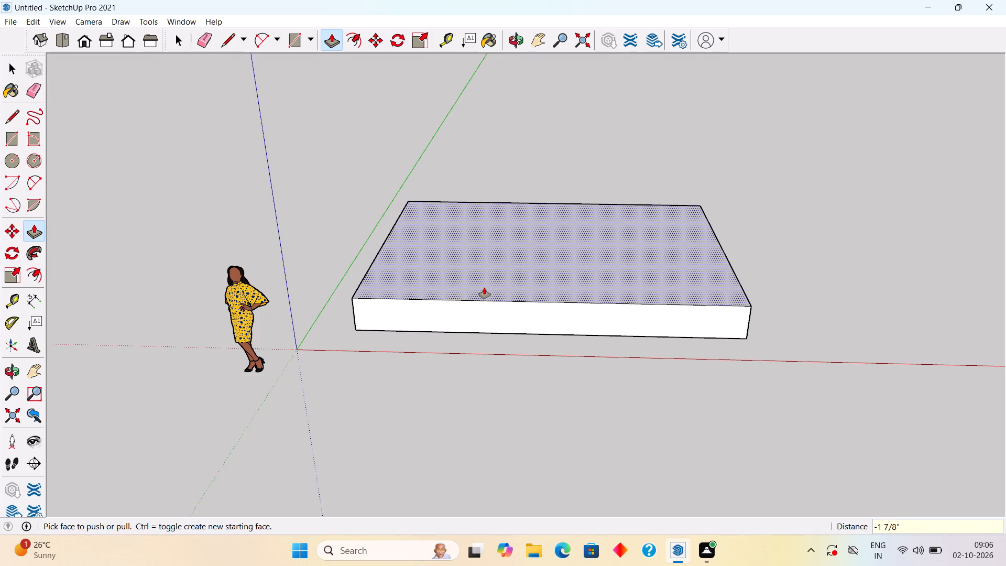
pyautogui.press('space')
# Select all the slab's connected geometry and make it a group.
pyautogui.click(485, 266)
pyautogui.doubleClick(485, 266)
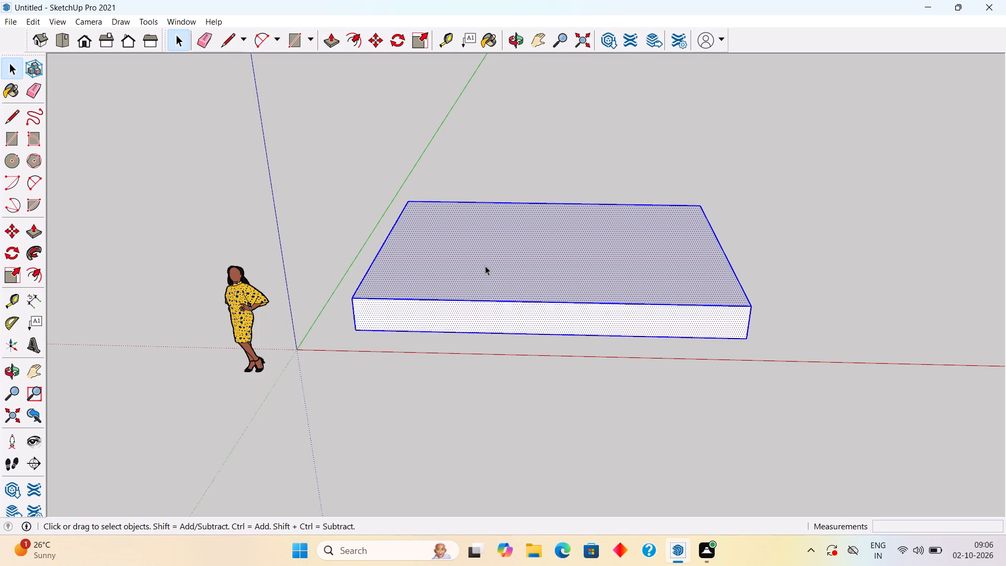
pyautogui.rightClick(485, 265)
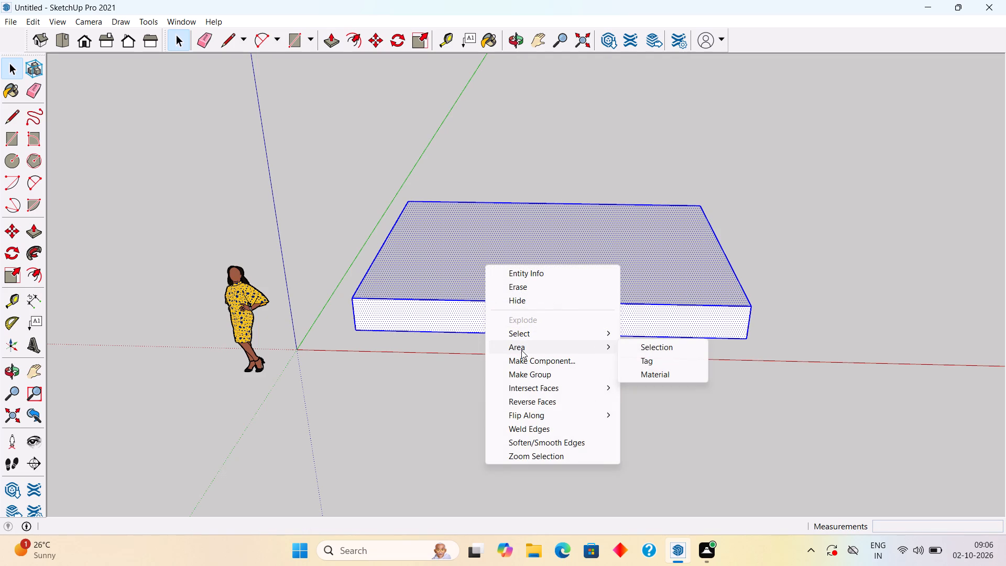
pyautogui.click(526, 375)
pyautogui.moveTo(490, 288); pyautogui.dragTo(489, 337, button='middle')
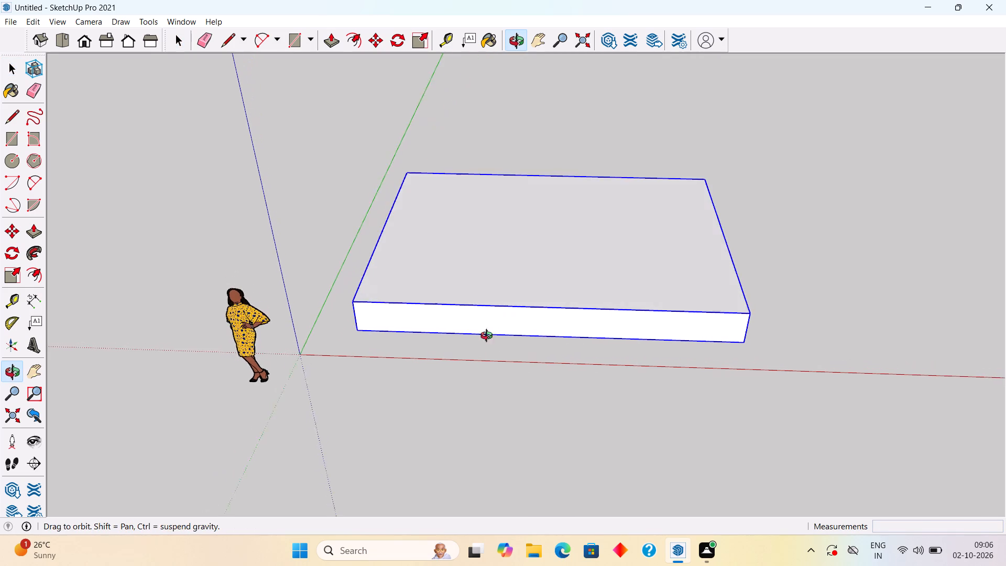
pyautogui.moveTo(489, 337); pyautogui.dragTo(493, 346, button='middle')
pyautogui.click(450, 117)
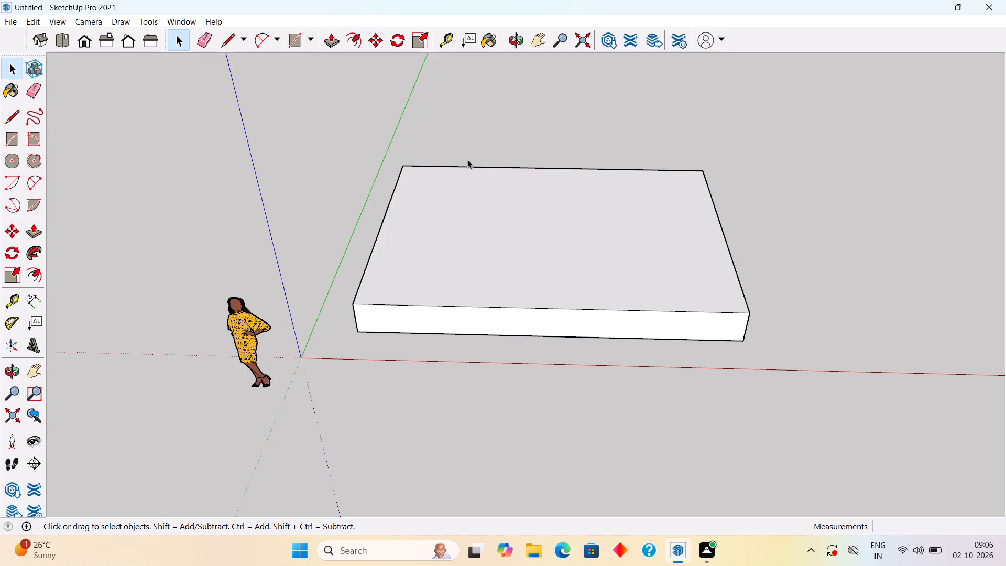
# Place two crossing guides on the slab's top, 10' in from the back long edge and 10' in from the short edge farthest from the figure.
pyautogui.moveTo(390, 224); pyautogui.dragTo(484, 258, button='middle')
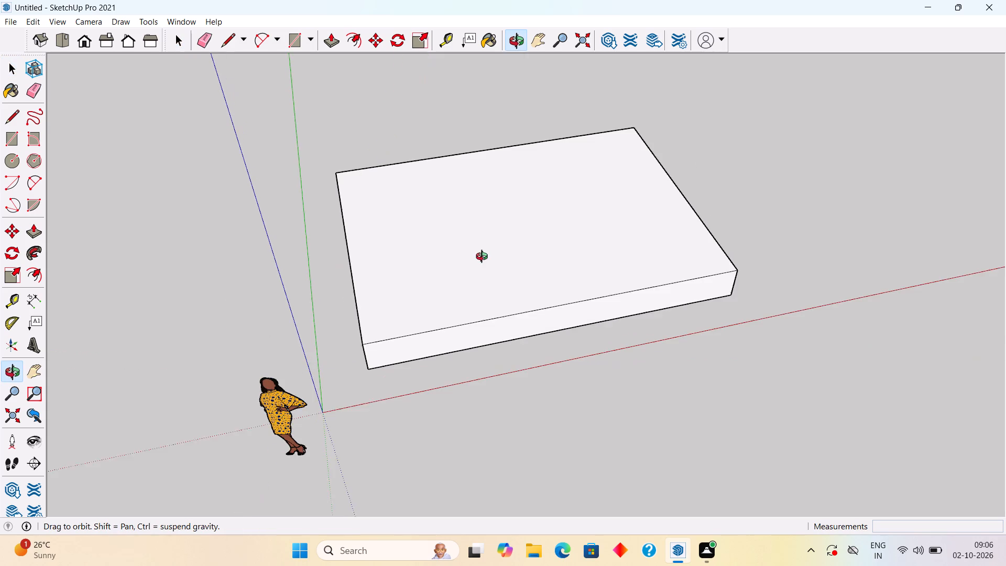
pyautogui.moveTo(484, 258); pyautogui.dragTo(487, 258, button='middle')
pyautogui.moveTo(537, 230); pyautogui.dragTo(453, 239, button='middle')
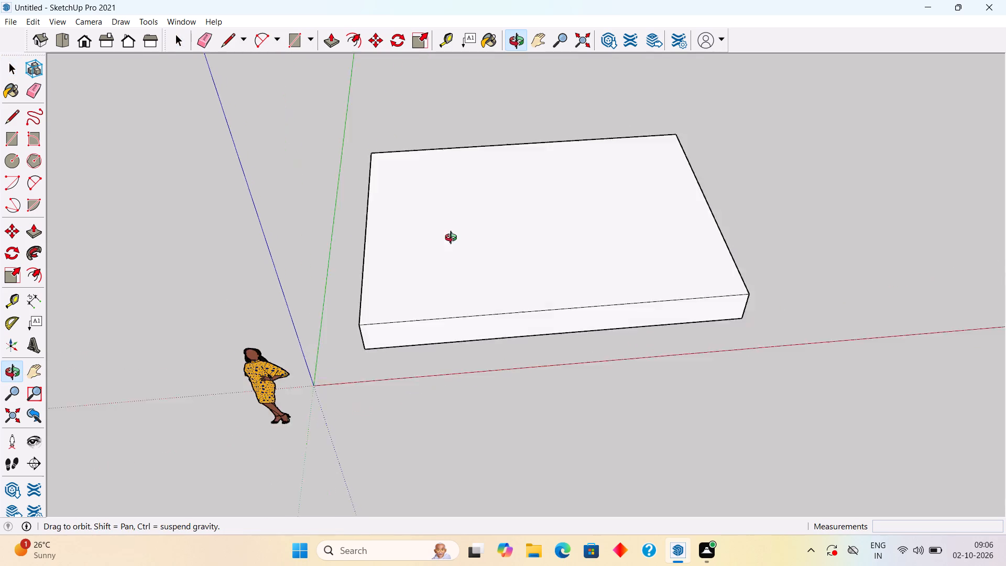
pyautogui.moveTo(453, 239); pyautogui.dragTo(428, 256, button='middle')
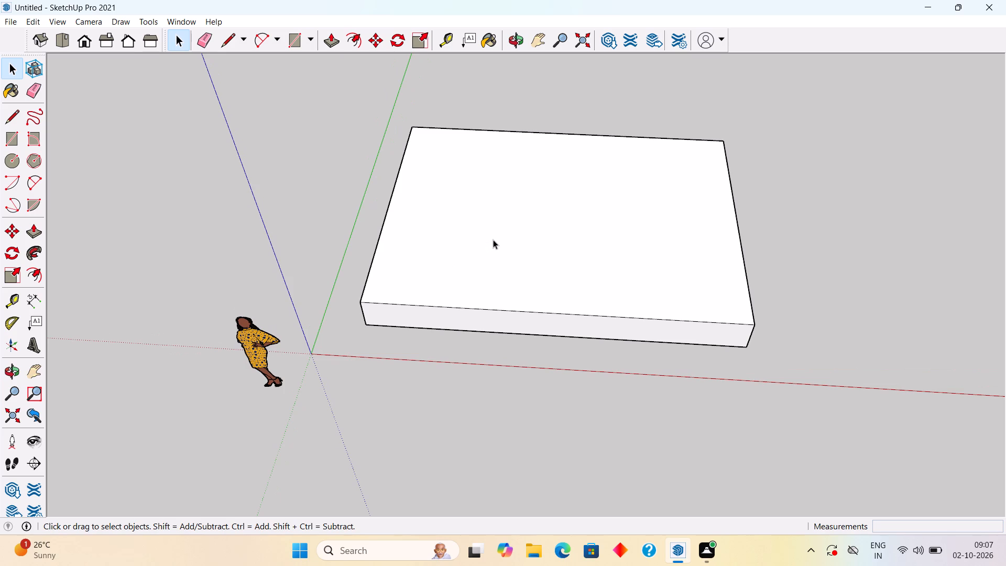
pyautogui.press('t')
pyautogui.click(533, 134)
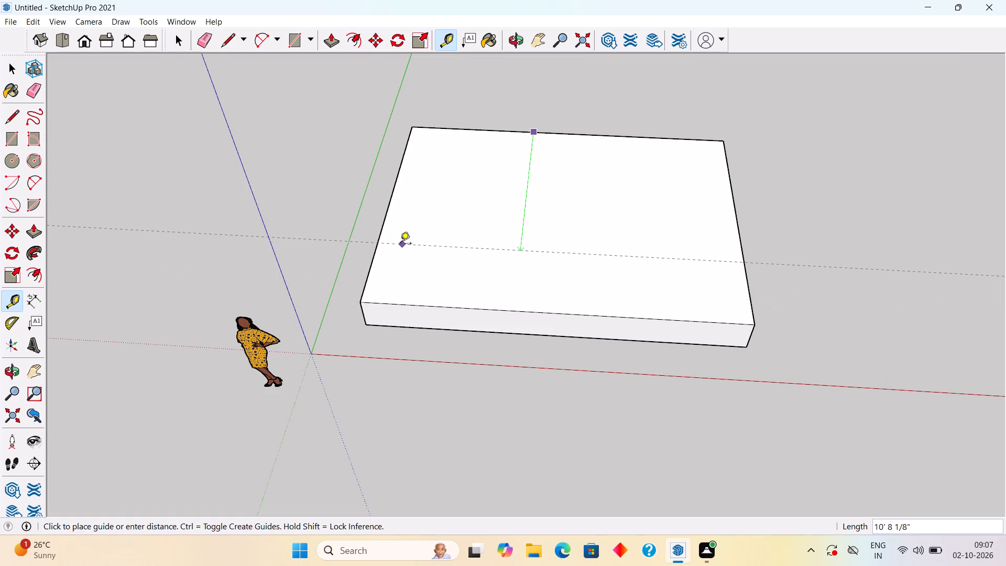
pyautogui.write("10'")
pyautogui.press('Return')
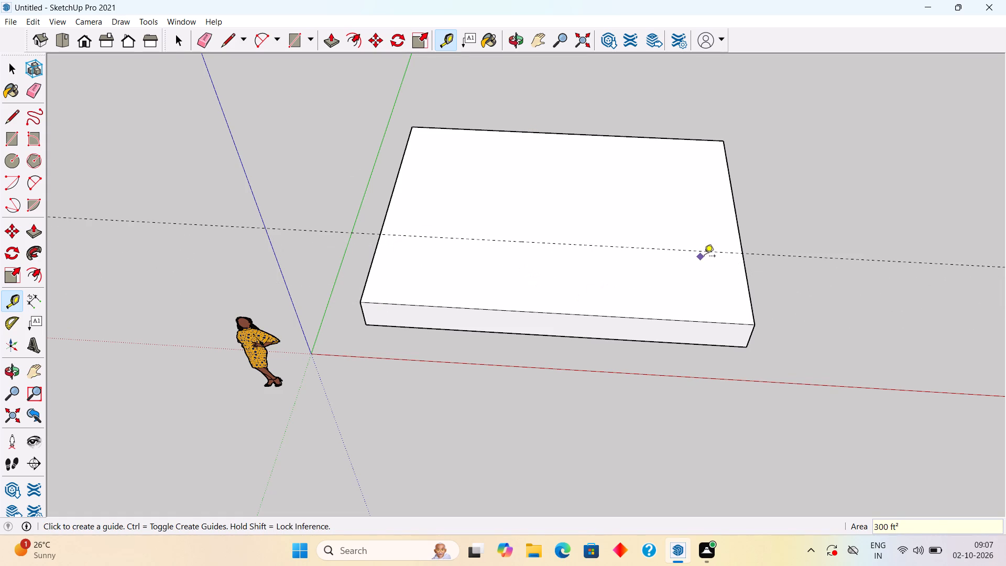
pyautogui.click(745, 270)
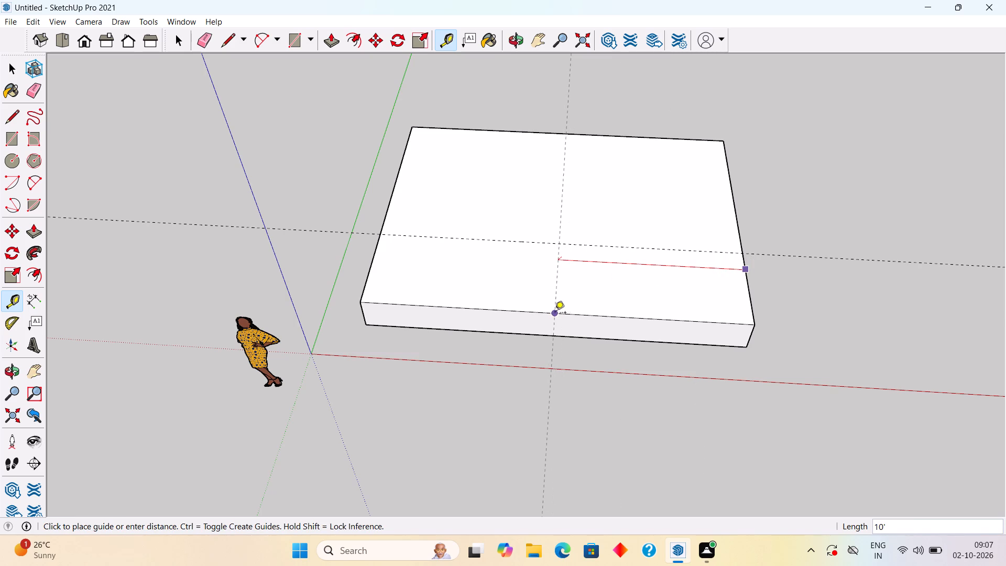
pyautogui.click(555, 313)
# Add guides 9" from the lengthwise guide toward the back edge and 9" in from the short edge nearest the figure.
pyautogui.moveTo(535, 300); pyautogui.dragTo(595, 233, button='middle')
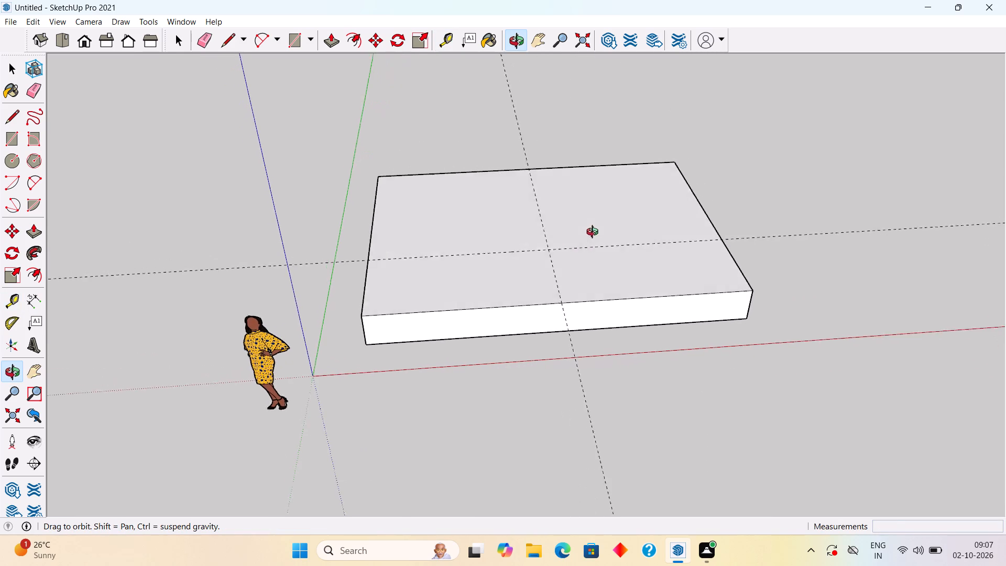
pyautogui.moveTo(595, 233); pyautogui.dragTo(598, 230, button='middle')
pyautogui.moveTo(540, 275); pyautogui.dragTo(603, 330, button='middle')
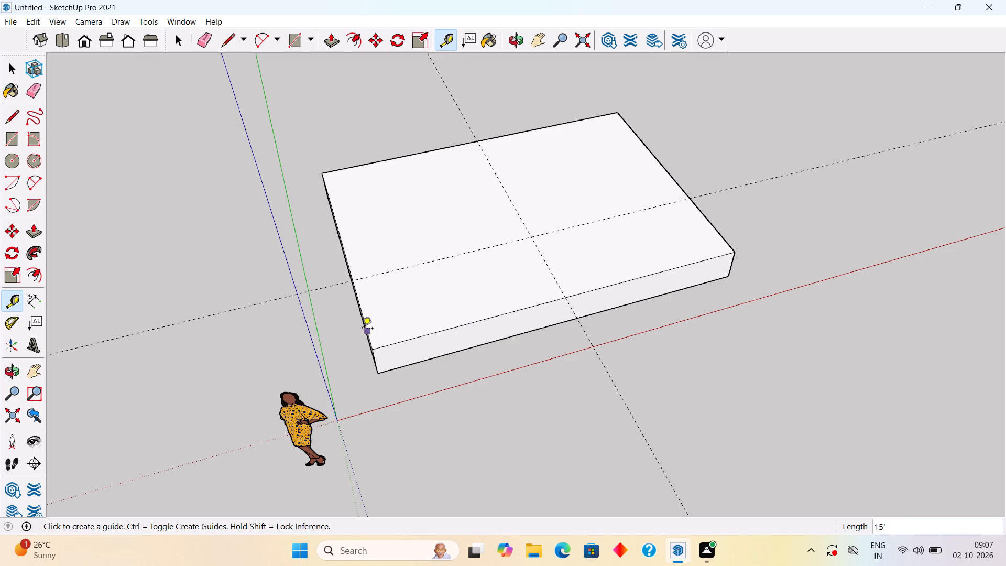
pyautogui.moveTo(378, 358); pyautogui.dragTo(354, 407, button='middle')
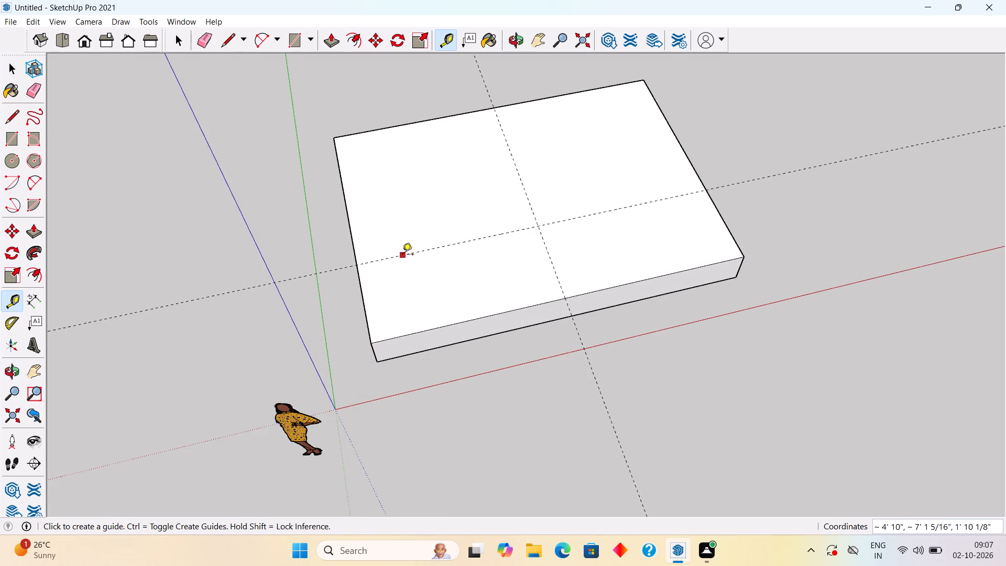
pyautogui.click(402, 255)
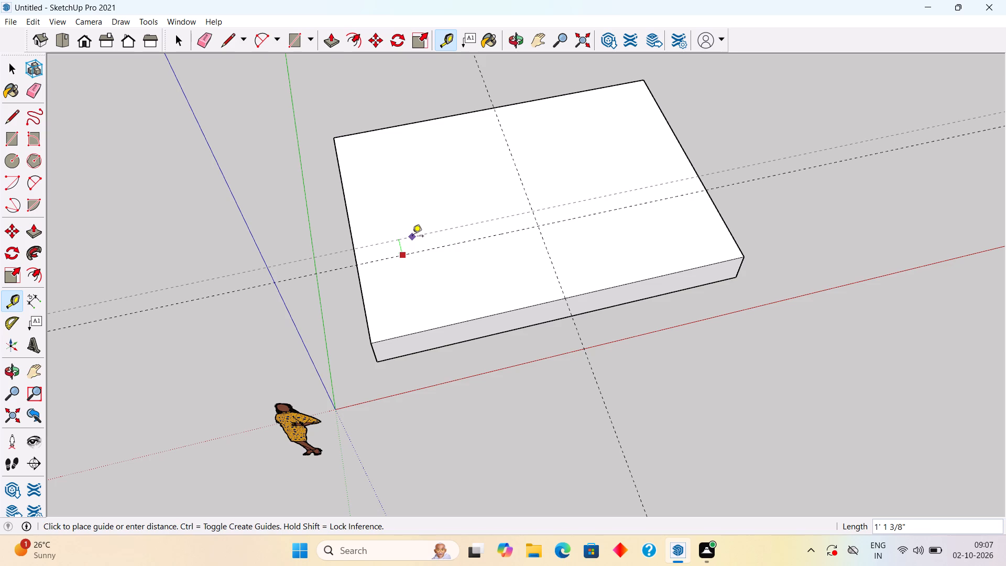
pyautogui.write('9"')
pyautogui.press('Return')
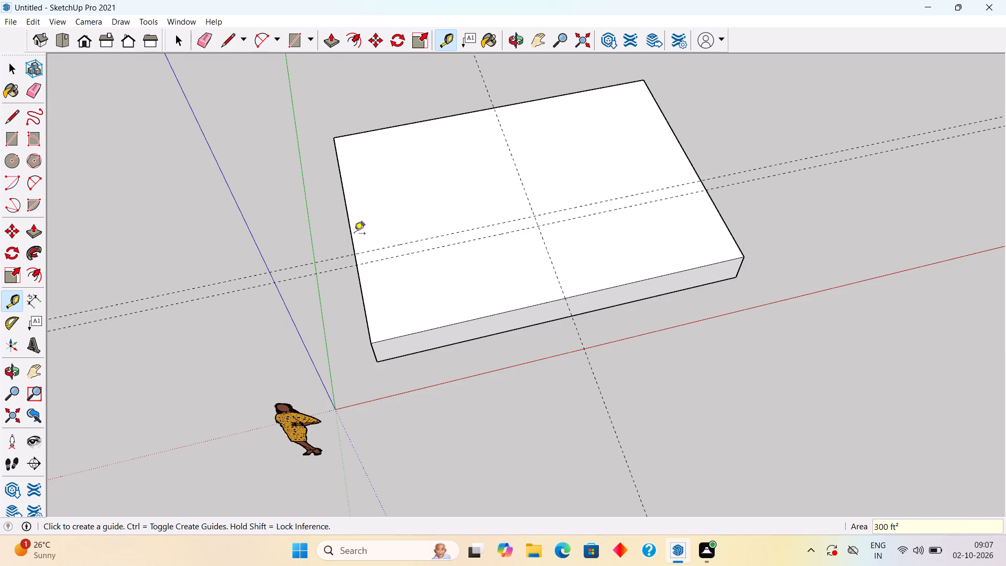
pyautogui.click(356, 247)
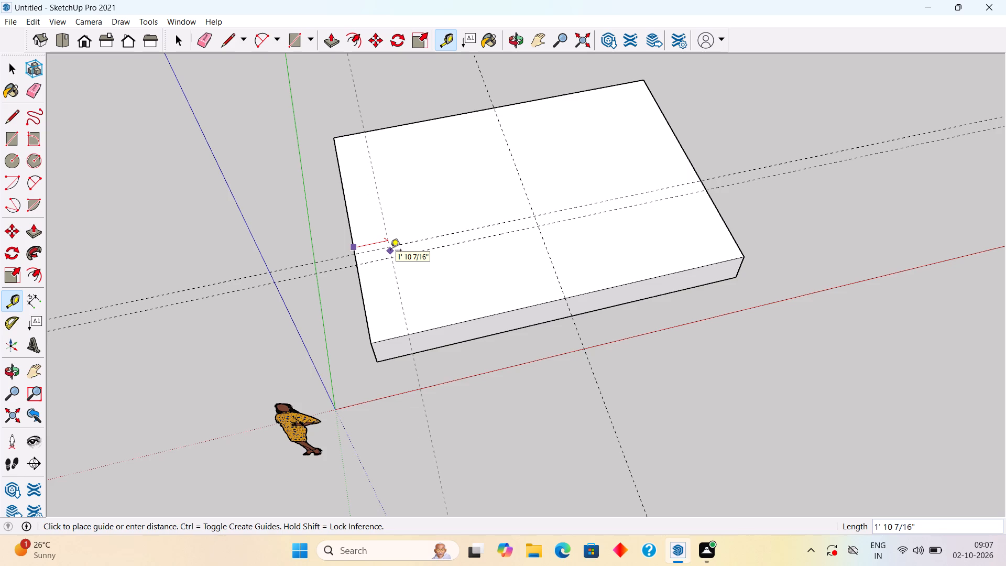
pyautogui.write('9"')
pyautogui.press('Return')
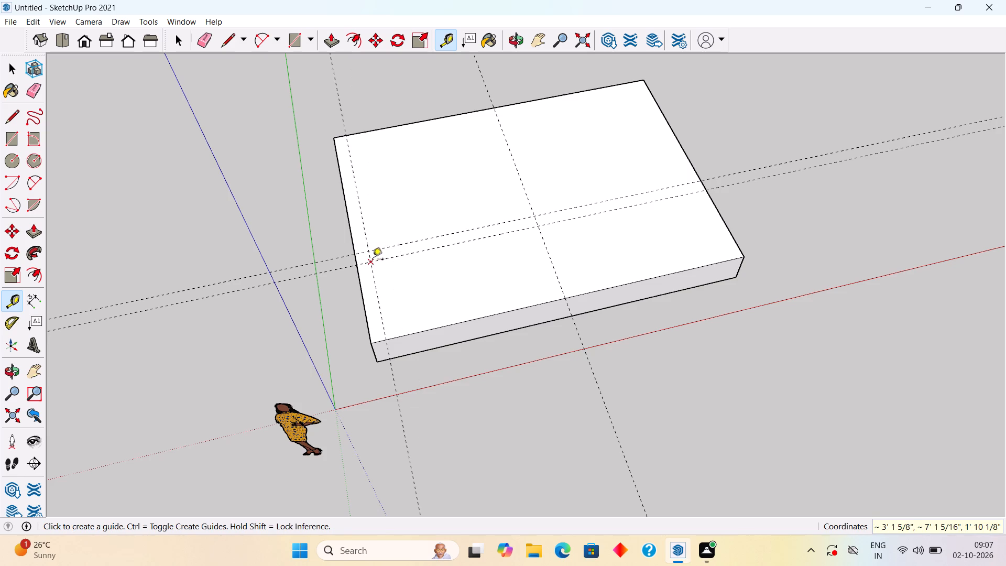
# Place guides along the slab's short edge nearest the figure and along its front long edge, 5' from the first lengthwise guide.
pyautogui.doubleClick(367, 303)
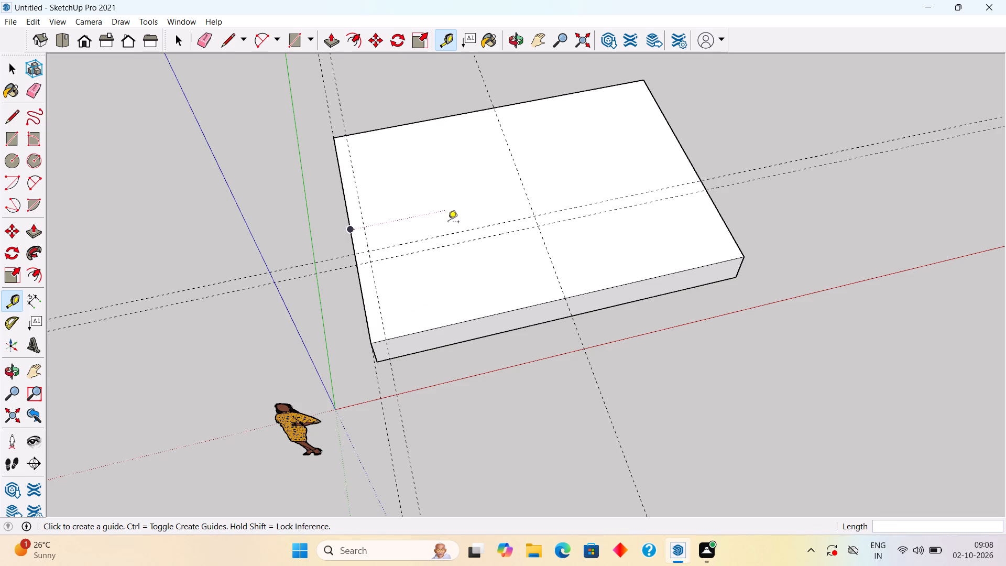
pyautogui.click(395, 260)
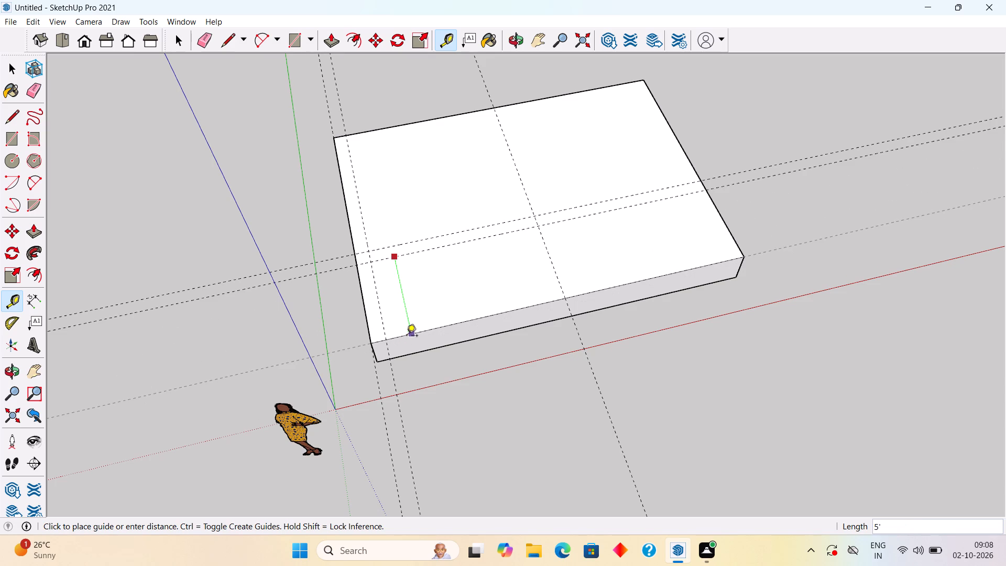
pyautogui.click(408, 335)
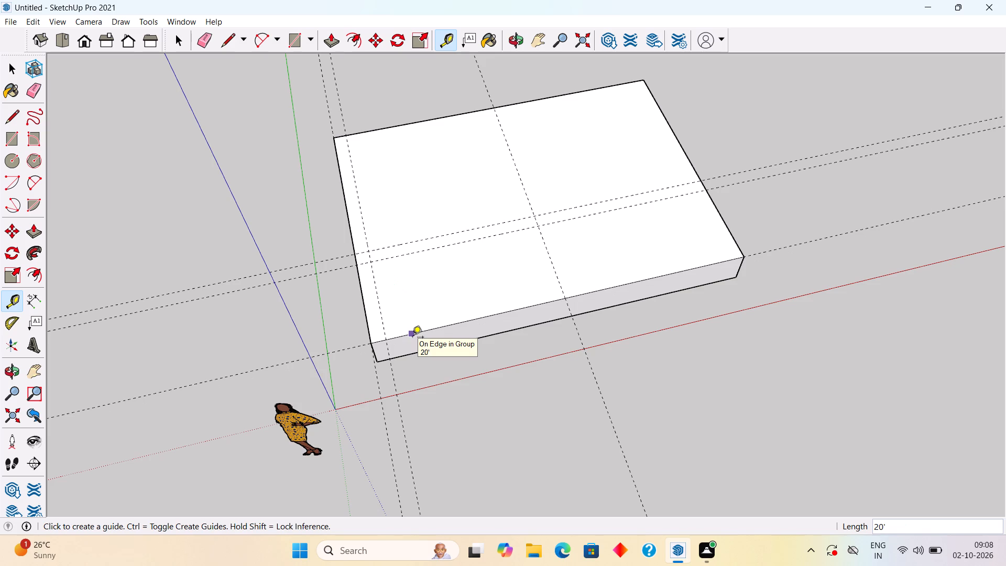
# Open the slab group and push/pull its front long face outward by 6'.
pyautogui.press('space')
pyautogui.tripleClick(414, 343)
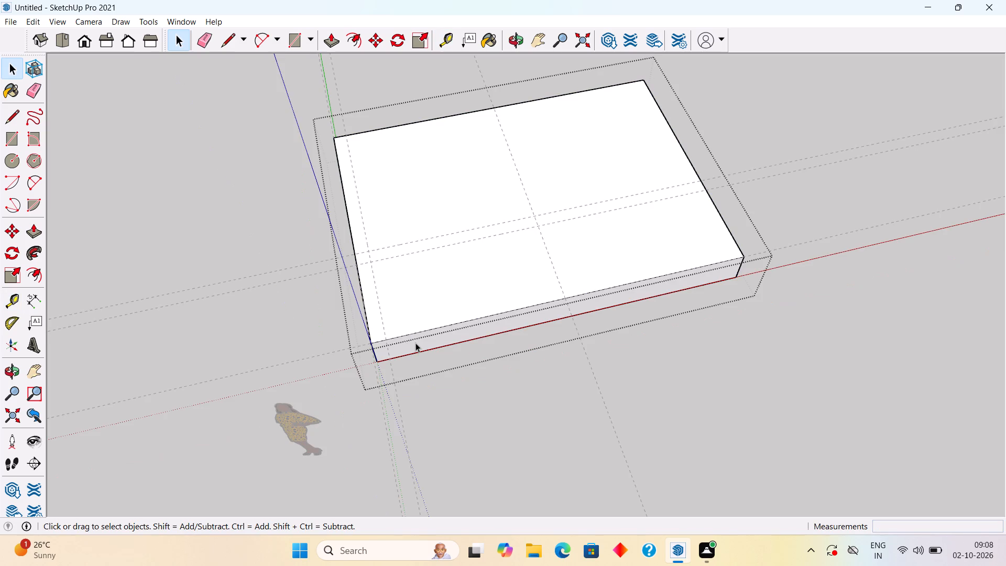
pyautogui.press('p')
pyautogui.click(416, 343)
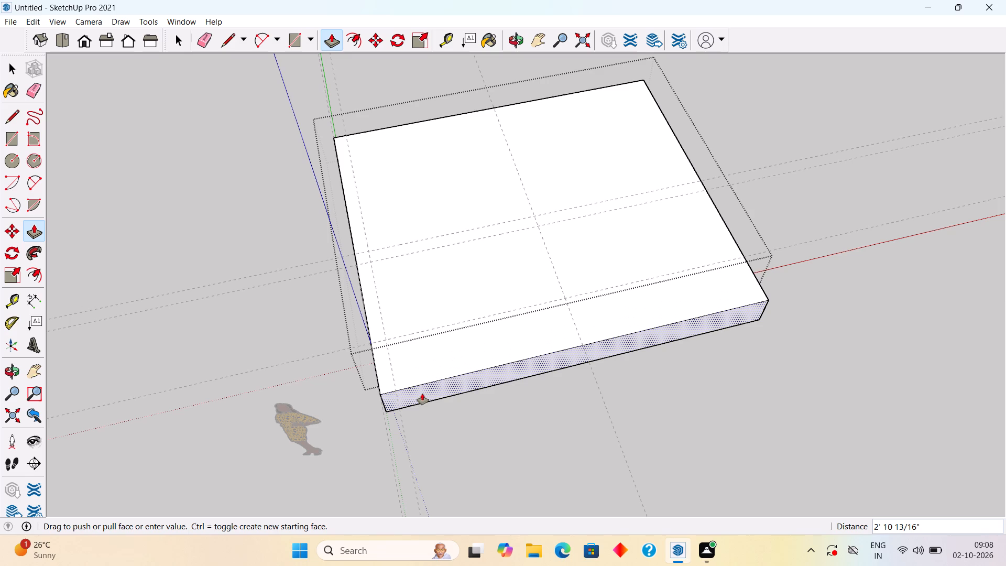
pyautogui.press('6')
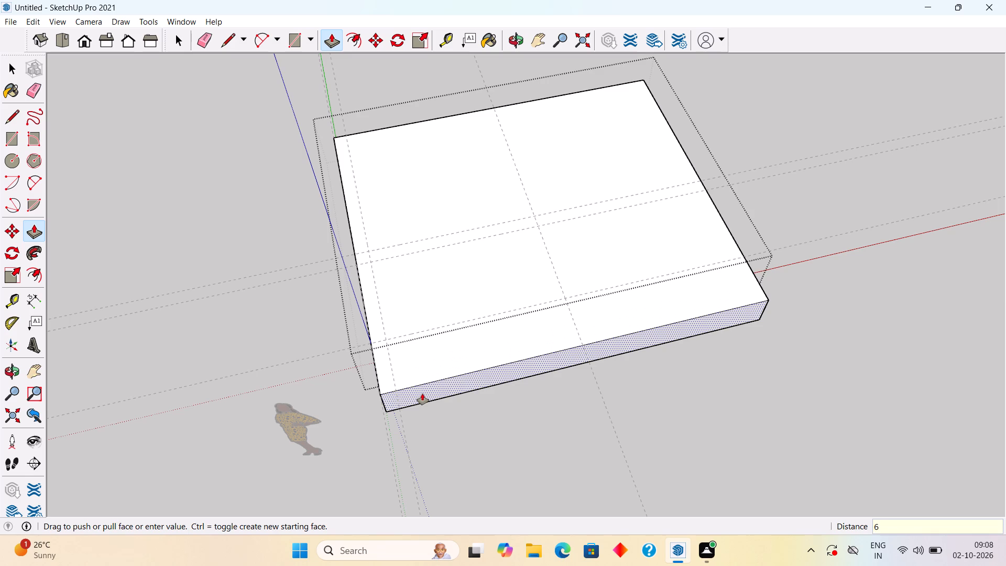
pyautogui.press("'")
pyautogui.press('Return')
pyautogui.press('space')
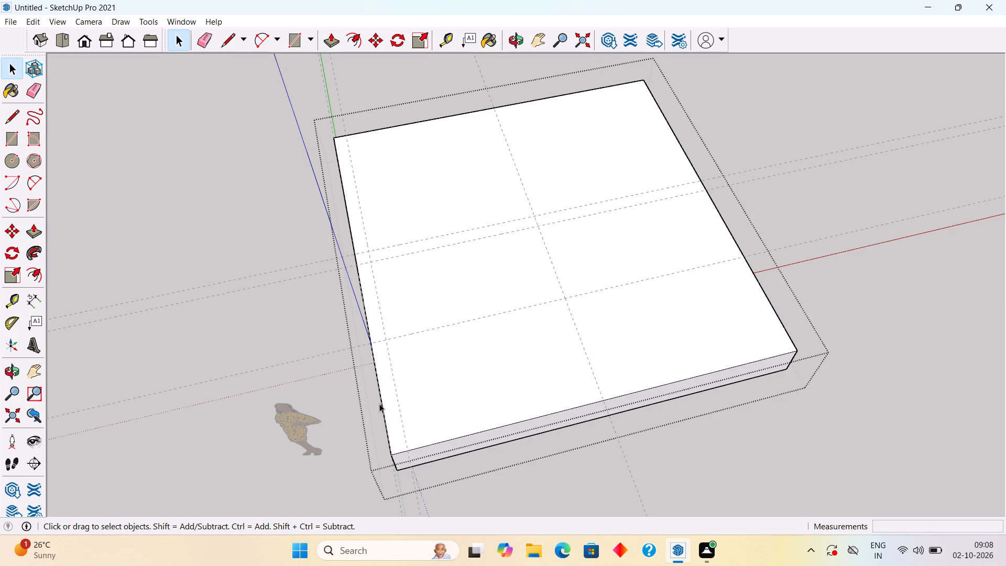
# Pull the slab's side face nearest the figure outward by 2' and close the group.
pyautogui.moveTo(379, 404); pyautogui.dragTo(593, 323, button='middle')
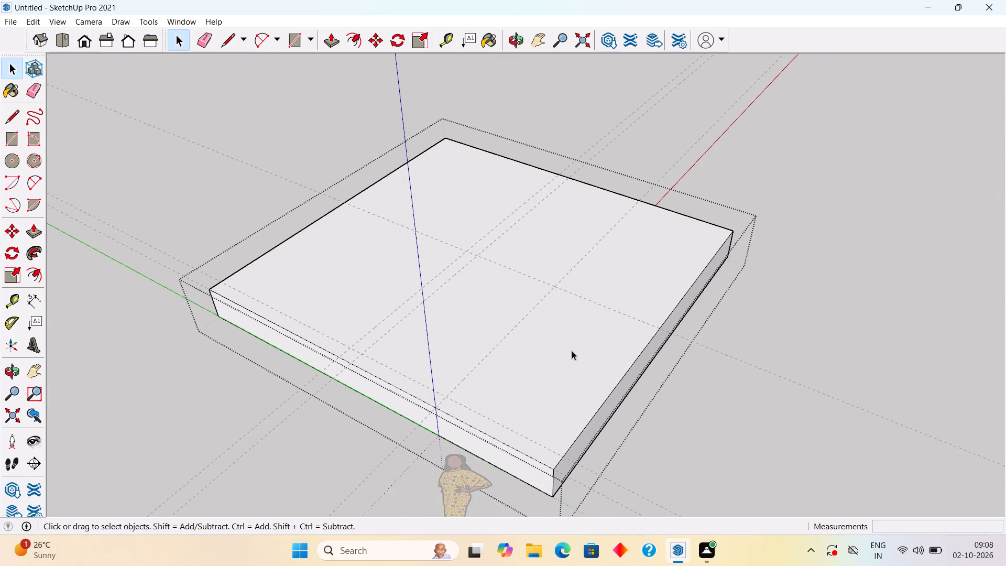
pyautogui.moveTo(496, 438); pyautogui.dragTo(493, 341, button='middle')
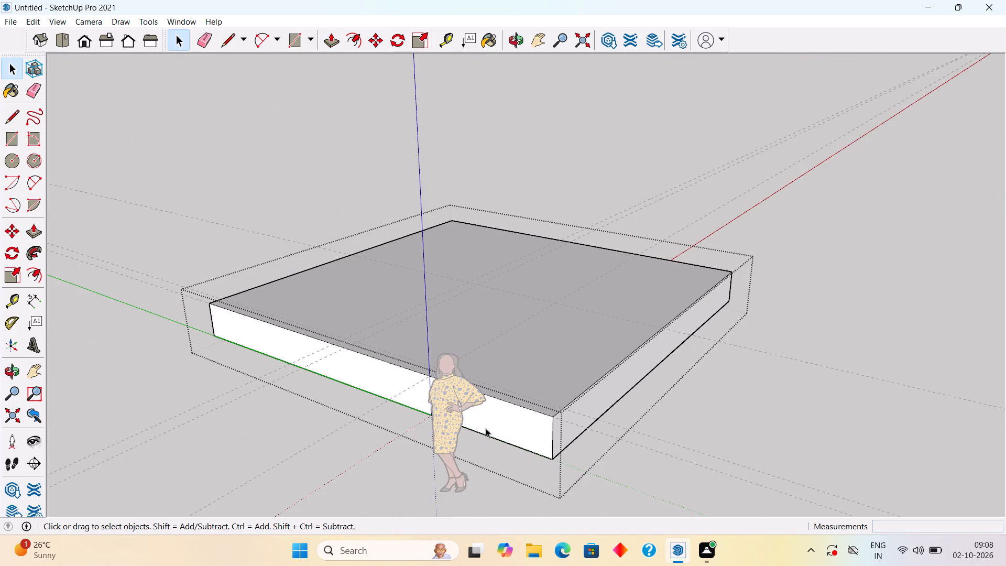
pyautogui.click(497, 410)
pyautogui.press('p')
pyautogui.click(504, 413)
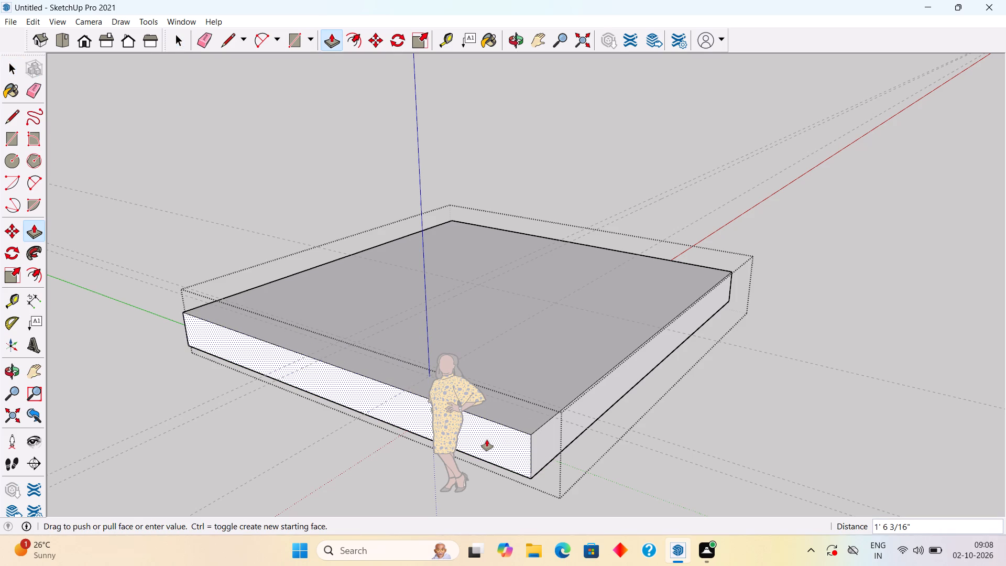
pyautogui.write("2'")
pyautogui.press('Return')
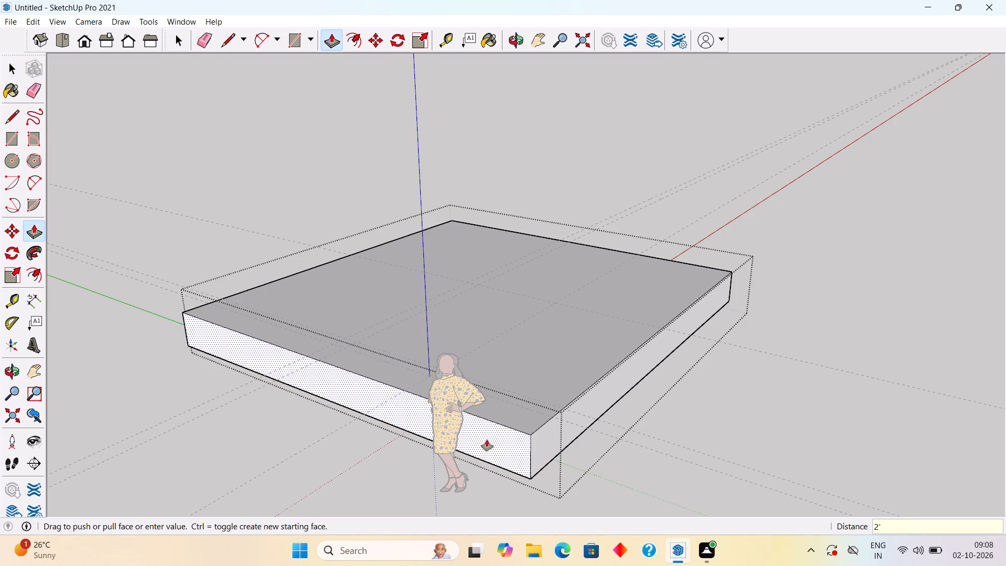
pyautogui.press('space')
pyautogui.scroll(-5, 486, 413)
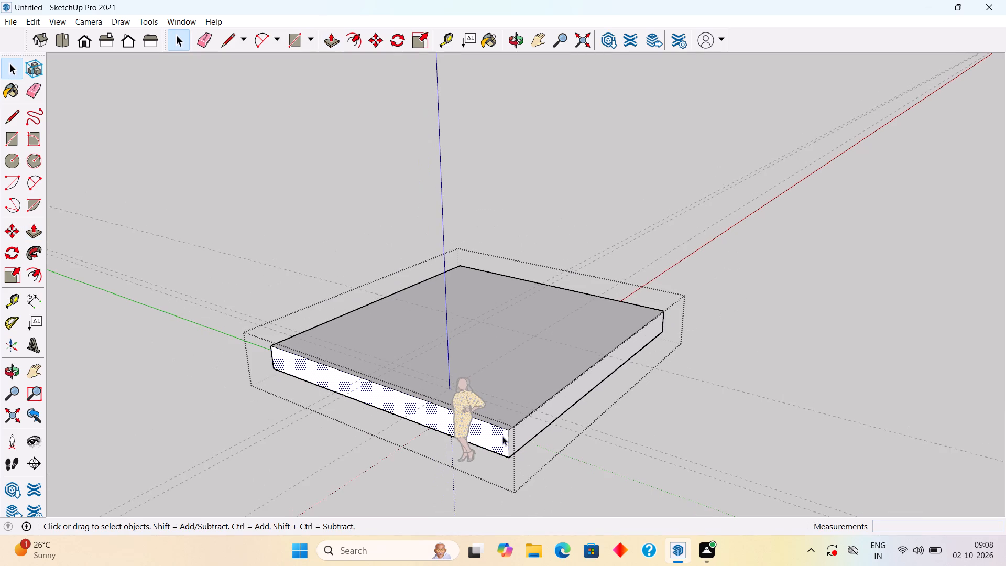
pyautogui.moveTo(502, 437); pyautogui.dragTo(282, 466, button='middle')
pyautogui.click(272, 446)
# Reopen the slab group, extend the side face nearest the figure by another 1', and close the group.
pyautogui.moveTo(497, 349); pyautogui.dragTo(492, 442, button='middle')
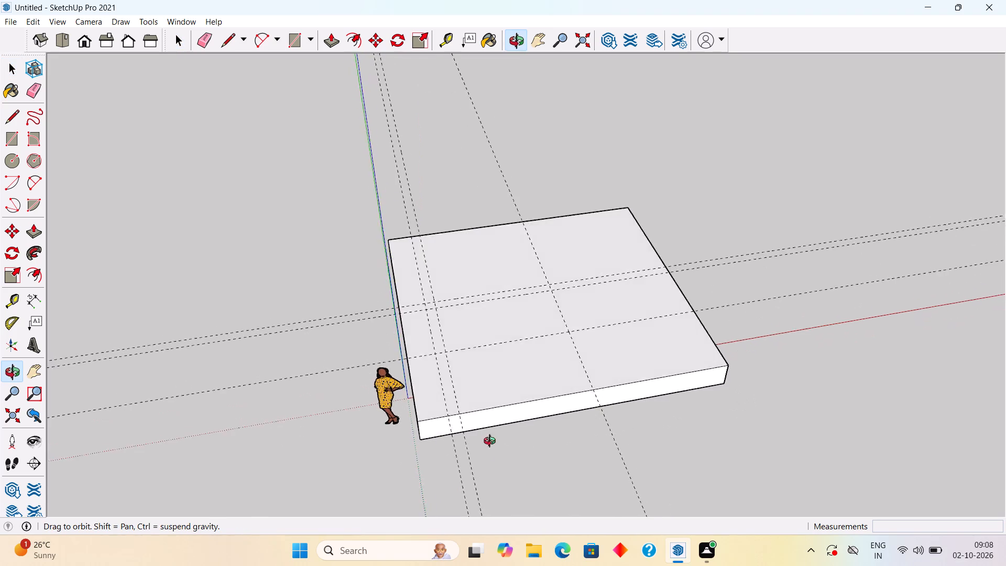
pyautogui.moveTo(492, 442); pyautogui.dragTo(478, 475, button='middle')
pyautogui.scroll(2, 437, 275)
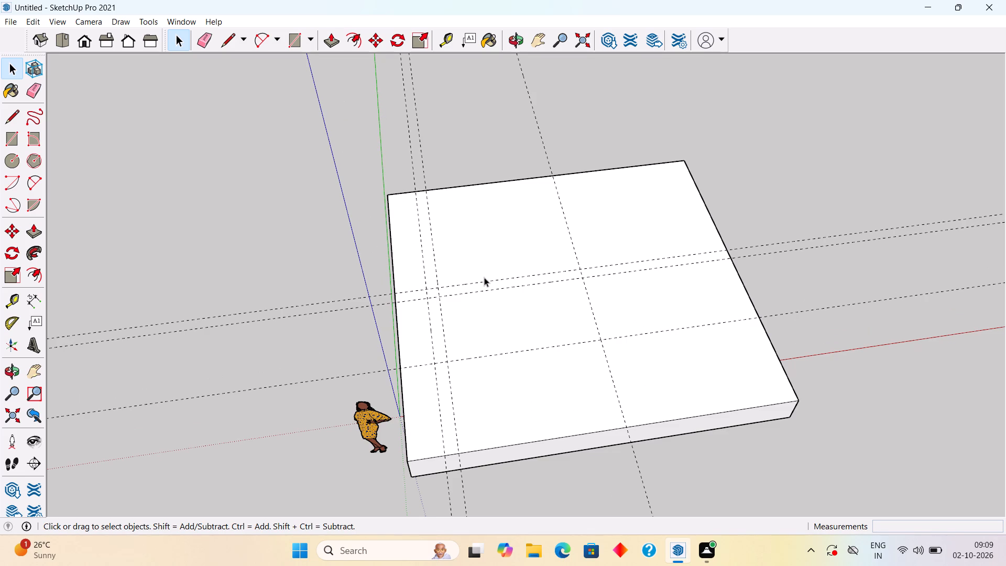
pyautogui.moveTo(537, 333); pyautogui.dragTo(534, 265, button='middle')
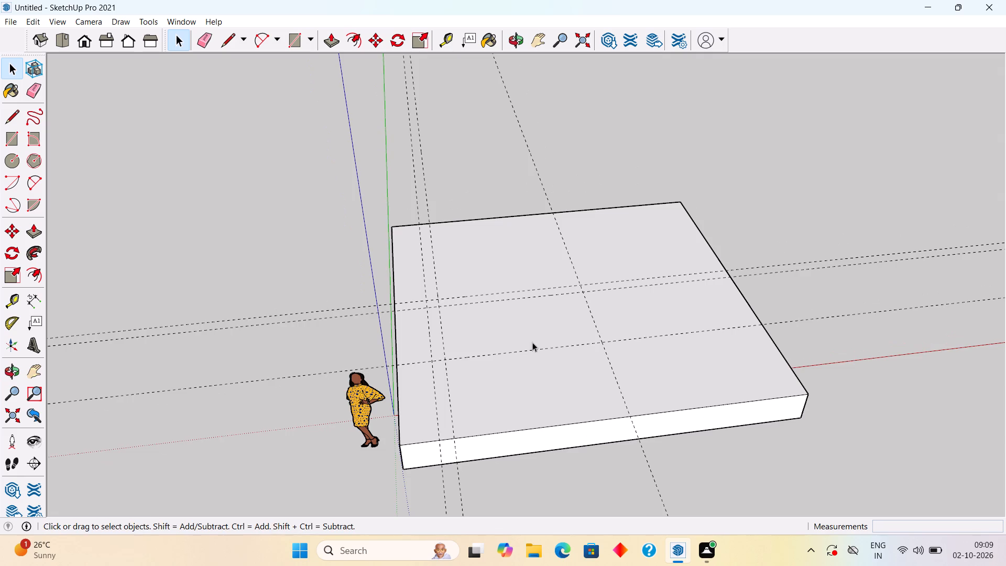
pyautogui.moveTo(532, 340); pyautogui.dragTo(482, 262, button='middle')
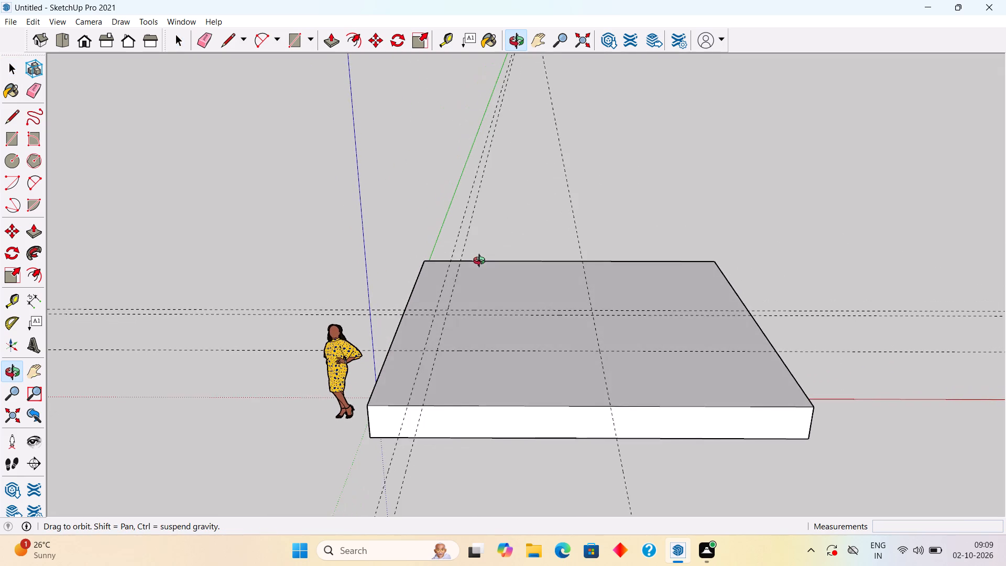
pyautogui.moveTo(482, 262); pyautogui.dragTo(511, 272, button='middle')
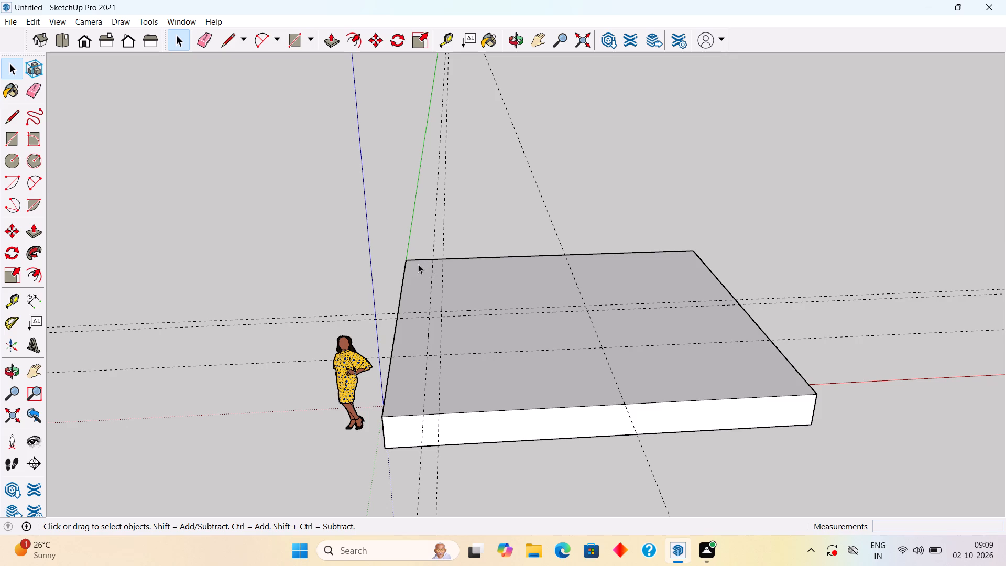
pyautogui.moveTo(412, 297); pyautogui.dragTo(527, 295, button='middle')
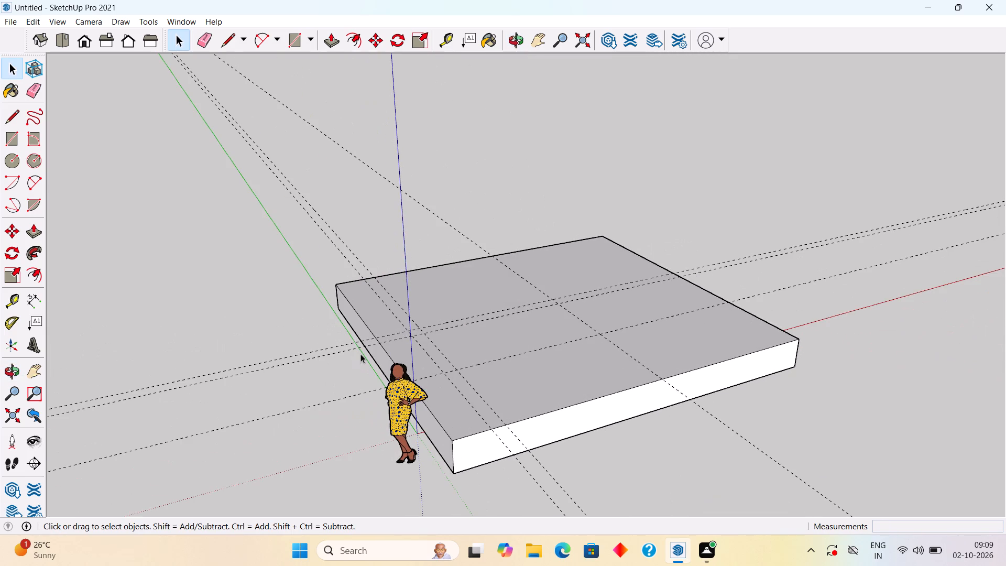
pyautogui.click(380, 351)
pyautogui.tripleClick(380, 355)
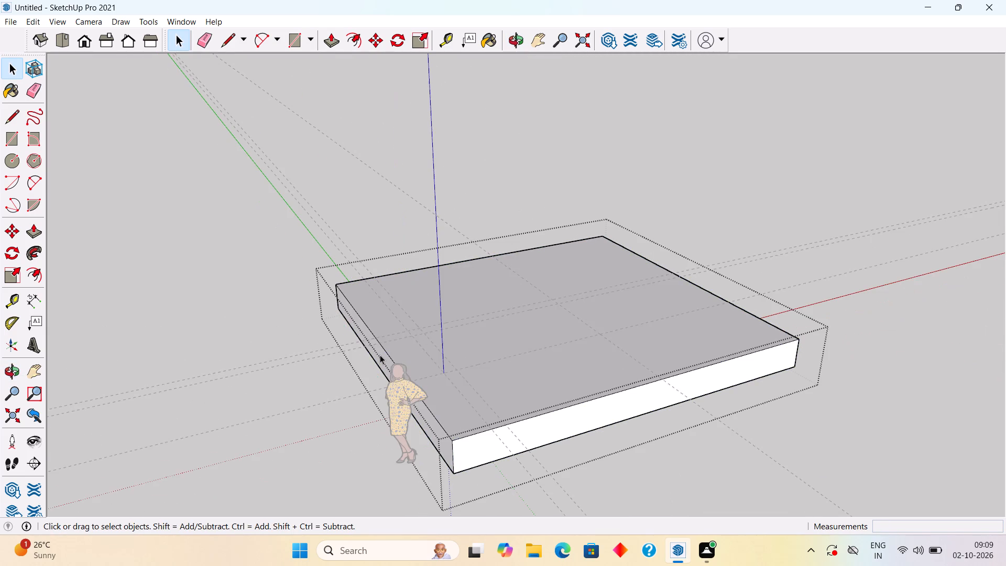
pyautogui.click(380, 355)
pyautogui.press('p')
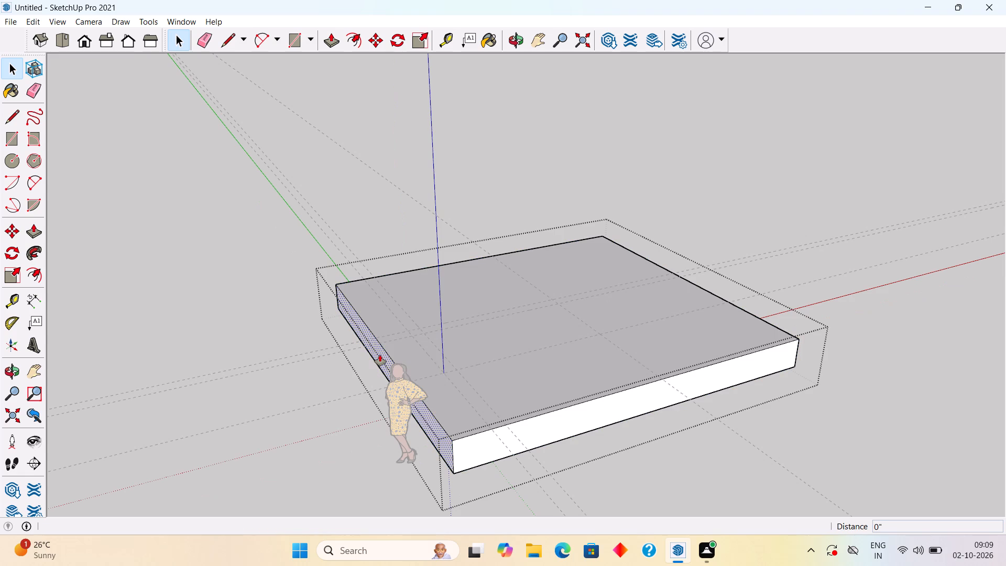
pyautogui.click(380, 355)
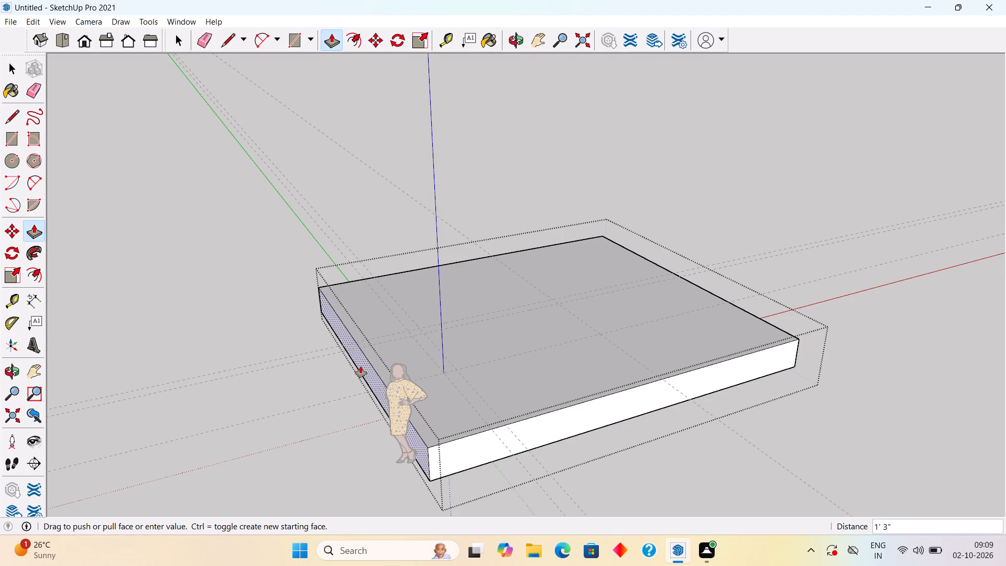
pyautogui.write("1'")
pyautogui.press('Return')
pyautogui.press('space')
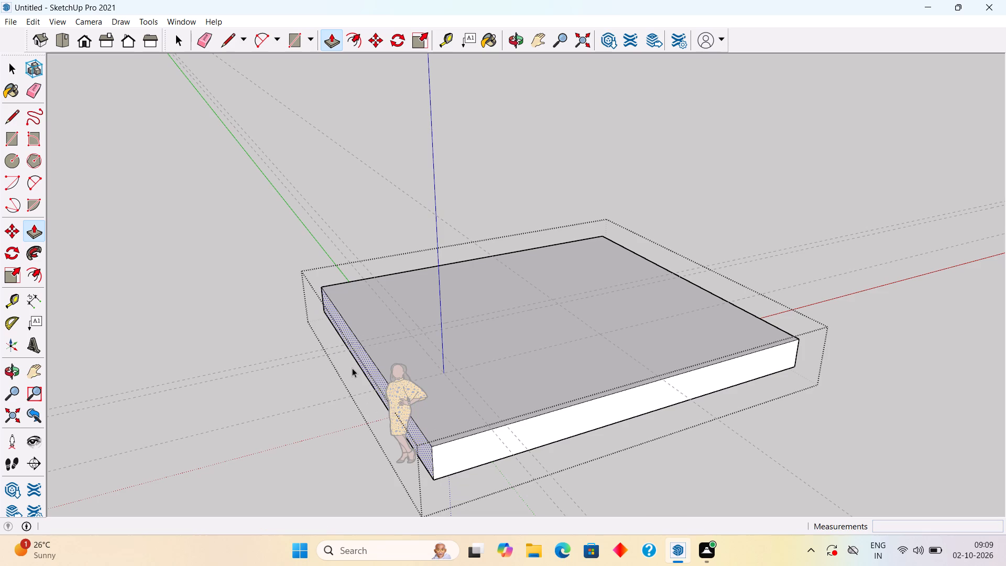
pyautogui.click(374, 129)
# Place a guide 2' outward from the guide along the slab's original short edge, and another 9" inward from the new one.
pyautogui.moveTo(469, 281); pyautogui.dragTo(410, 355, button='middle')
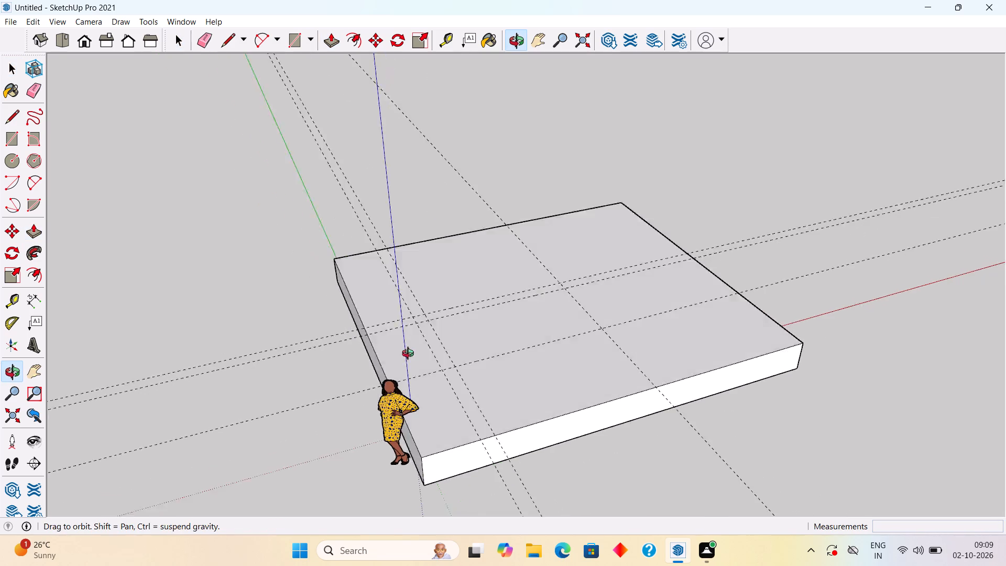
pyautogui.moveTo(410, 355); pyautogui.dragTo(390, 378, button='middle')
pyautogui.press('t')
pyautogui.click(431, 335)
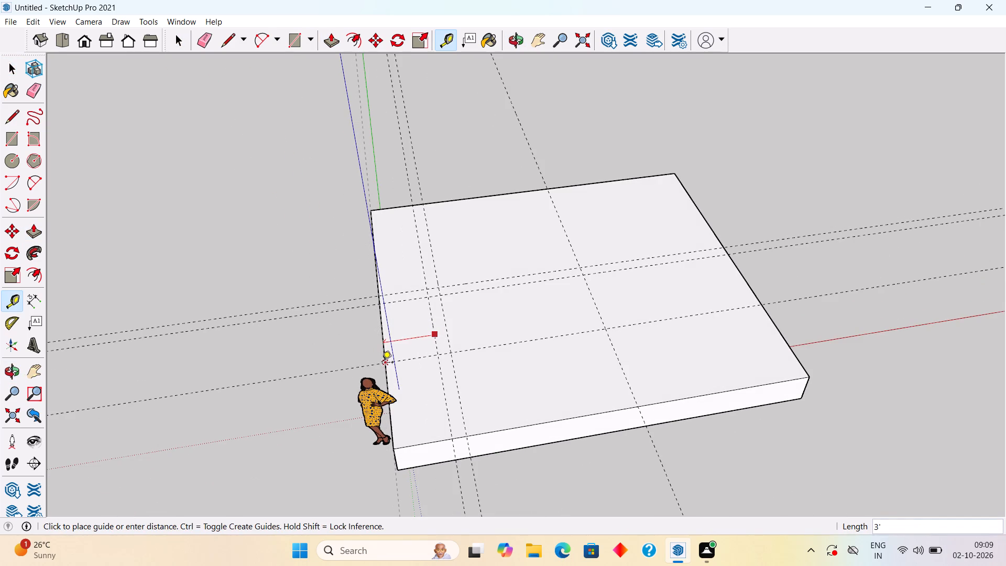
pyautogui.write("2'")
pyautogui.press('Return')
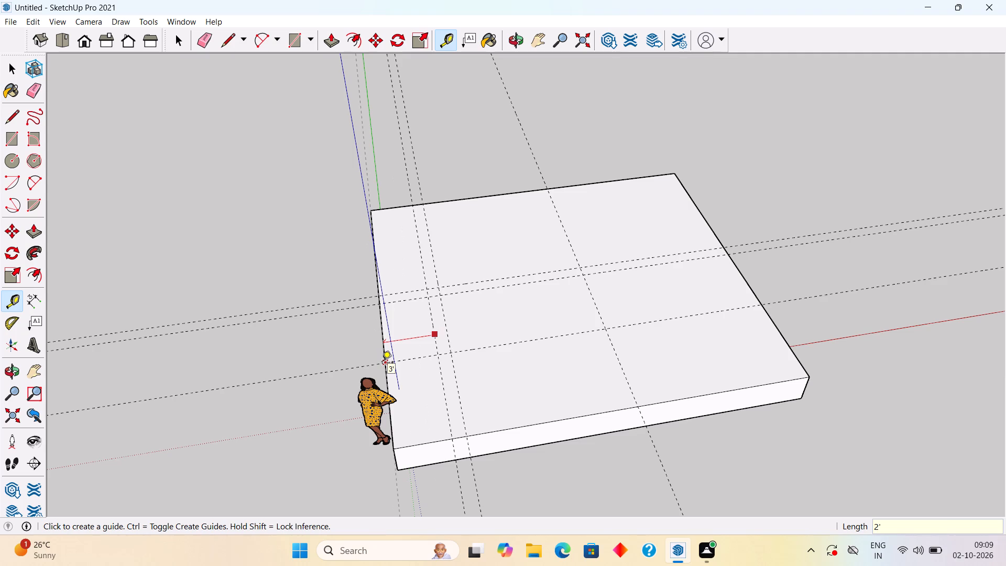
pyautogui.click(397, 314)
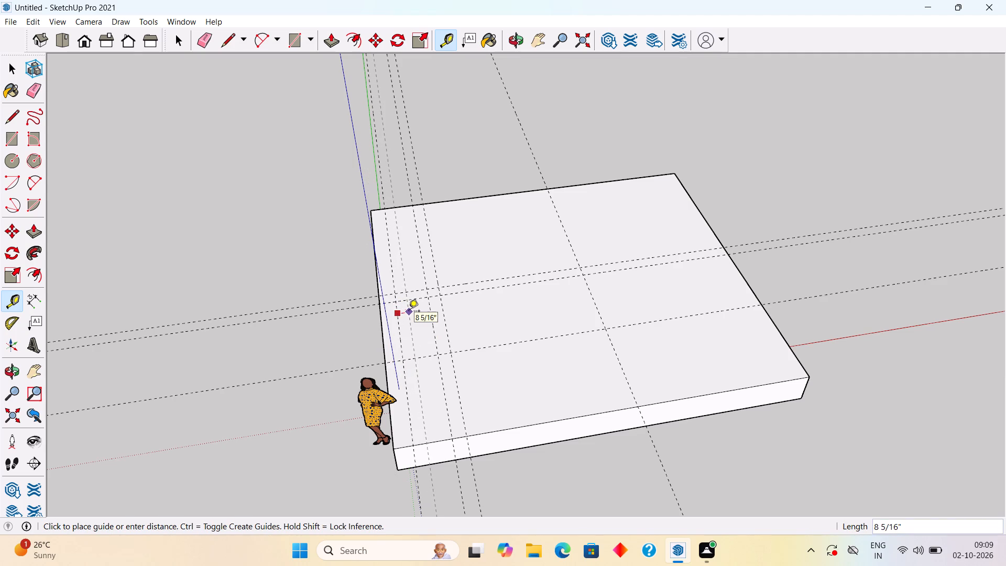
pyautogui.write('9"')
pyautogui.press('Return')
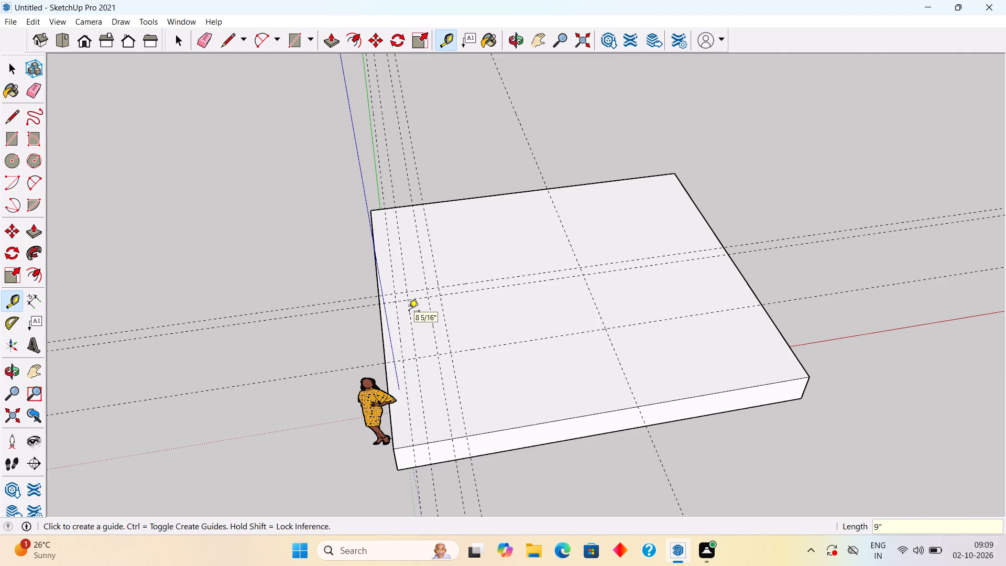
# Delete the guide marking the slab's original short edge nearest the figure.
pyautogui.press('space')
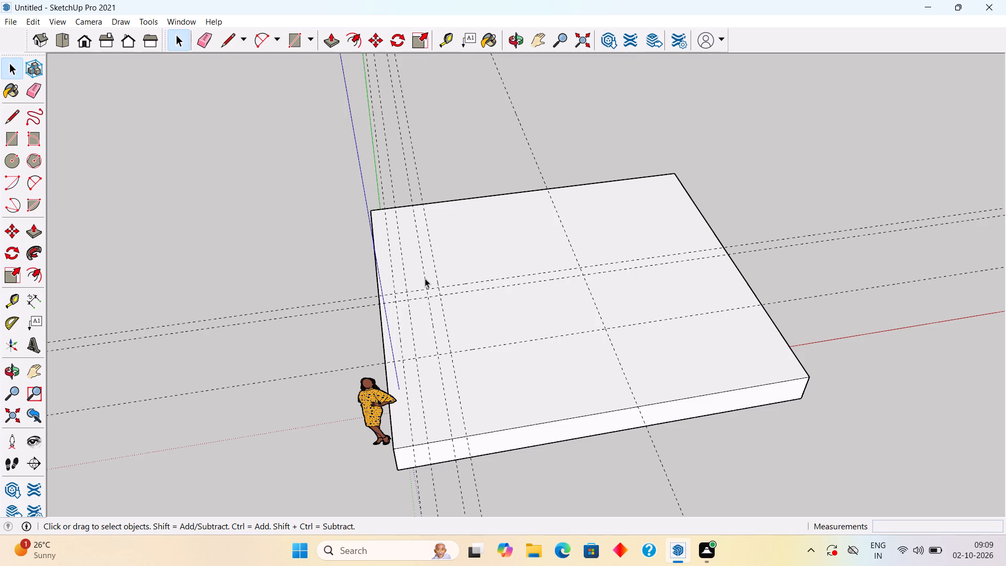
pyautogui.click(425, 278)
pyautogui.press('Delete')
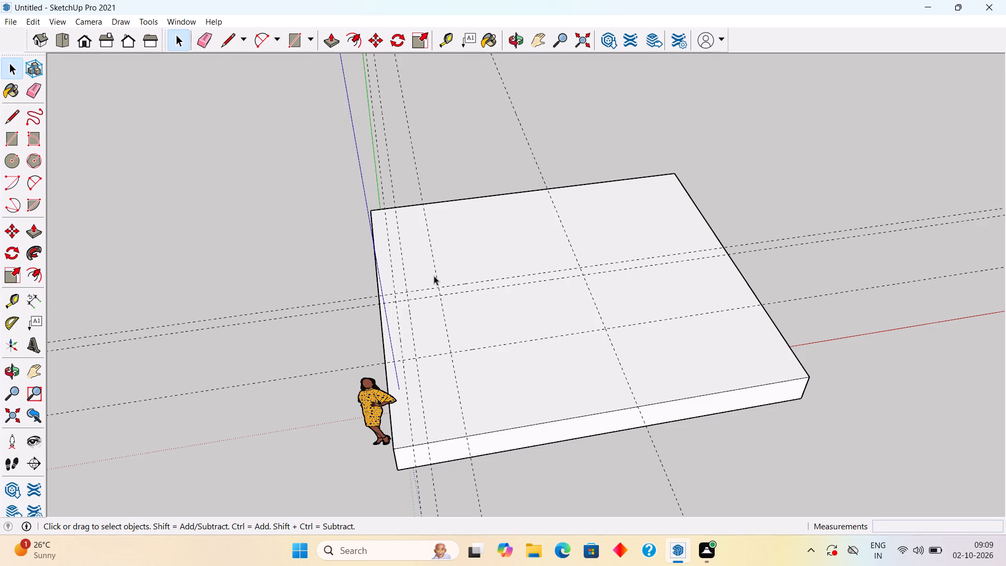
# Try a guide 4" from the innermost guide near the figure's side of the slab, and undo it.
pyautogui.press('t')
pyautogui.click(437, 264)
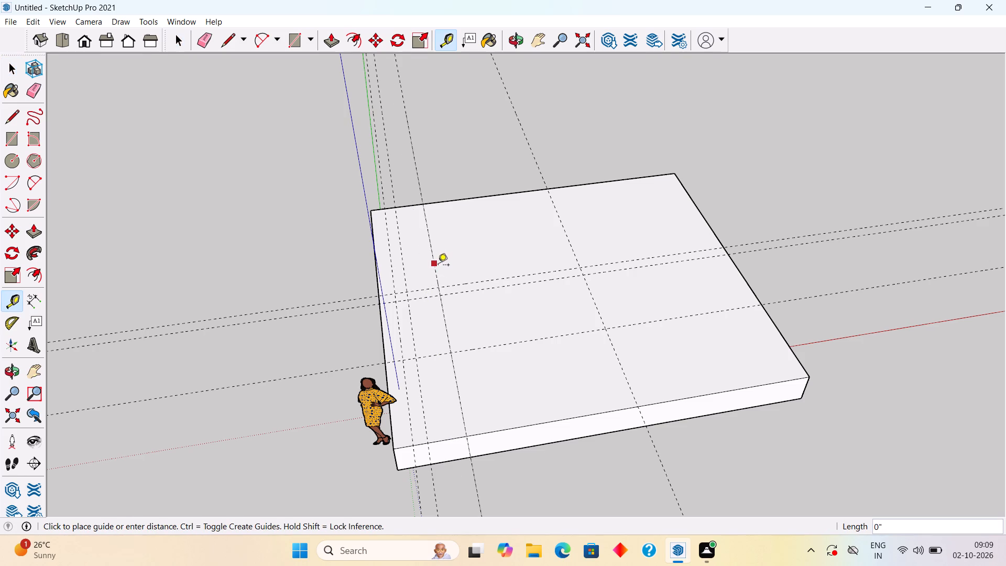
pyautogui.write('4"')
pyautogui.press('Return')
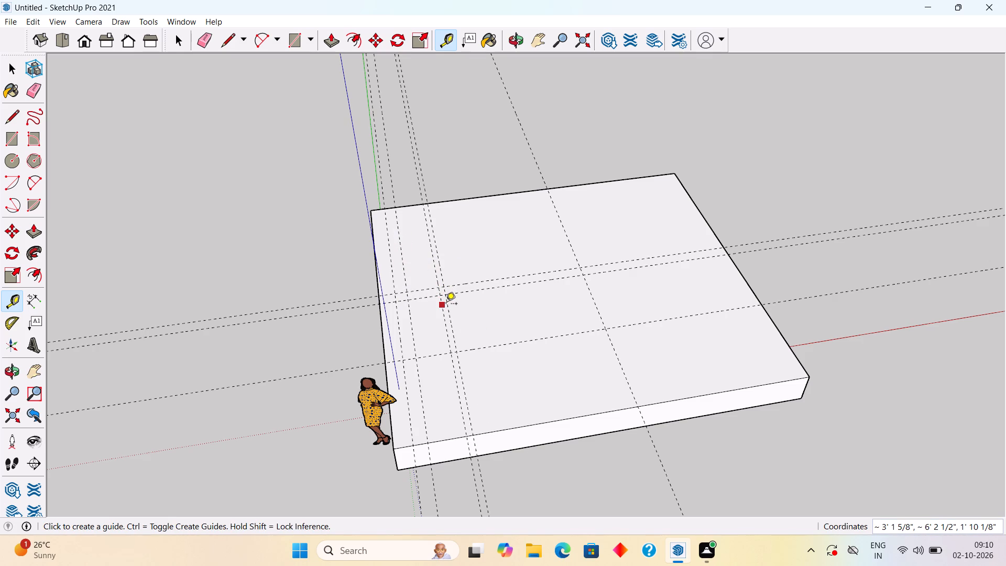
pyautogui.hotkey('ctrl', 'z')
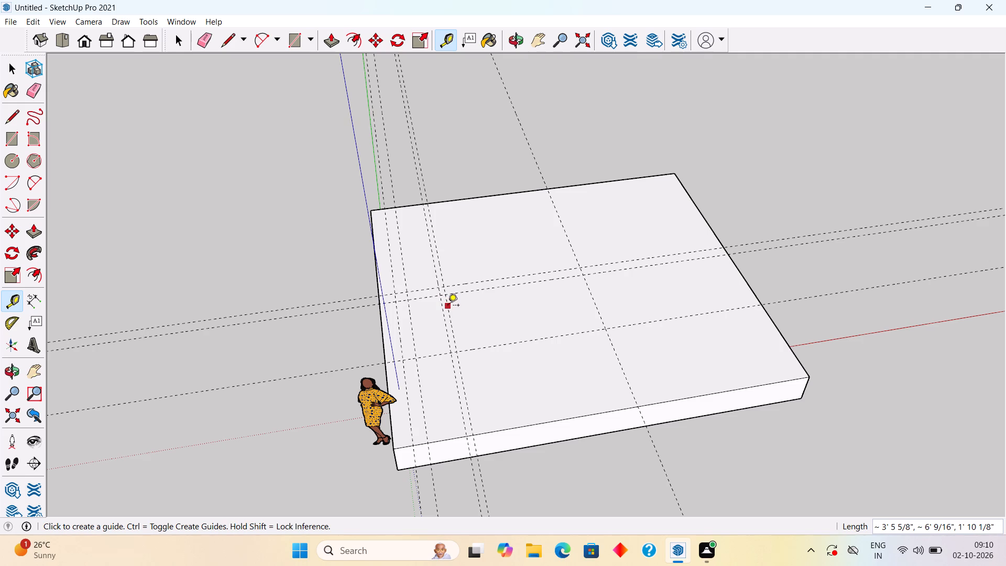
# Place a guide 9" farther in from the innermost guide near the figure's side of the slab.
pyautogui.click(444, 307)
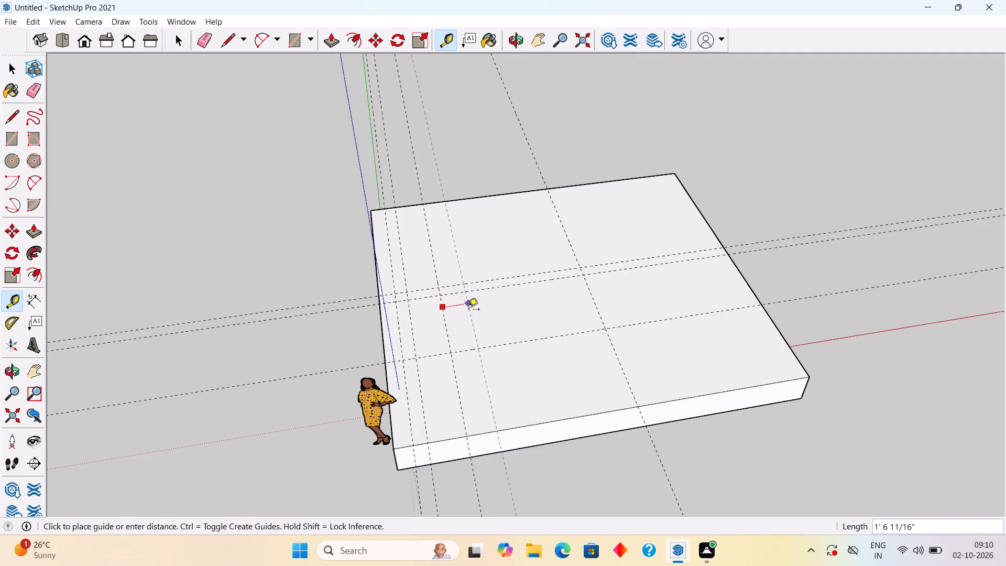
pyautogui.write('9"')
pyautogui.press('Return')
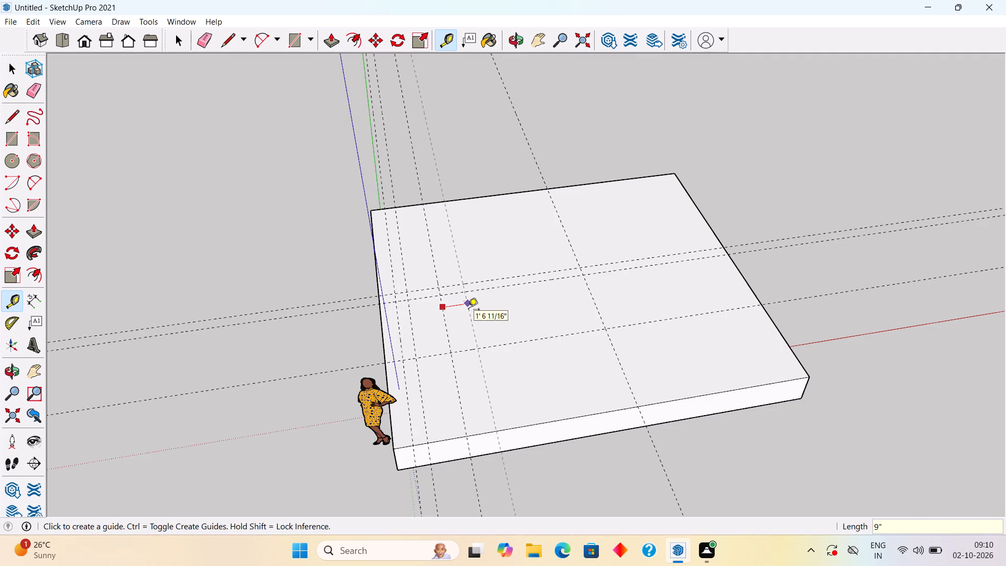
# Delete the rearmost lengthwise guide, 9" behind the first lengthwise guide.
pyautogui.press('space')
pyautogui.click(358, 299)
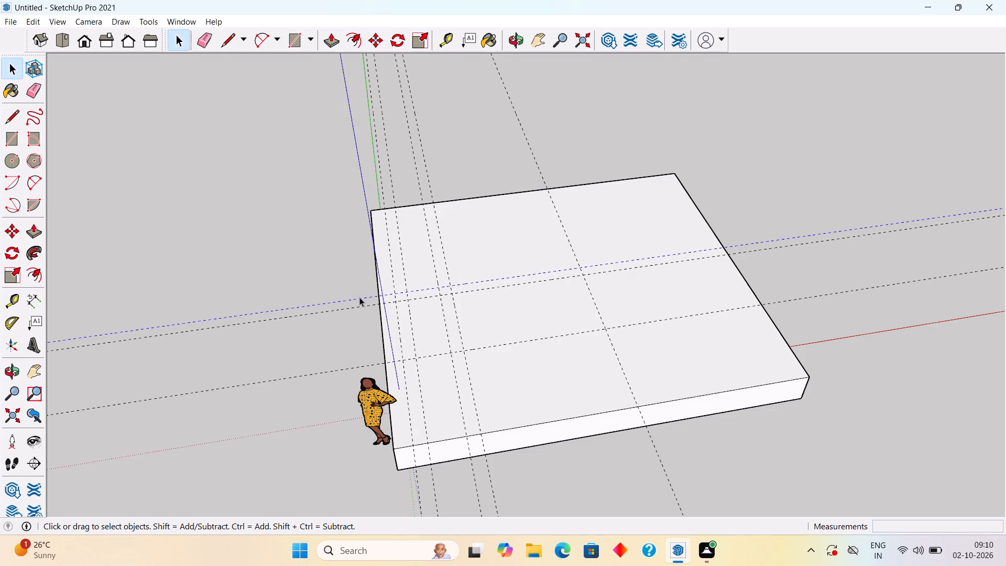
pyautogui.press('Delete')
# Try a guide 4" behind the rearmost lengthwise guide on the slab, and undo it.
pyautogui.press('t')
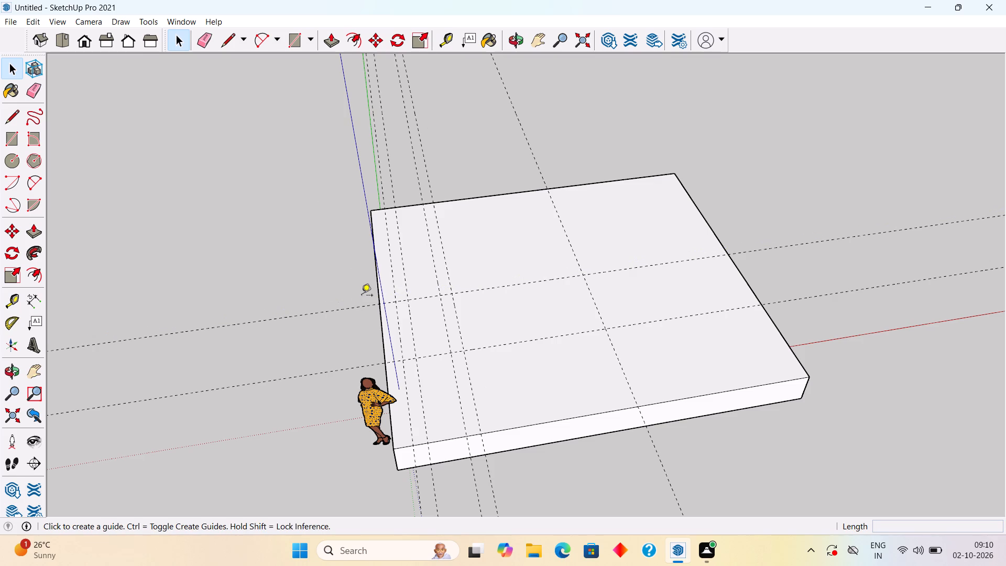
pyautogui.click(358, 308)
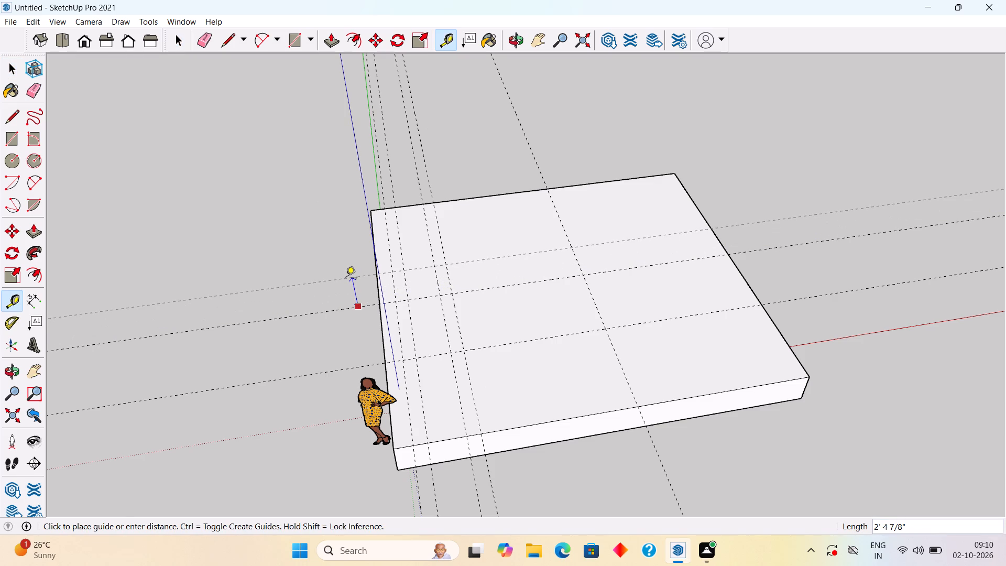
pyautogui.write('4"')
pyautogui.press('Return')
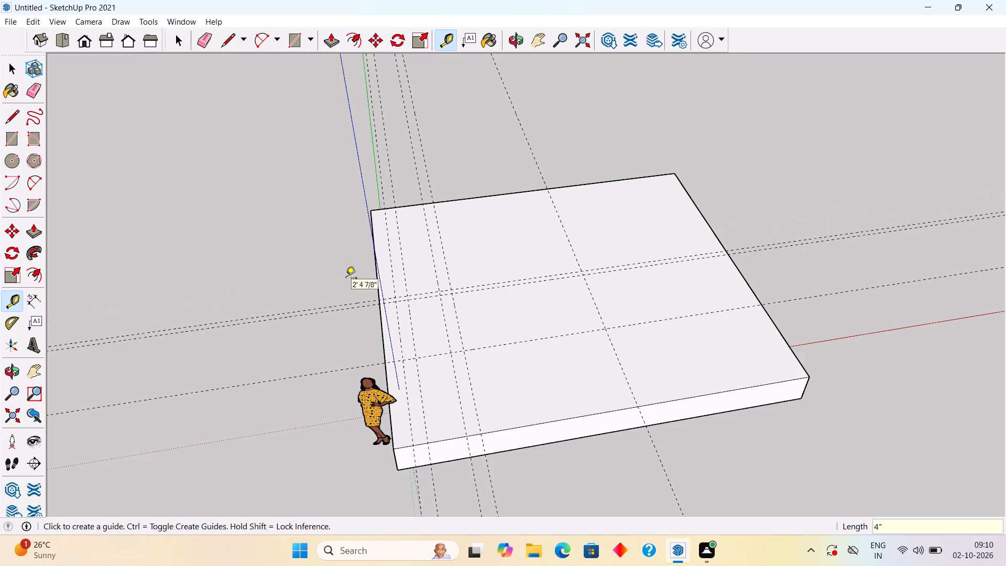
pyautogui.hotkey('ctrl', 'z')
# Place a guide 6" behind the rearmost lengthwise guide on the slab.
pyautogui.click(355, 309)
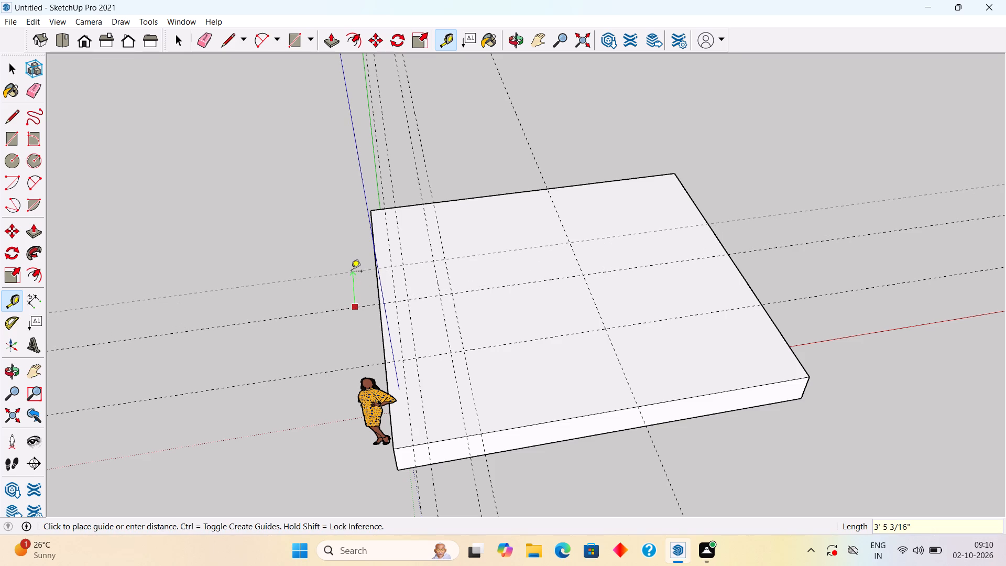
pyautogui.write('6"')
pyautogui.press('Return')
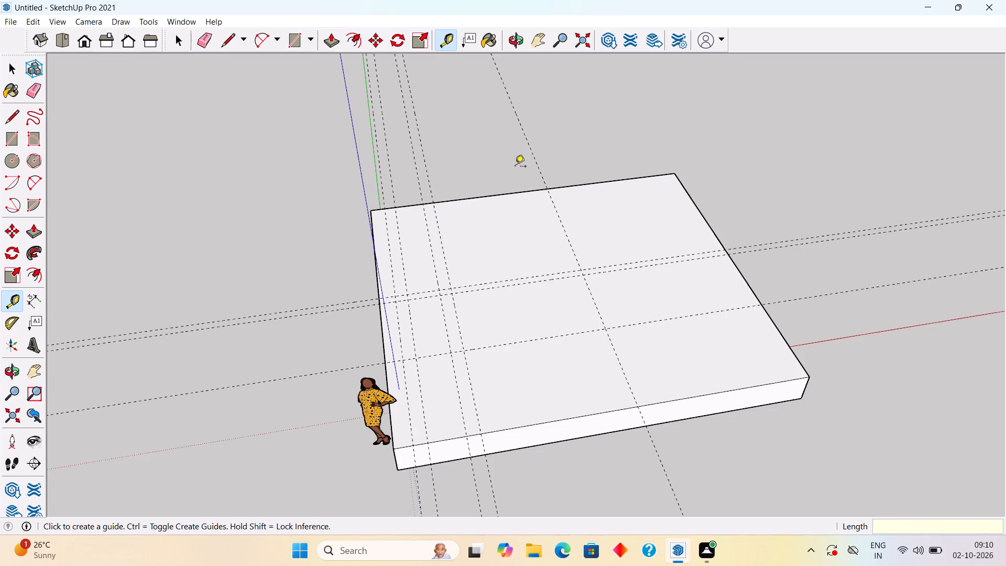
# Place guides 9" inside the slab's rear edge and 9" inside the side edge opposite the figure.
pyautogui.click(510, 192)
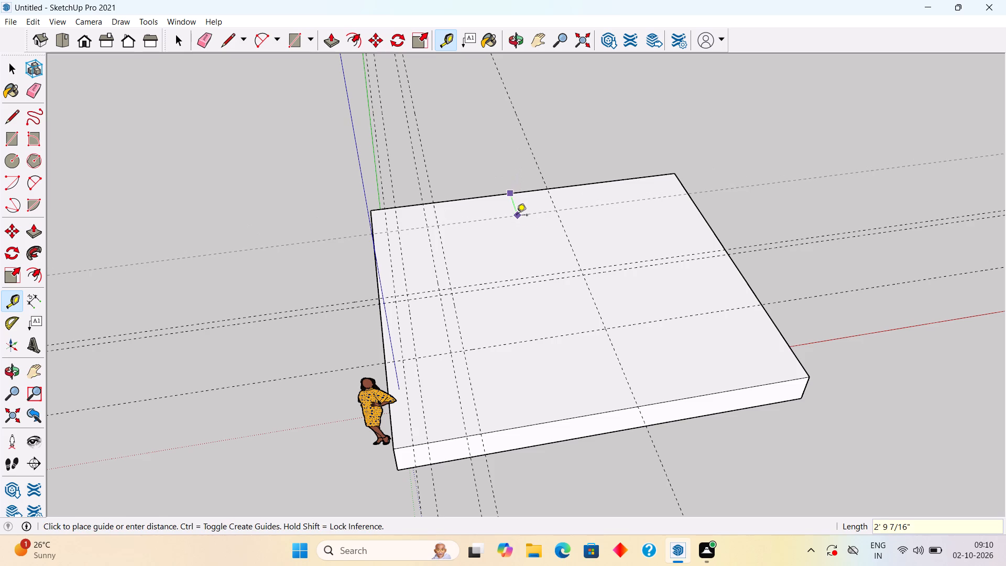
pyautogui.write('9"')
pyautogui.press('Return')
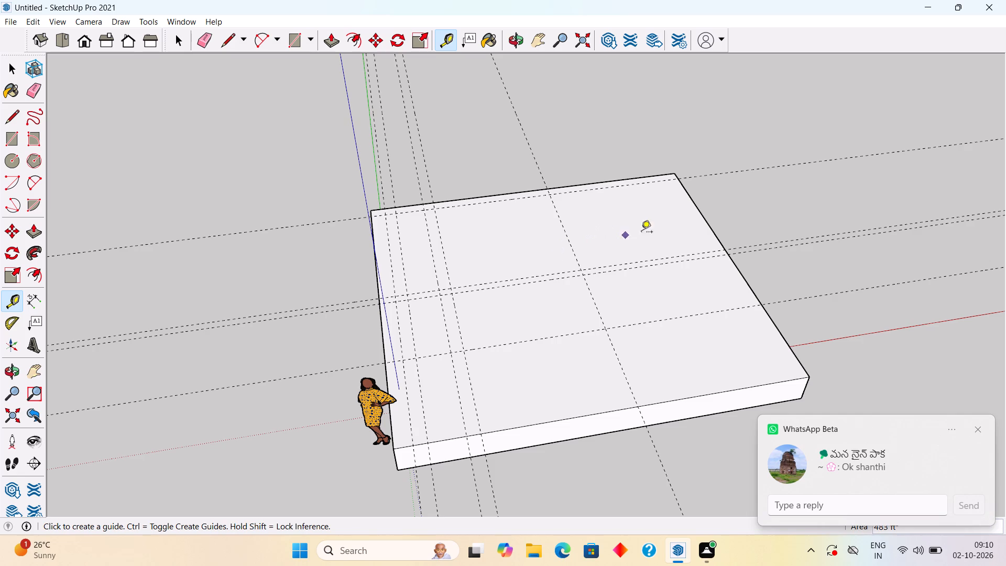
pyautogui.click(698, 210)
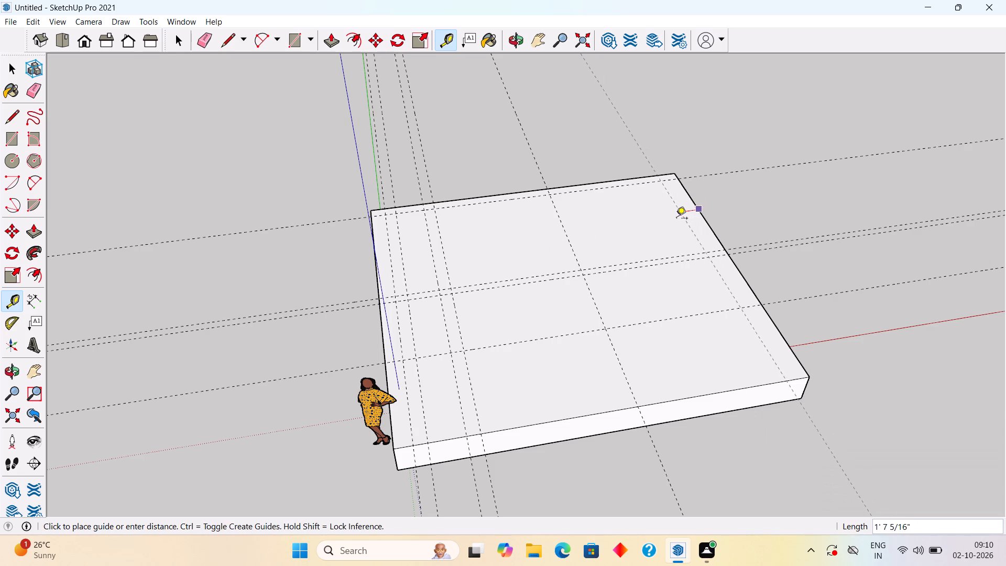
pyautogui.write('9"')
pyautogui.press('Return')
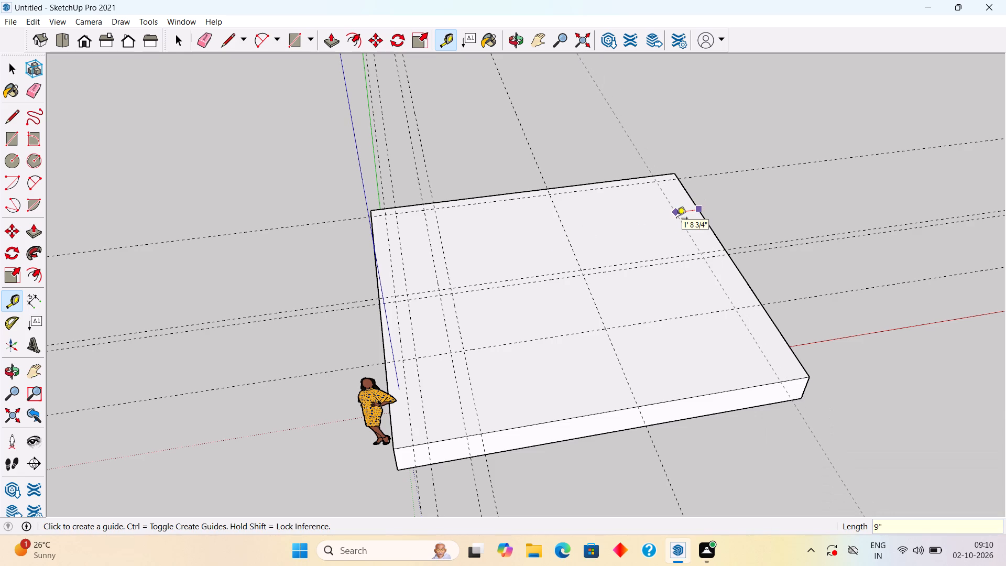
pyautogui.press('space')
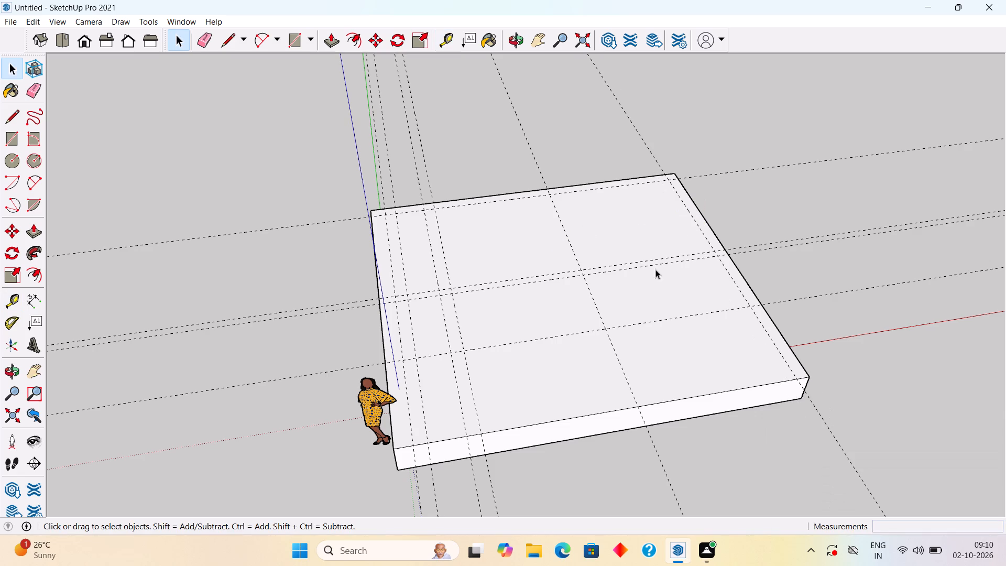
# Draw a 9" by 10' rectangle between the two guides nearest the figure's side, from the slab's rear edge to the front guide of the 6" pair.
pyautogui.moveTo(594, 329); pyautogui.dragTo(568, 238, button='middle')
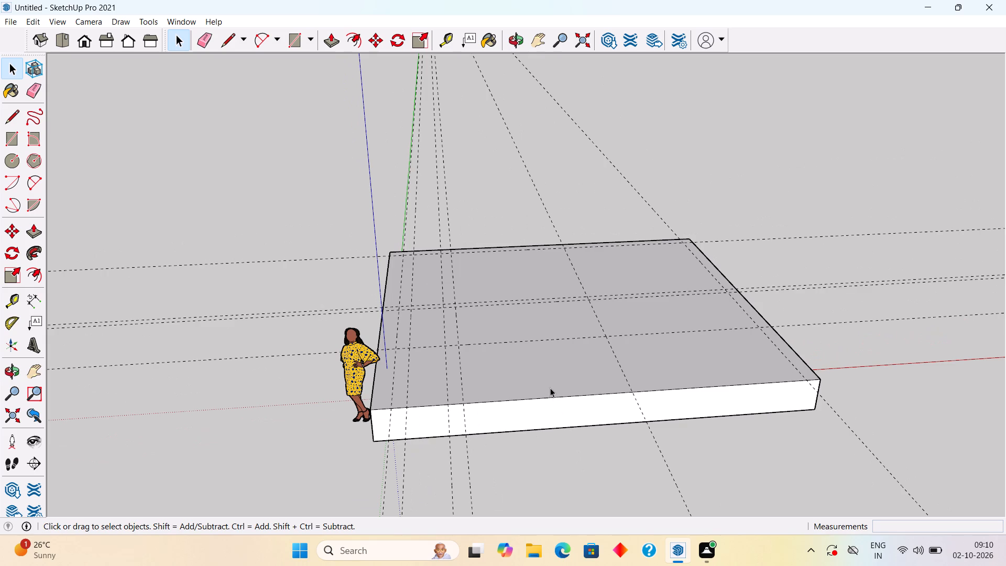
pyautogui.moveTo(483, 352); pyautogui.dragTo(510, 492, button='middle')
pyautogui.press('r')
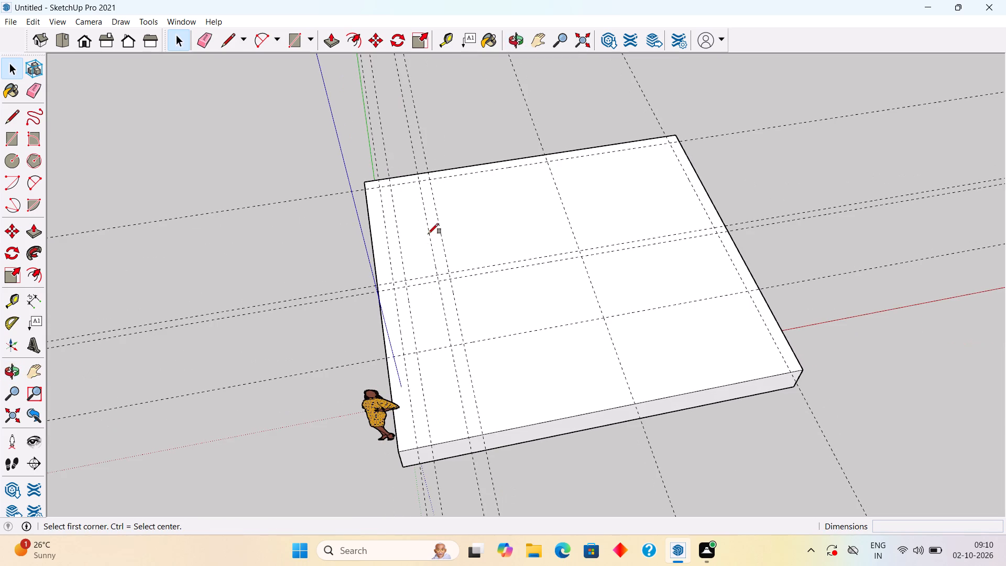
pyautogui.click(377, 179)
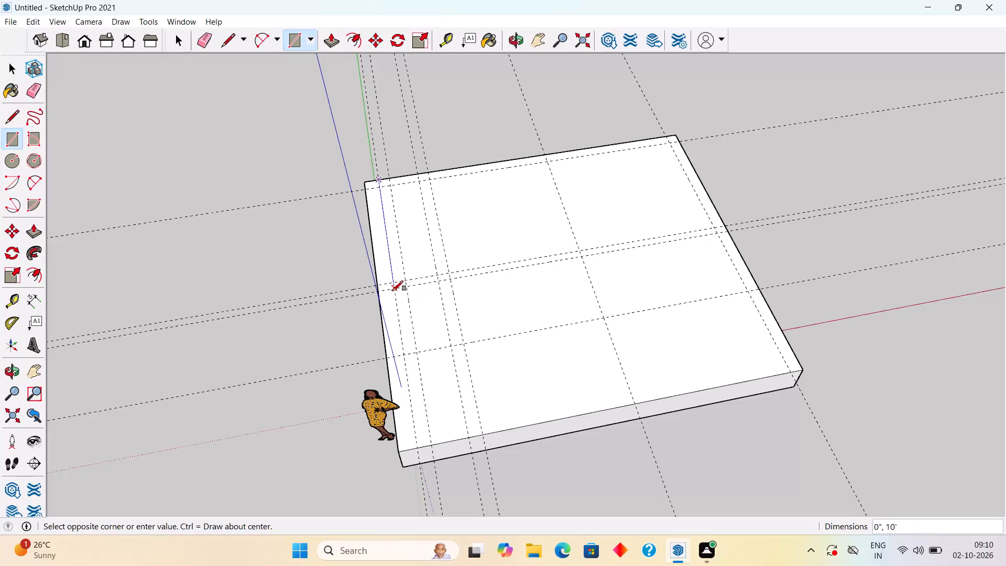
pyautogui.click(407, 287)
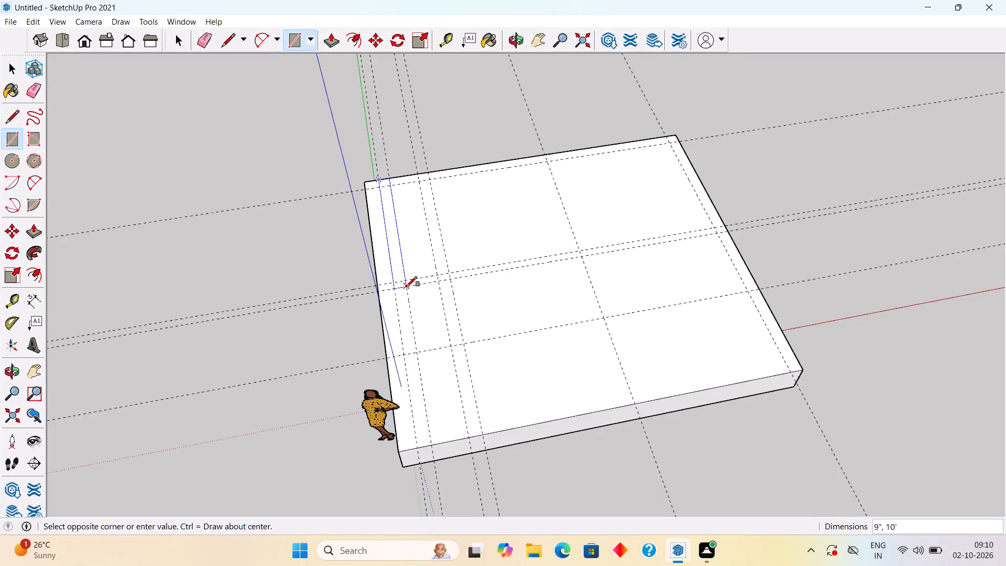
pyautogui.press('space')
# Push/Pull the 9" by 10' rectangle up 10' into a wall.
pyautogui.press('p')
pyautogui.click(401, 272)
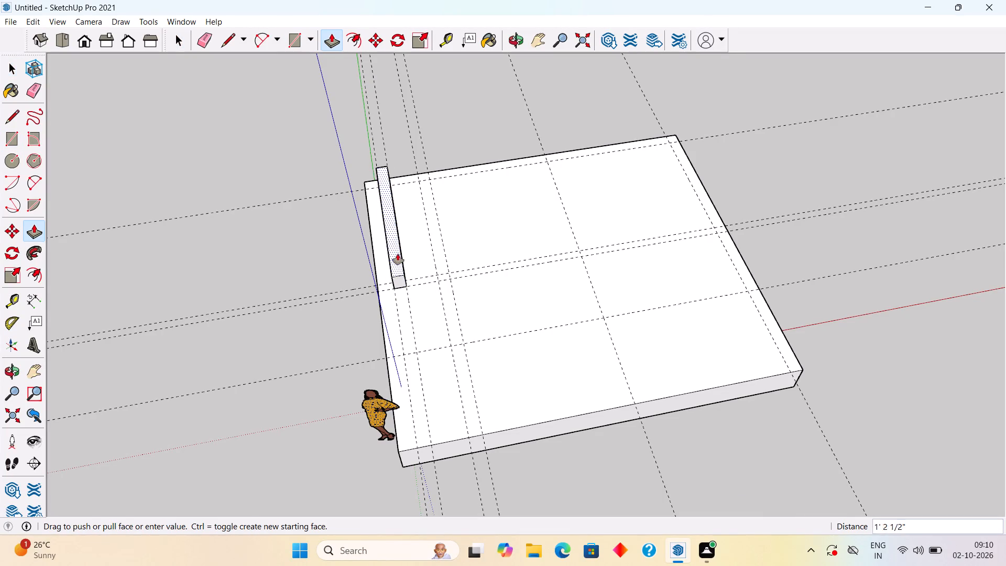
pyautogui.write("10'")
pyautogui.press('Return')
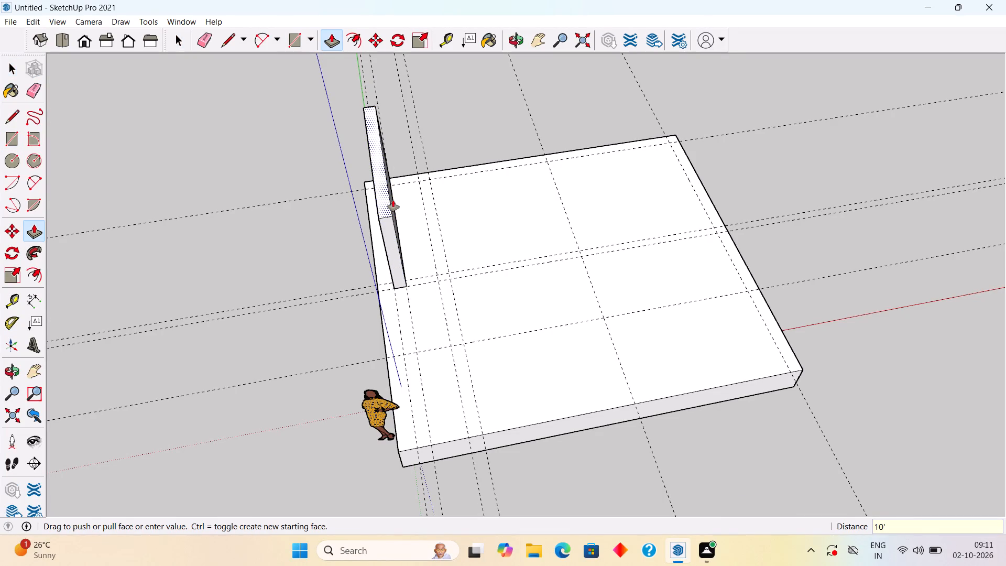
pyautogui.press('space')
# Select the whole raised wall and make it a group.
pyautogui.click(393, 200)
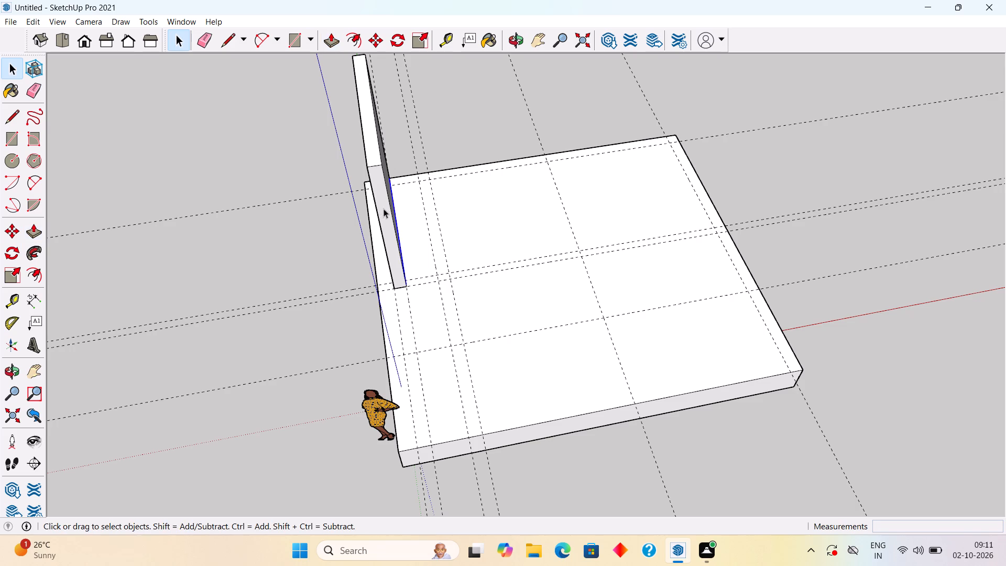
pyautogui.doubleClick(385, 208)
pyautogui.tripleClick(388, 205)
pyautogui.rightClick(388, 205)
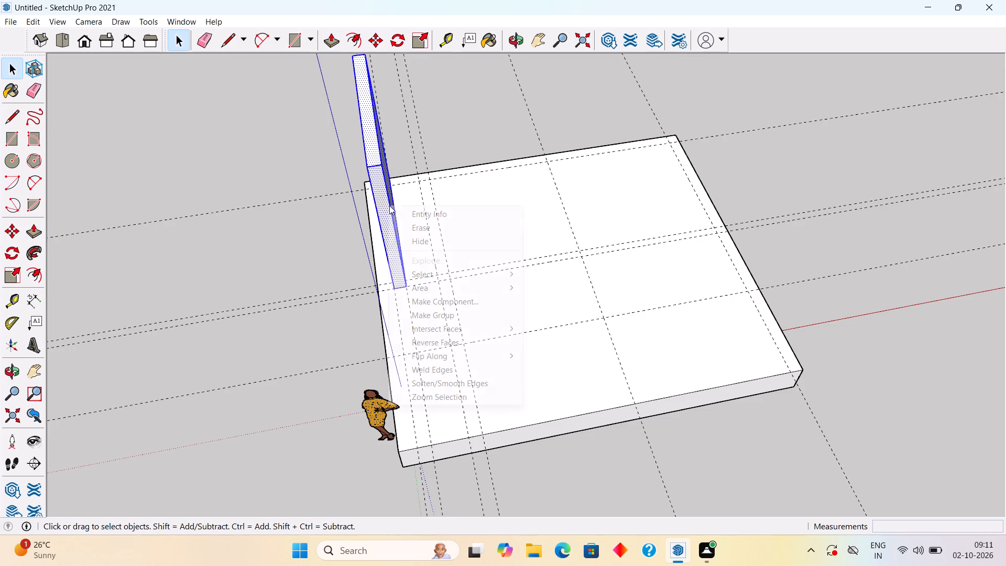
pyautogui.click(452, 315)
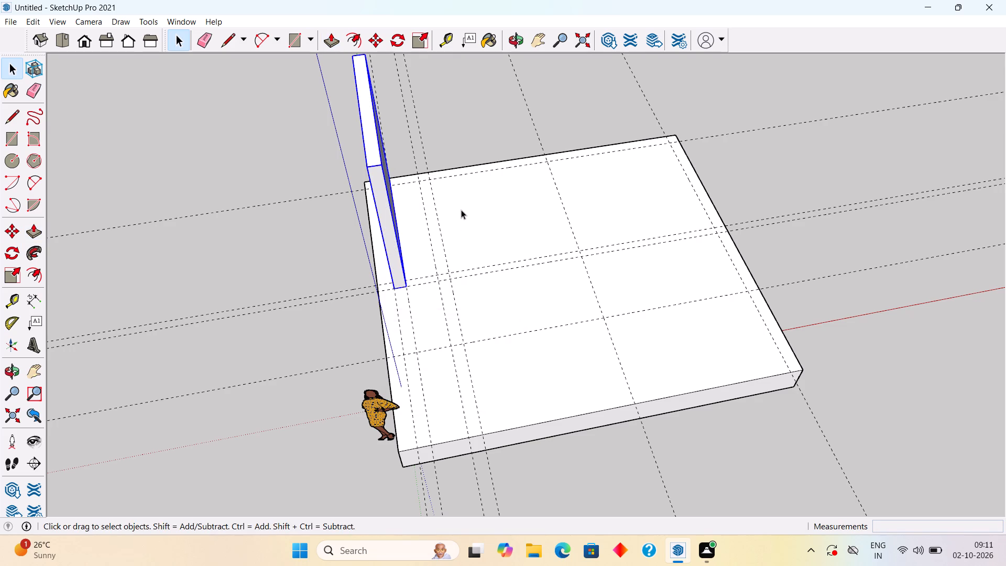
# Draw a 2' by 6" rectangle between the paired 6" guides, from the wall's inner face to the nearest crossing guide.
pyautogui.moveTo(461, 195); pyautogui.dragTo(463, 172, button='middle')
pyautogui.scroll(1, 464, 169)
pyautogui.click(465, 168)
pyautogui.scroll(5, 435, 271)
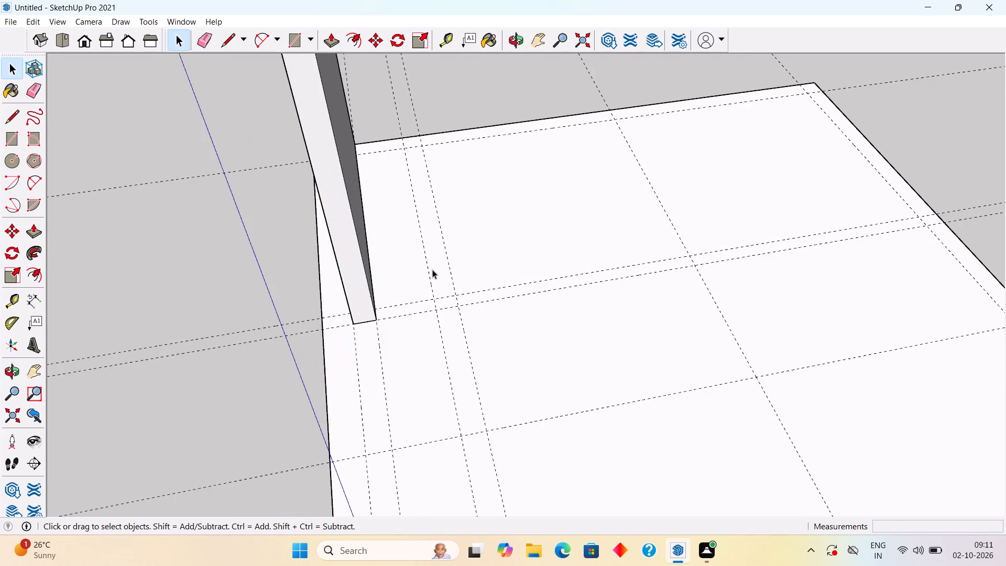
pyautogui.moveTo(428, 270); pyautogui.dragTo(375, 299, button='middle')
pyautogui.press('r')
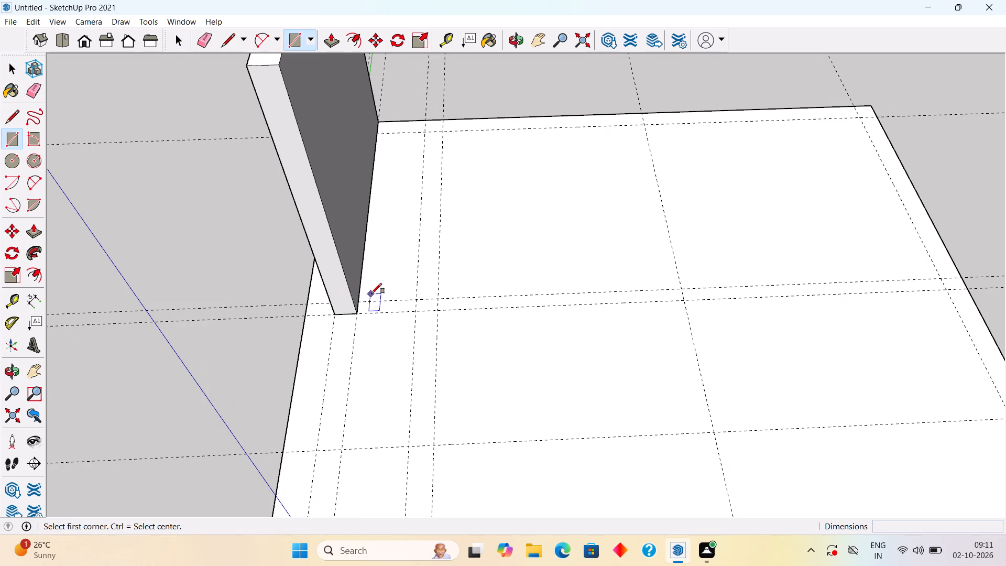
pyautogui.click(360, 302)
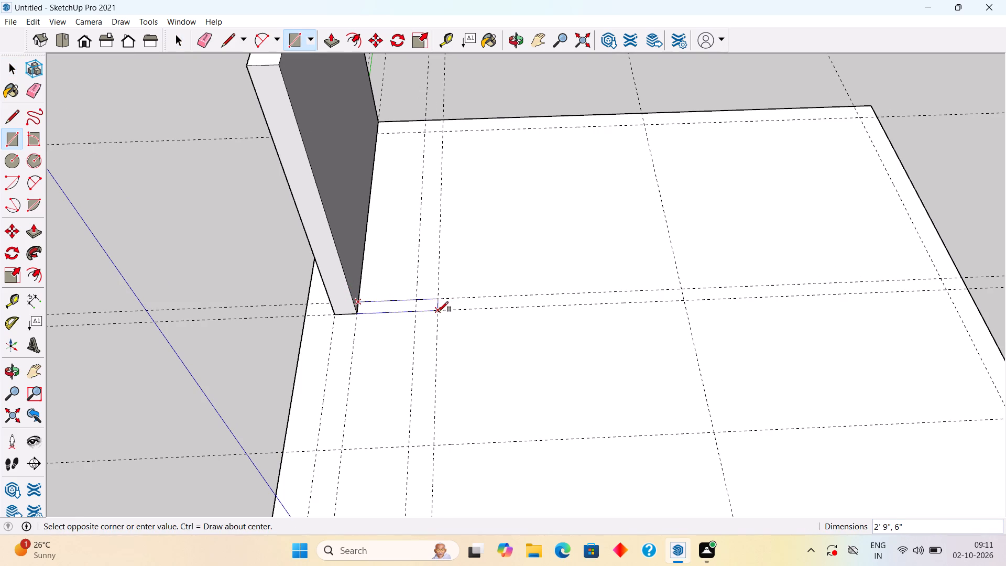
pyautogui.click(414, 313)
pyautogui.press('space')
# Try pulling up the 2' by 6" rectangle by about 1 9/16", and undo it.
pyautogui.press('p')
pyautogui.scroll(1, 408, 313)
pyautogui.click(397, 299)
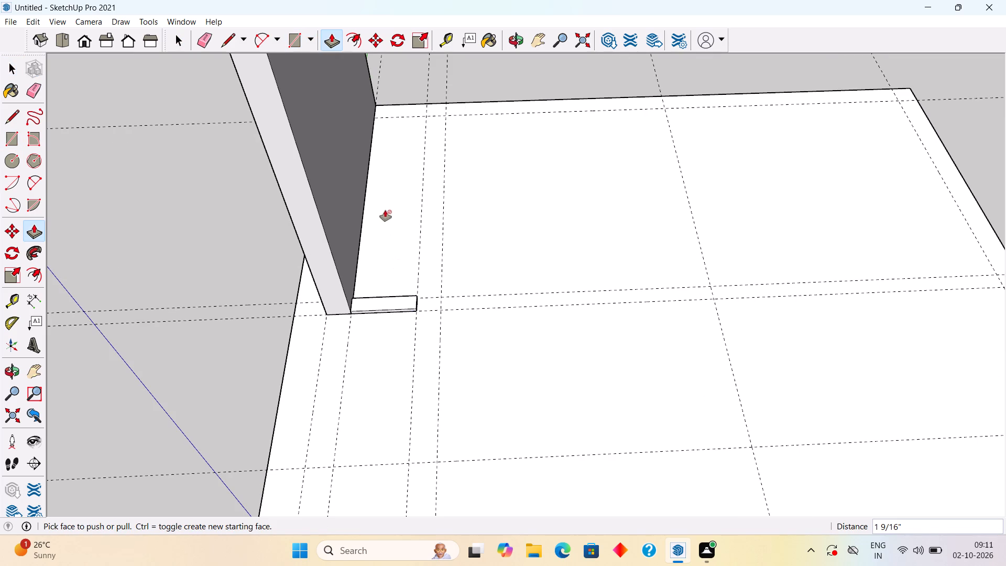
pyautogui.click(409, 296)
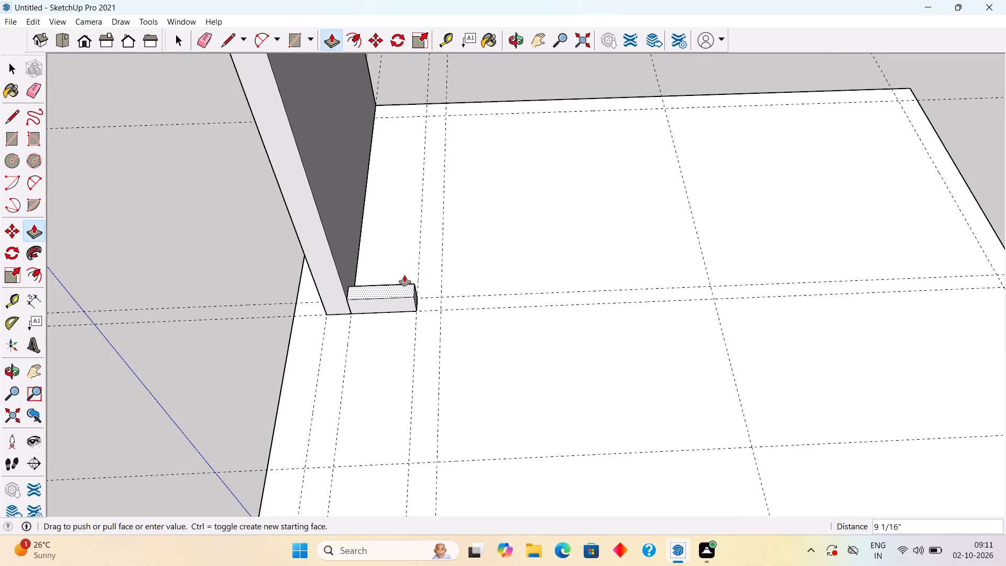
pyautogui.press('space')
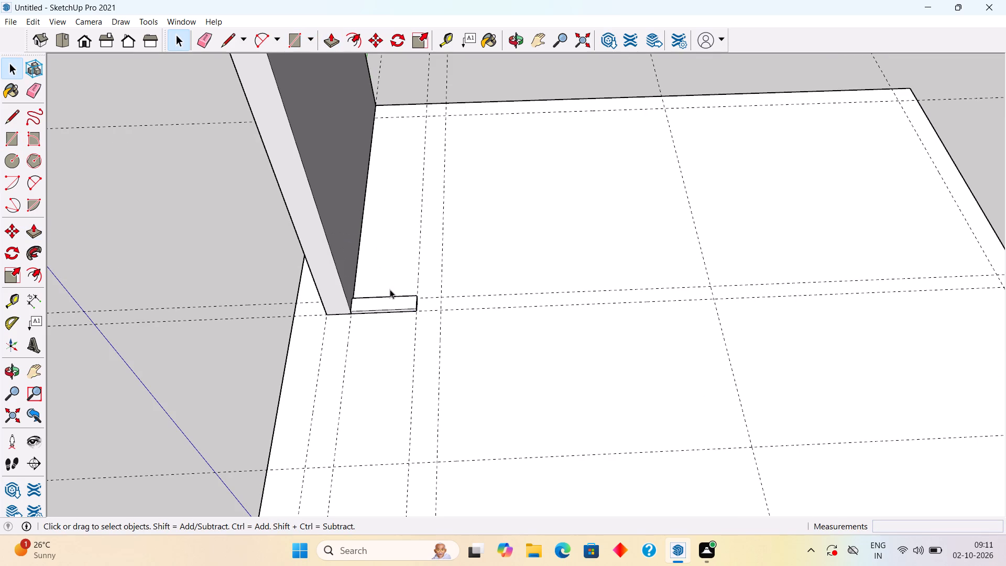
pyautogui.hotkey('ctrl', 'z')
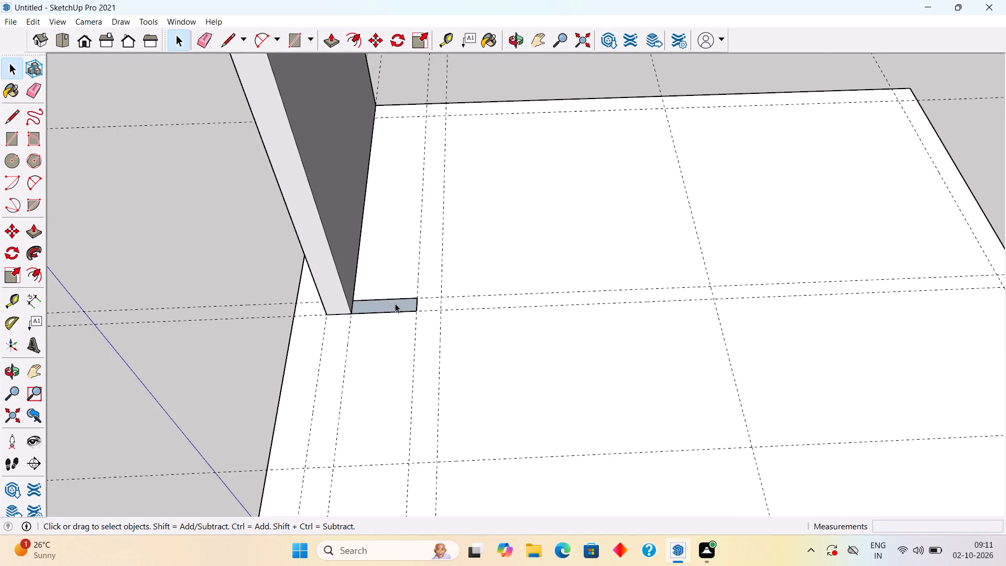
# Push/Pull the 2' by 6" rectangle up 10' beside the first wall.
pyautogui.press('p')
pyautogui.click(417, 299)
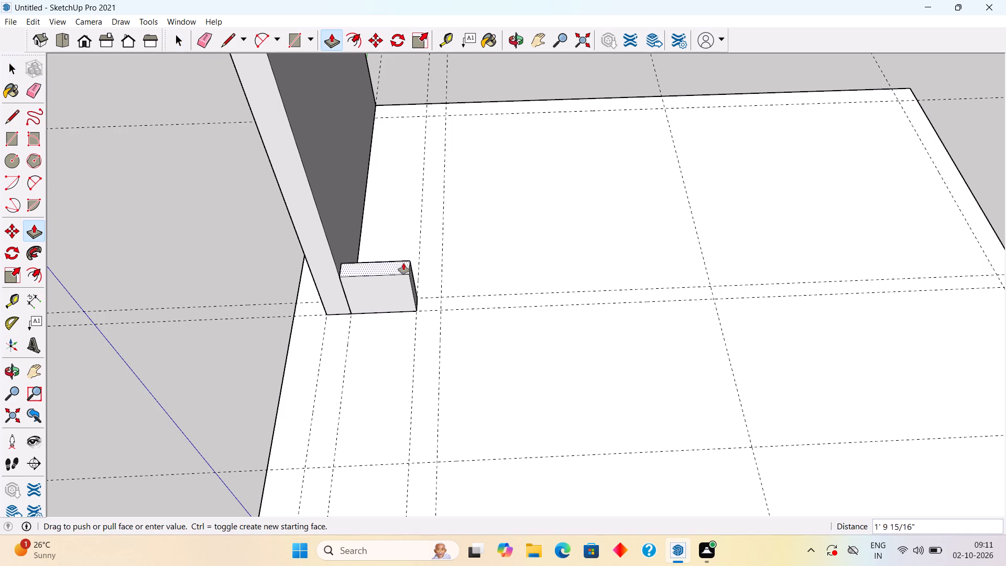
pyautogui.write("10'")
pyautogui.press('Return')
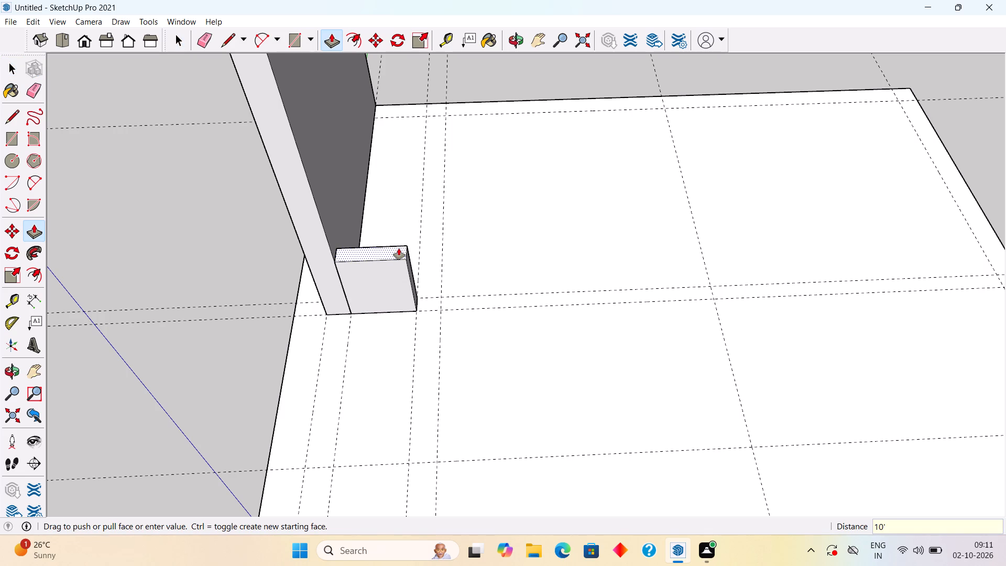
pyautogui.press('space')
# Select the whole 2'-long wall piece and make it a group.
pyautogui.tripleClick(399, 248)
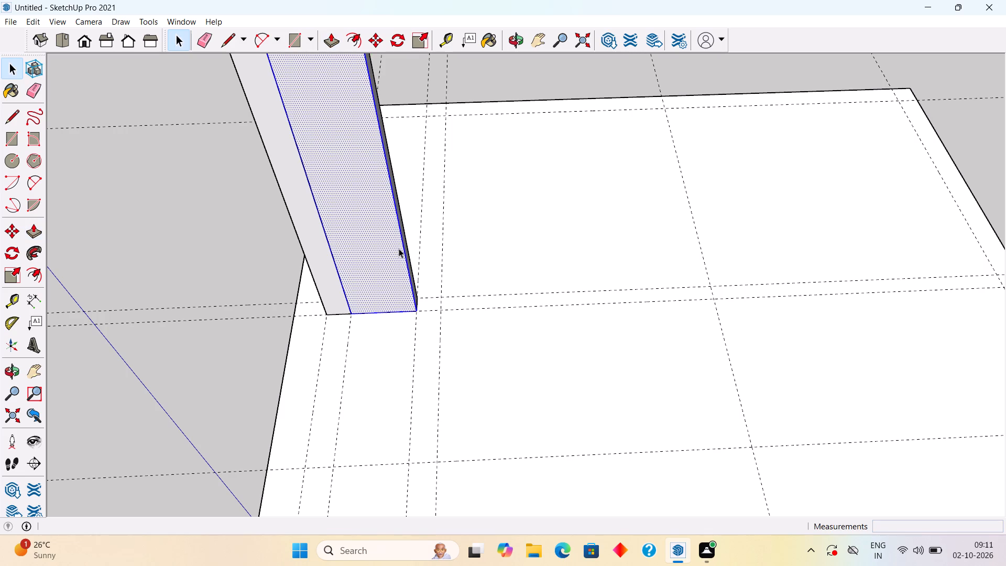
pyautogui.rightClick(399, 248)
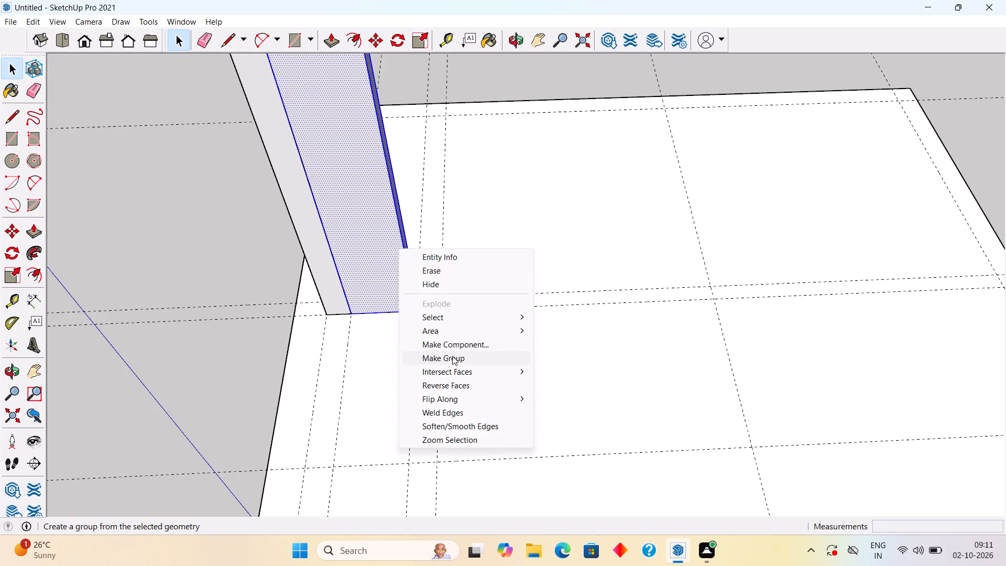
pyautogui.click(452, 356)
# Draw a 5'6" by 9" rectangle between the paired guides, from the free end of the 2' wall piece to the next crossing guide.
pyautogui.moveTo(454, 290); pyautogui.dragTo(498, 220, button='middle')
pyautogui.scroll(3, 491, 227)
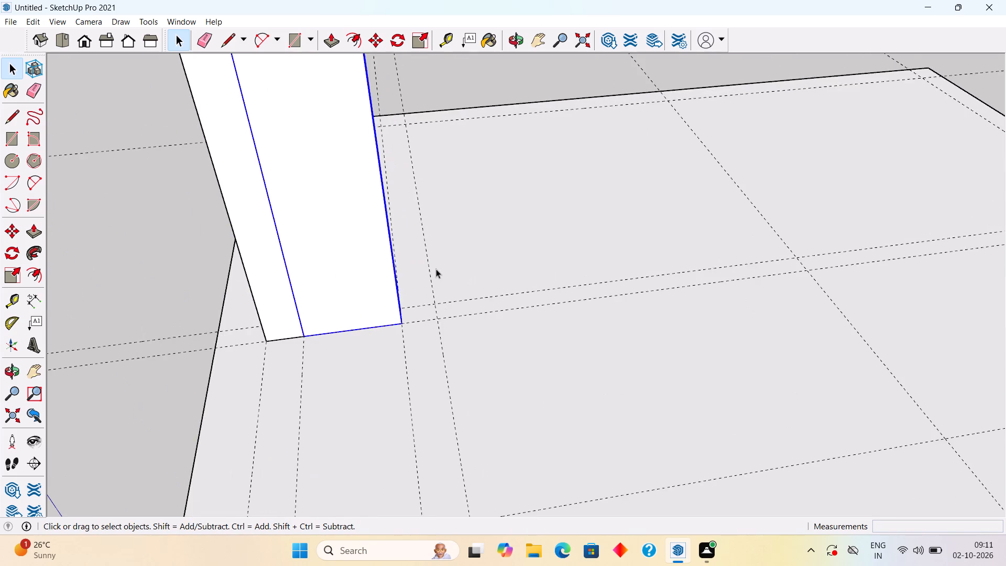
pyautogui.moveTo(431, 272); pyautogui.dragTo(409, 326, button='middle')
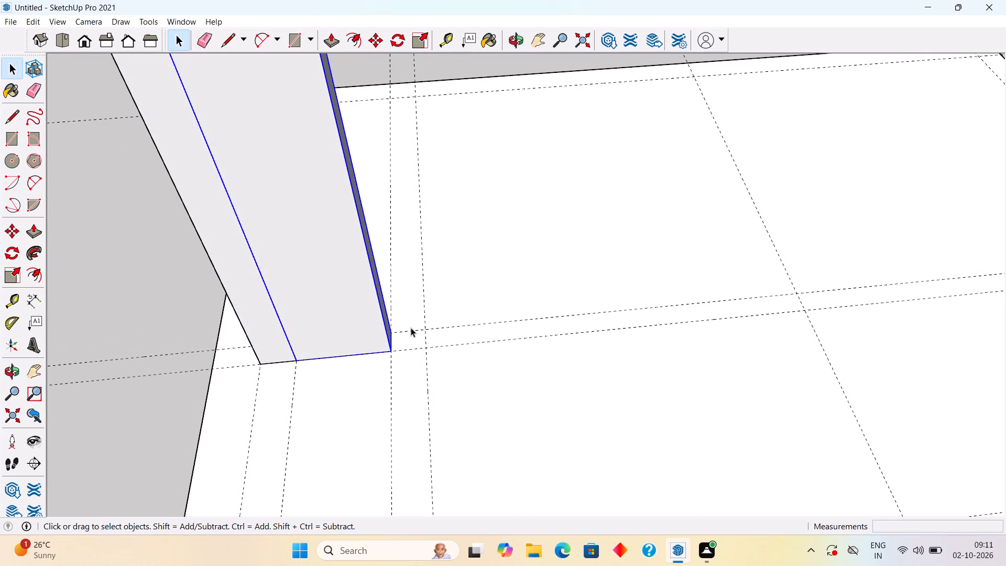
pyautogui.press('r')
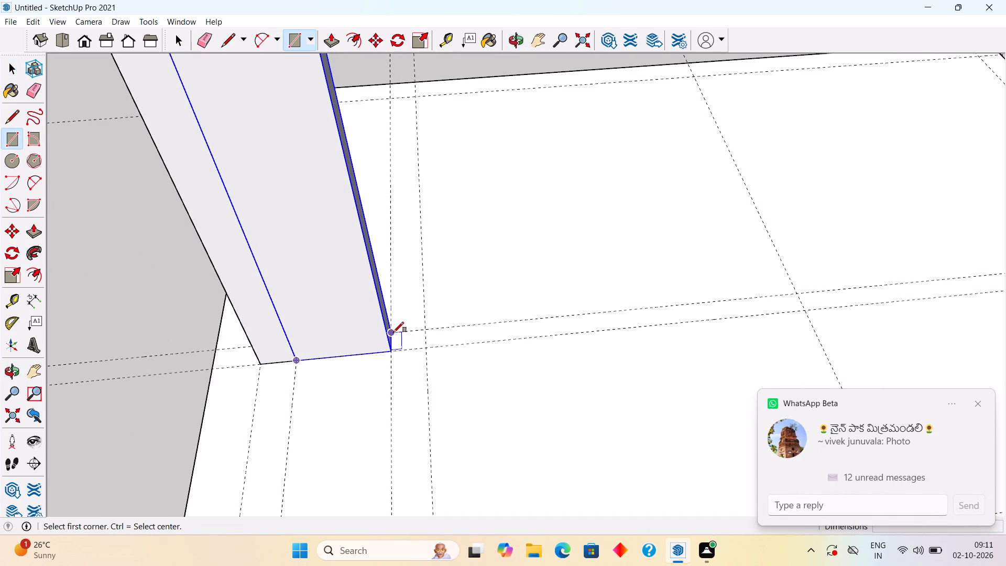
pyautogui.scroll(8, 401, 328)
pyautogui.click(379, 333)
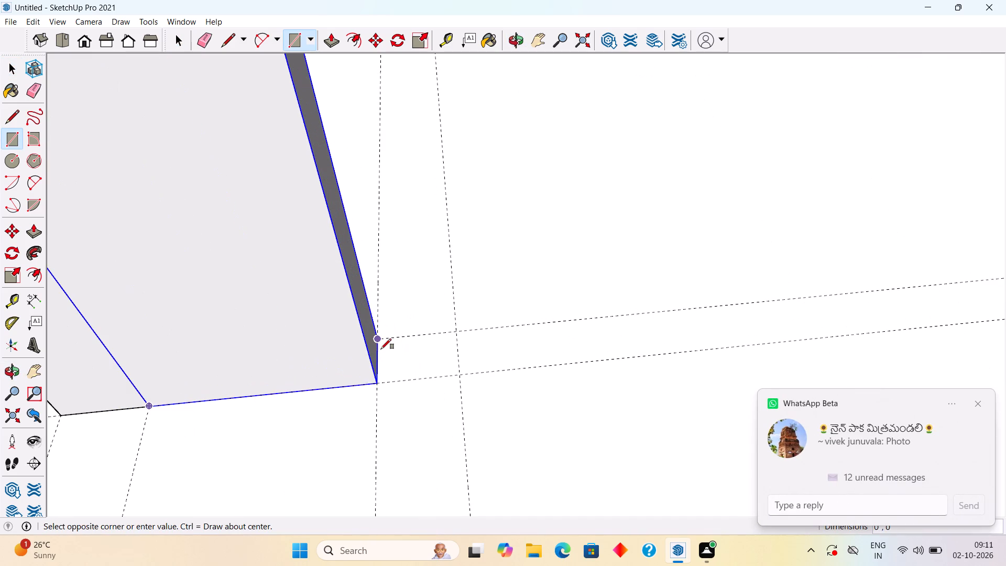
pyautogui.scroll(-20, 381, 349)
pyautogui.scroll(-6, 381, 349)
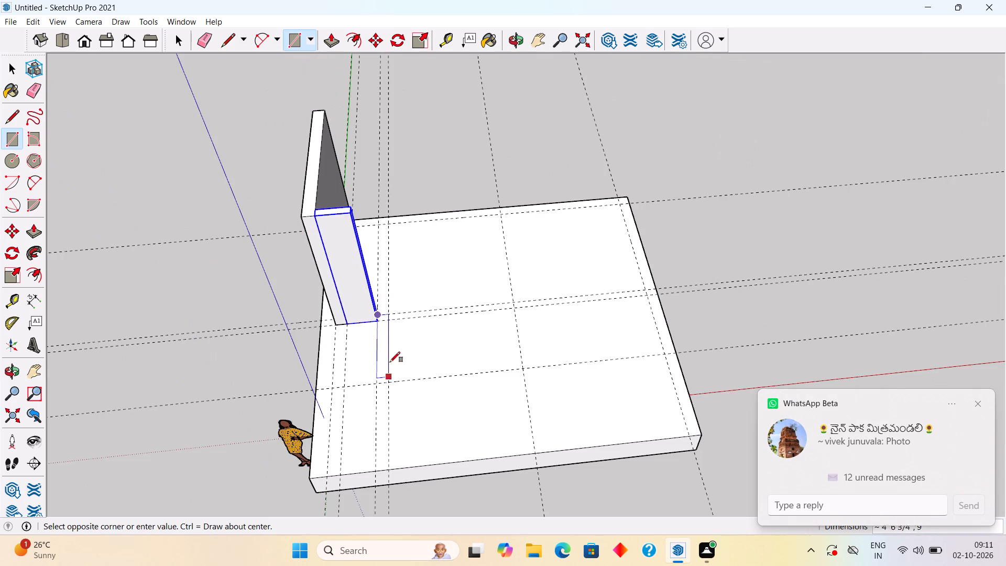
pyautogui.click(391, 382)
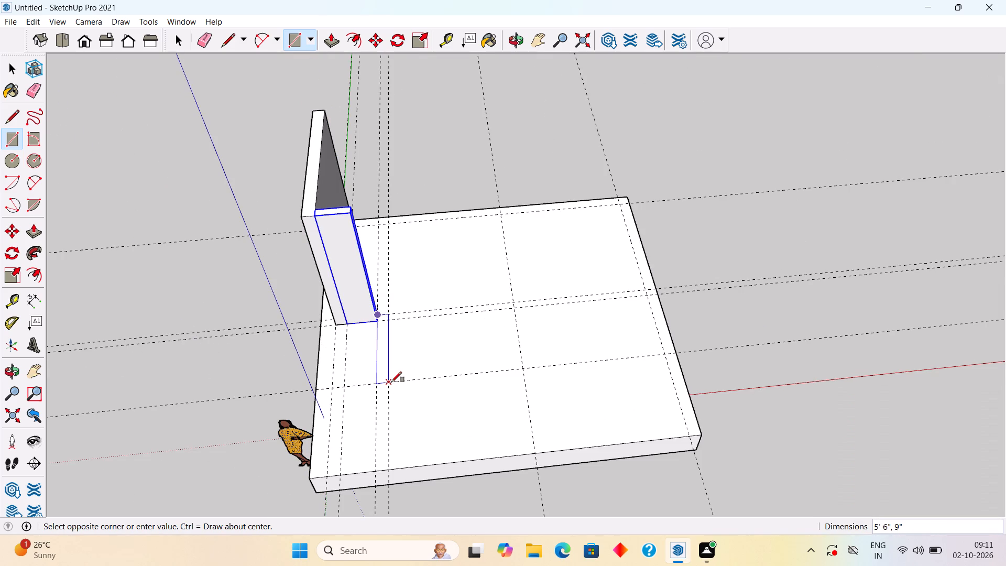
pyautogui.press('space')
# Push/Pull the 5'6" by 9" rectangle up 10'.
pyautogui.press('p')
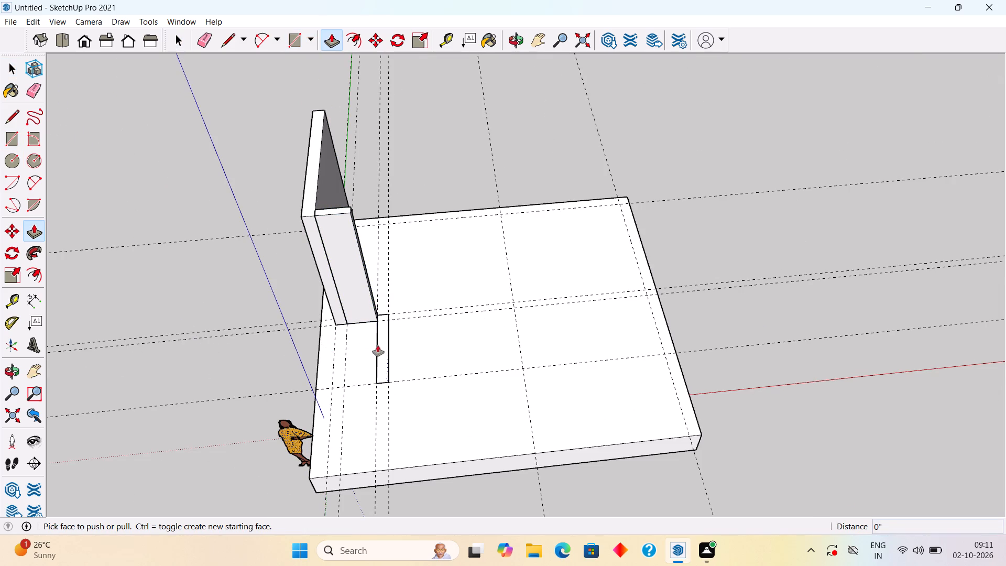
pyautogui.click(385, 346)
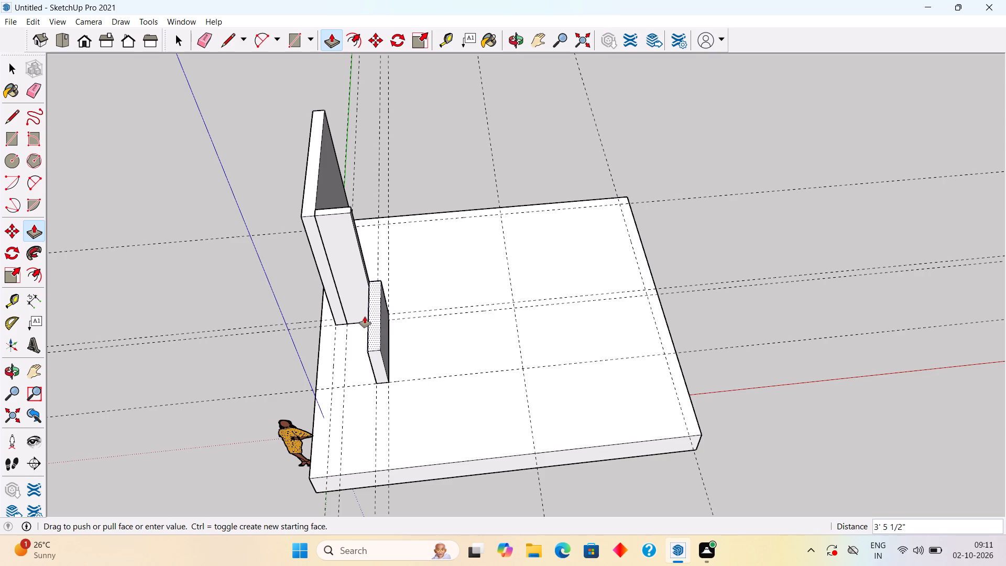
pyautogui.write("10'")
pyautogui.press('Return')
pyautogui.press('space')
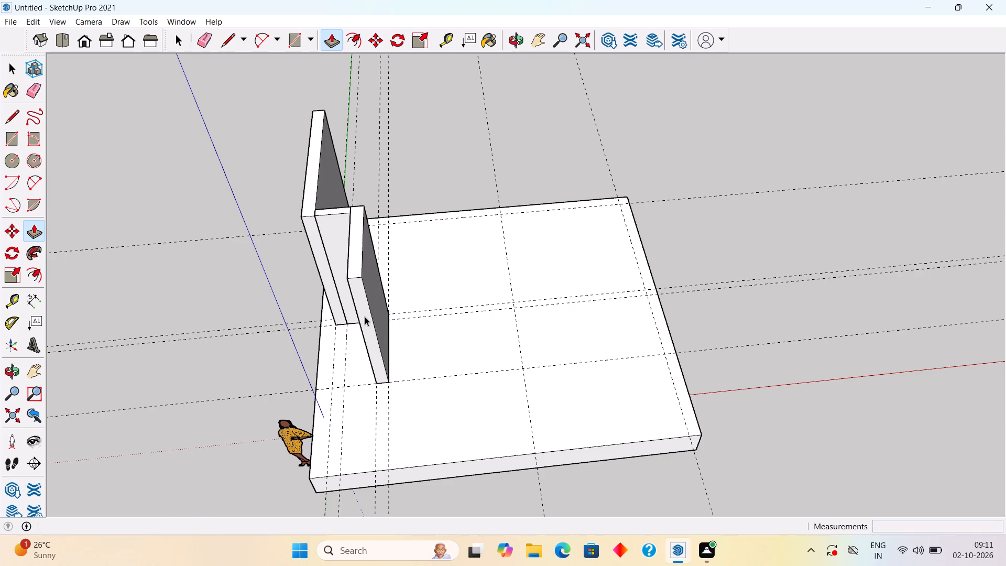
# Select the whole 5'6"-long wall piece, make it a group, and clear the selection.
pyautogui.tripleClick(373, 317)
pyautogui.rightClick(373, 317)
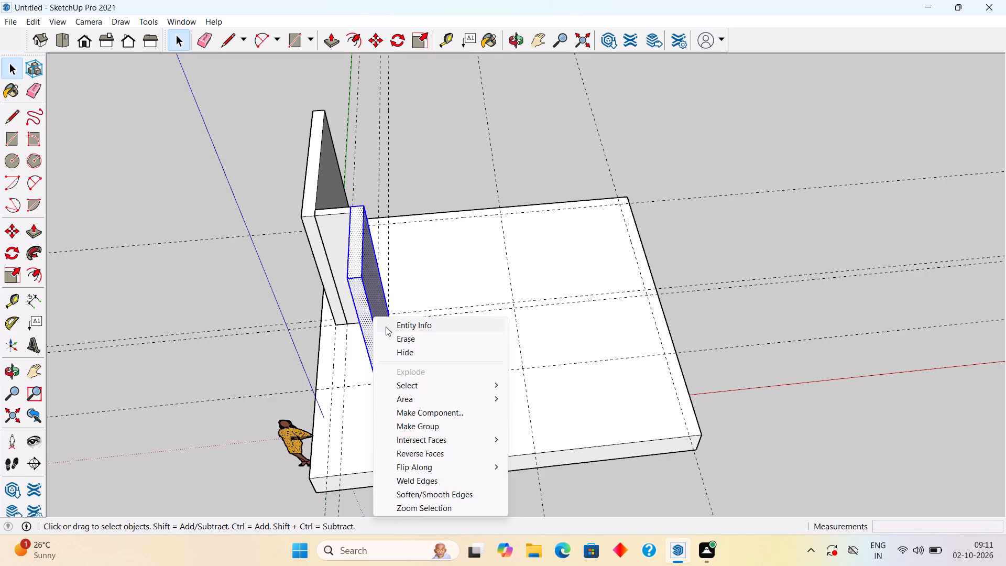
pyautogui.click(440, 421)
pyautogui.moveTo(433, 267); pyautogui.dragTo(433, 266, button='middle')
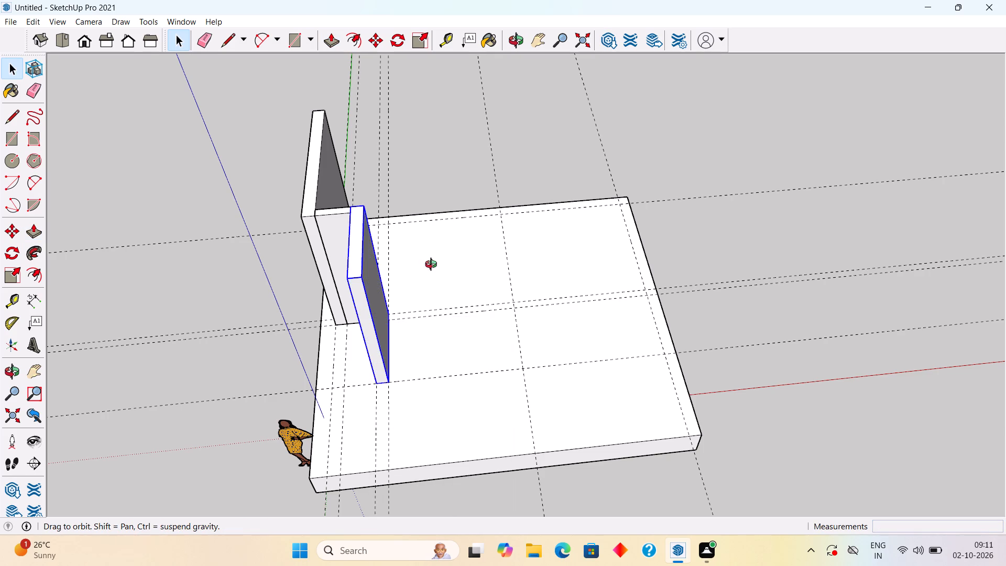
pyautogui.moveTo(433, 266); pyautogui.dragTo(536, 162, button='middle')
pyautogui.click(534, 163)
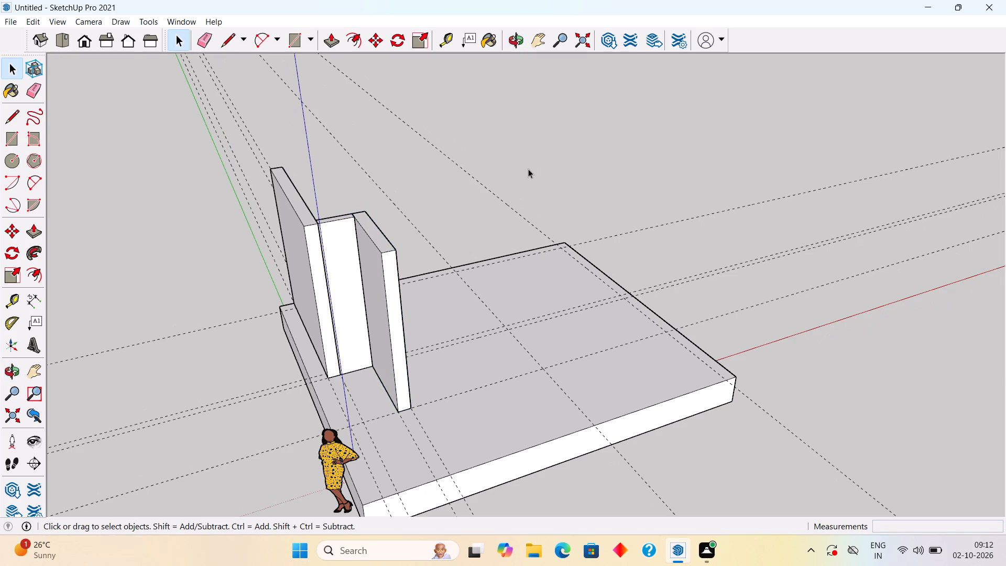
# Place a guide 9" beyond the crossing guide at the end of the 5'6" wall, toward the slab's near edge.
pyautogui.moveTo(374, 375); pyautogui.dragTo(289, 310, button='middle')
pyautogui.scroll(2, 364, 373)
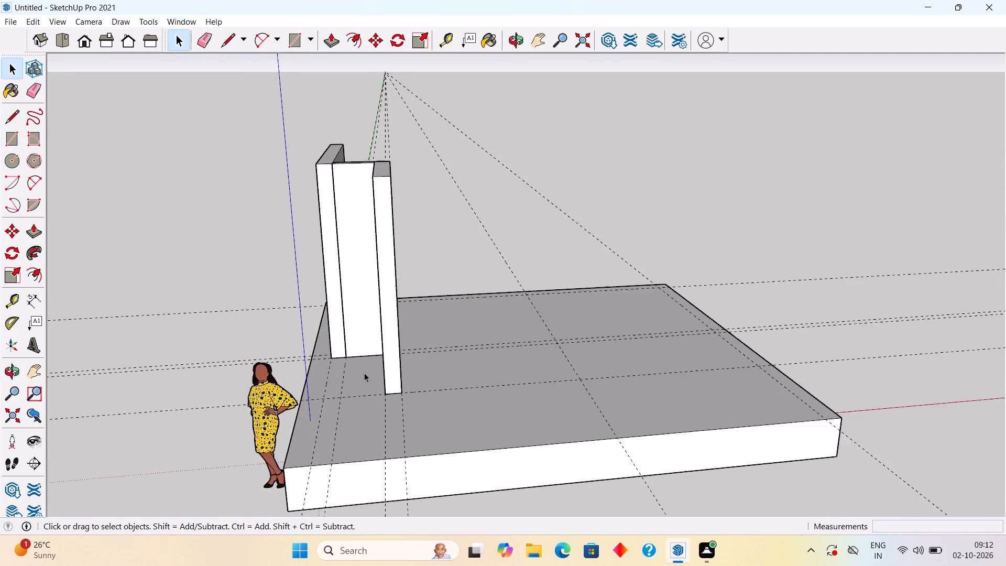
pyautogui.scroll(3, 364, 373)
pyautogui.moveTo(418, 437); pyautogui.dragTo(263, 477, button='middle')
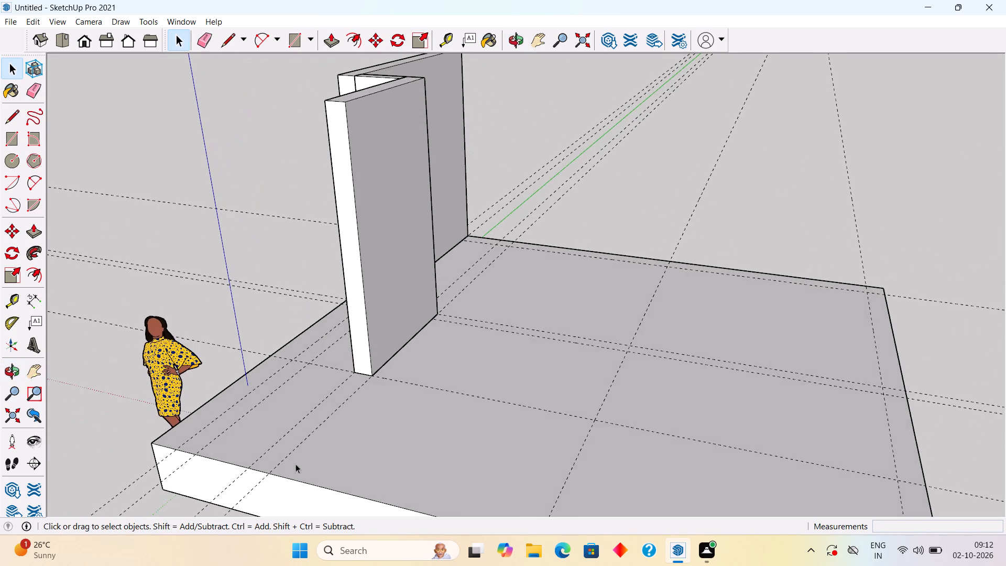
pyautogui.scroll(-4, 368, 416)
pyautogui.scroll(-5, 379, 351)
pyautogui.moveTo(399, 386); pyautogui.dragTo(521, 433, button='middle')
pyautogui.press('t')
pyautogui.click(482, 408)
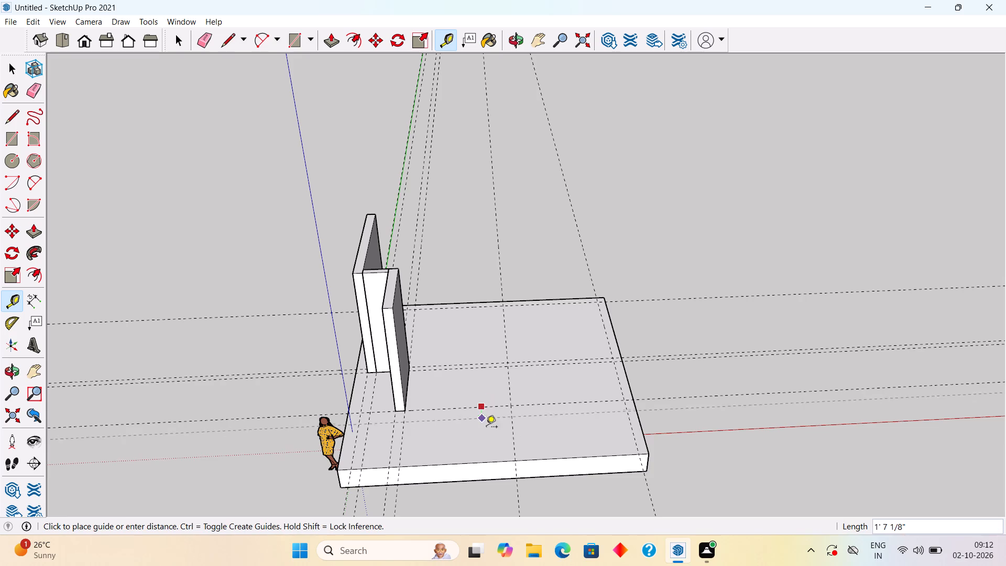
pyautogui.write('9"')
pyautogui.press('Return')
pyautogui.press('space')
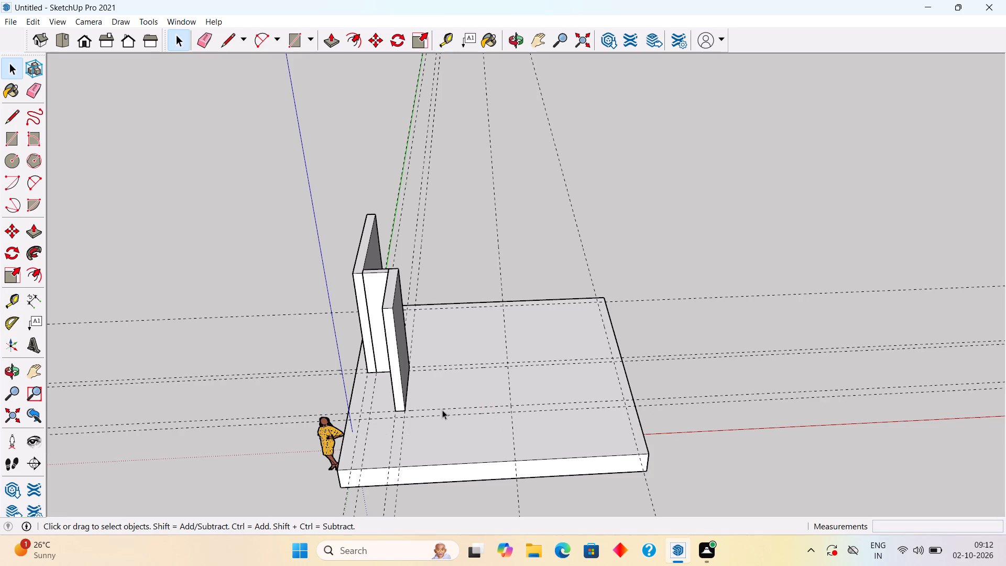
# Draw a 19'3" by 9" rectangle between the paired 9" guides, from the 5'6" wall's outer corner to the slab's far side edge.
pyautogui.moveTo(441, 418); pyautogui.dragTo(454, 495, button='middle')
pyautogui.press('r')
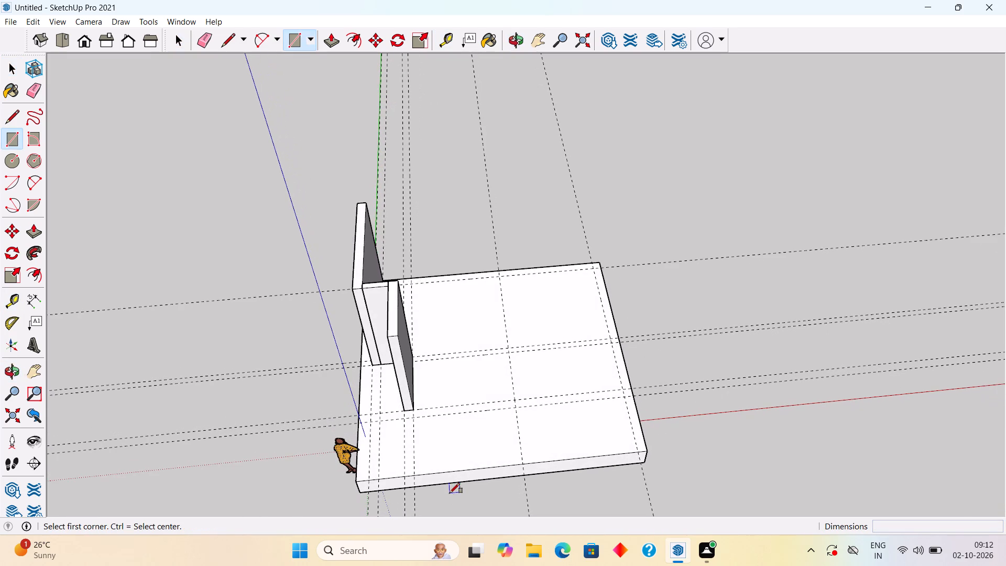
pyautogui.click(407, 408)
pyautogui.click(631, 397)
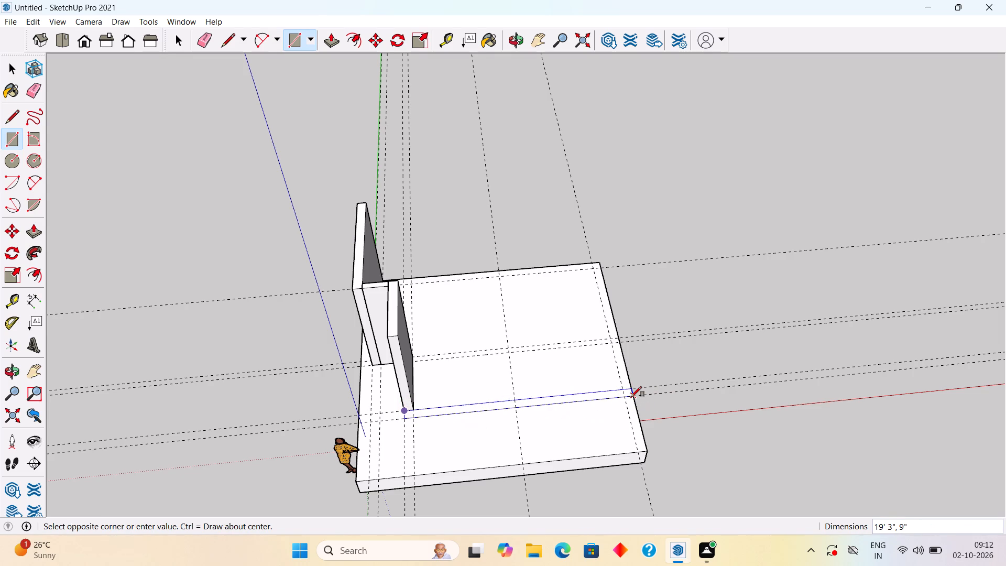
pyautogui.press('space')
# Push/Pull the 19'3" by 9" rectangle up 10'.
pyautogui.write('p')
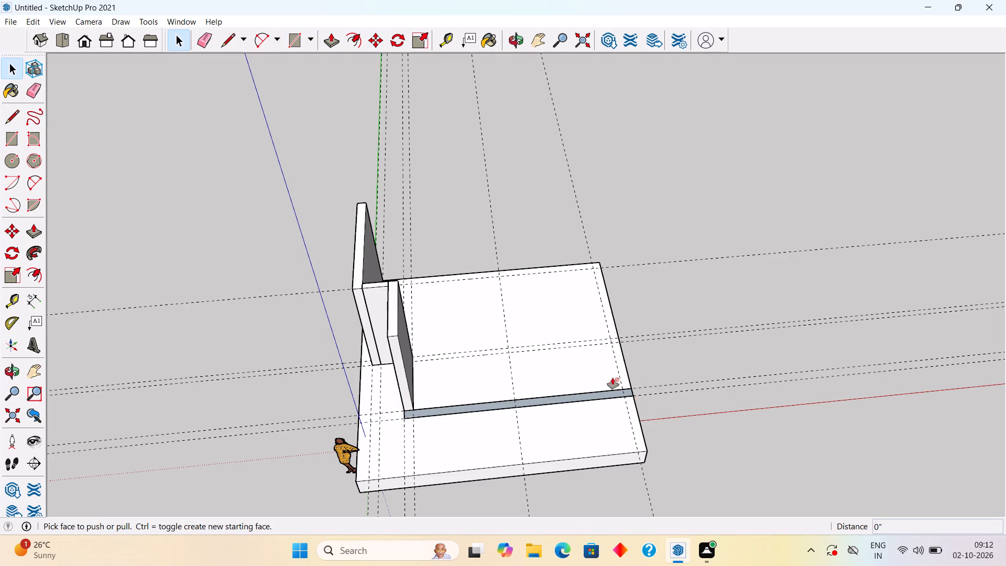
pyautogui.click(587, 392)
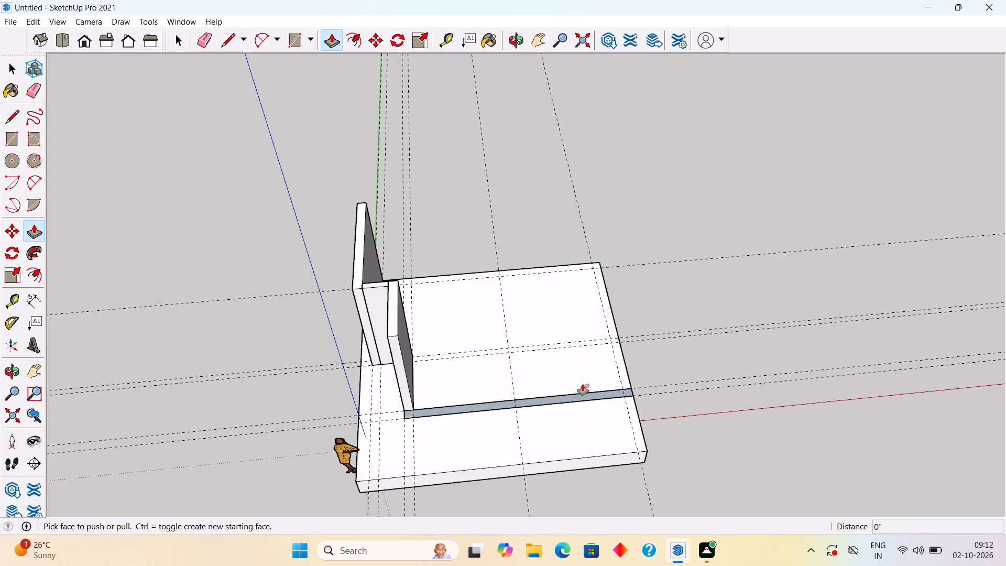
pyautogui.click(588, 391)
pyautogui.scroll(7, 587, 370)
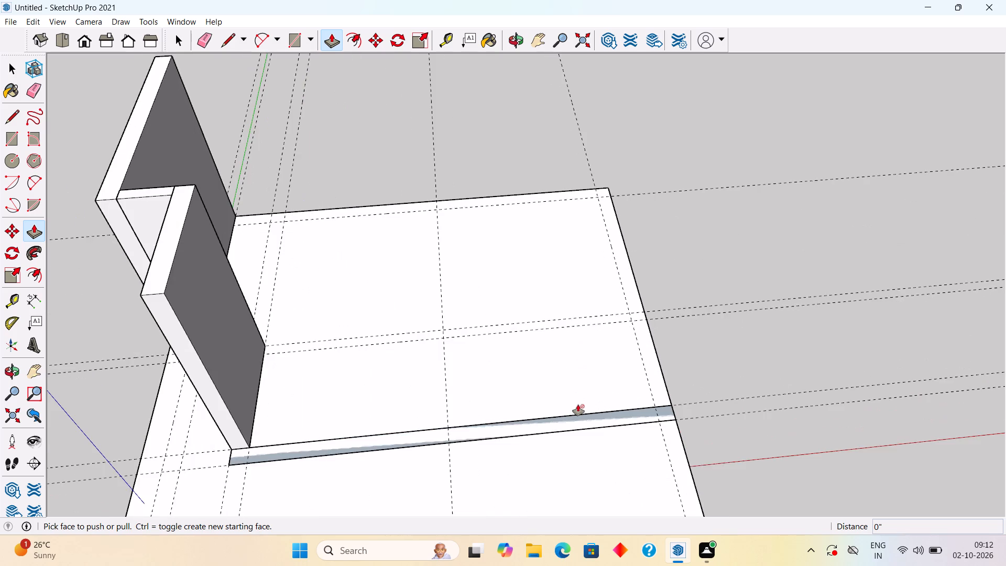
pyautogui.click(582, 422)
pyautogui.write("10'")
pyautogui.press('Return')
pyautogui.press('space')
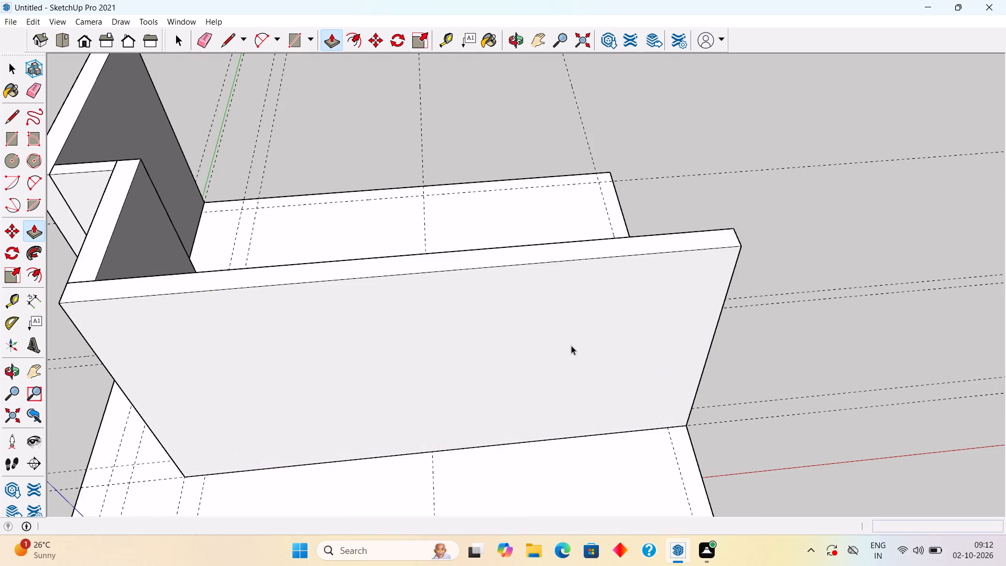
# Select the whole 19'3"-long wall, make it a group, and clear the selection.
pyautogui.tripleClick(571, 345)
pyautogui.rightClick(571, 345)
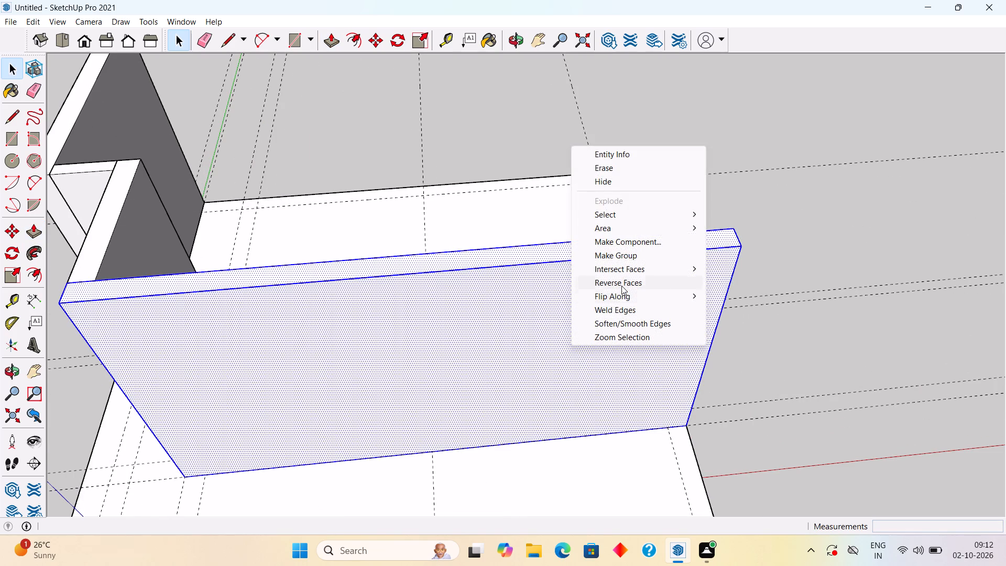
pyautogui.click(622, 253)
pyautogui.moveTo(591, 364); pyautogui.dragTo(580, 300, button='middle')
pyautogui.scroll(-8, 582, 307)
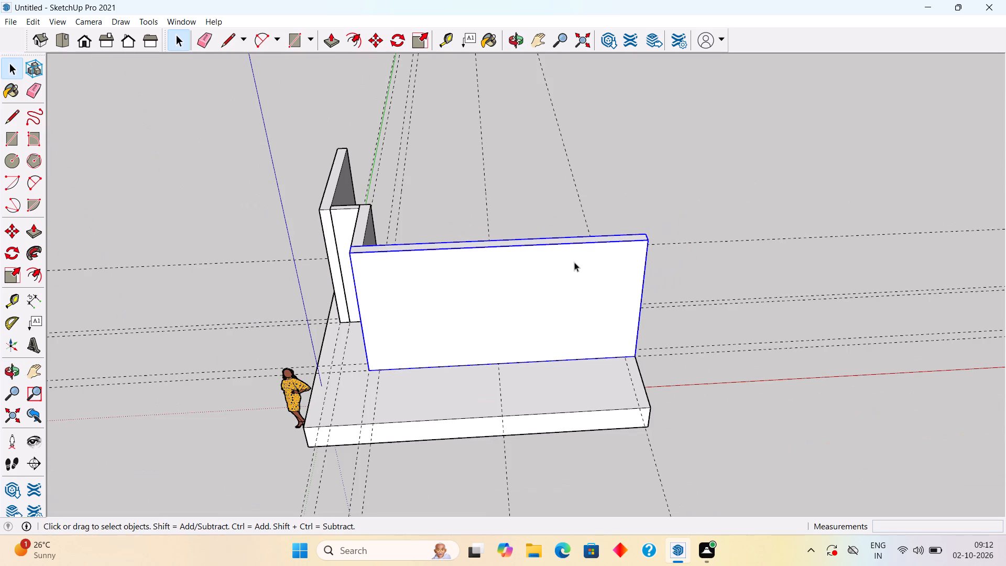
pyautogui.click(567, 198)
# Draw a 15' by 9" rectangle along the slab's open side edge, from the 19'3" wall's inner face to the slab corner.
pyautogui.moveTo(584, 244); pyautogui.dragTo(196, 377, button='middle')
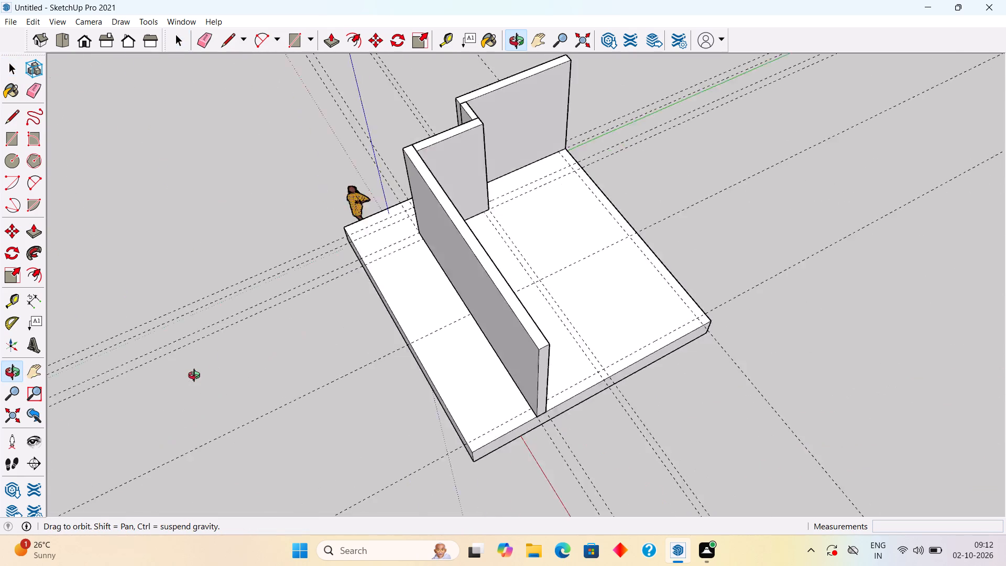
pyautogui.moveTo(196, 377); pyautogui.dragTo(192, 379, button='middle')
pyautogui.moveTo(485, 384); pyautogui.dragTo(358, 286, button='middle')
pyautogui.moveTo(474, 410); pyautogui.dragTo(435, 355, button='middle')
pyautogui.press('r')
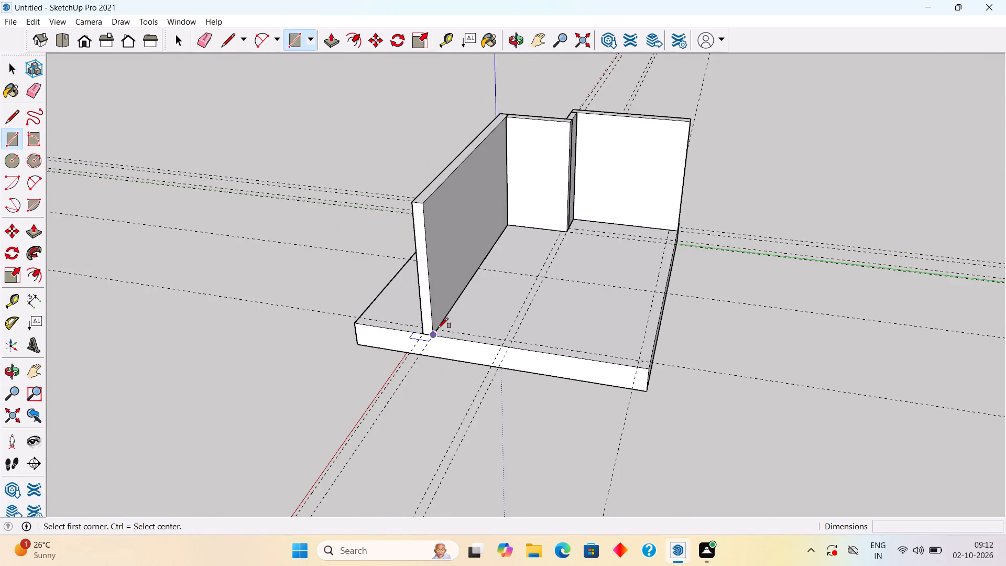
pyautogui.scroll(8, 439, 331)
pyautogui.click(434, 329)
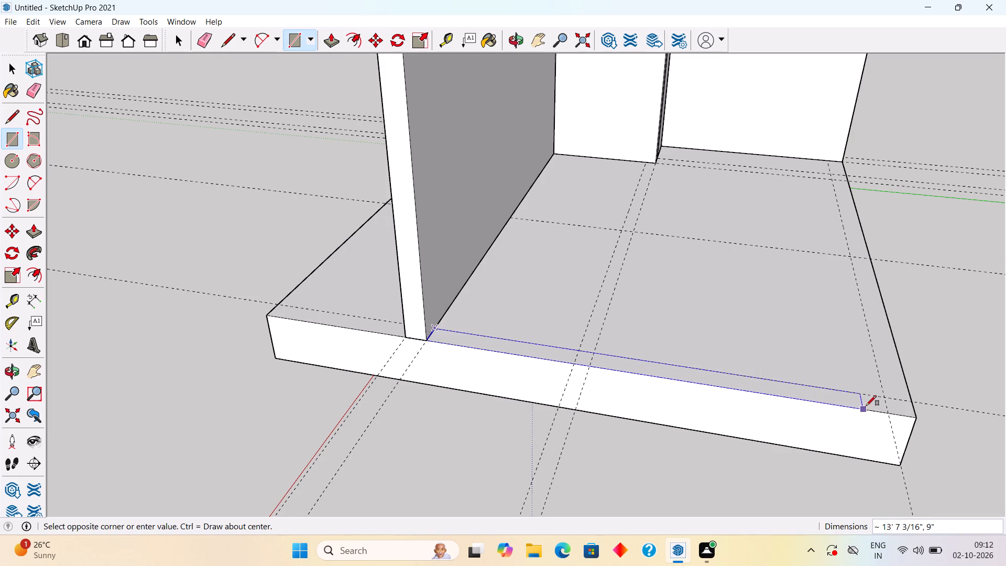
pyautogui.click(915, 416)
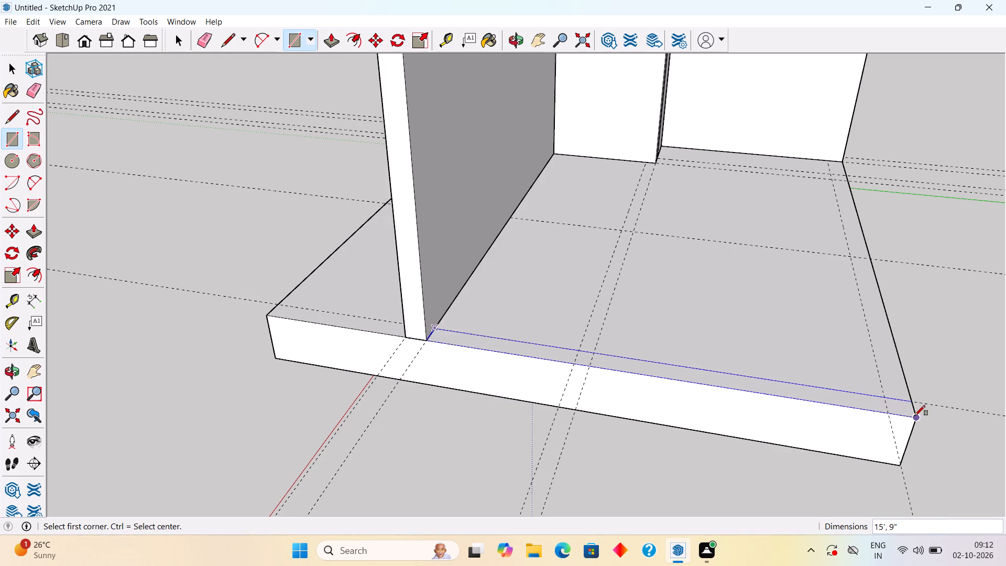
pyautogui.press('space')
# Push/Pull the 15' by 9" rectangle up 10'.
pyautogui.write('p')
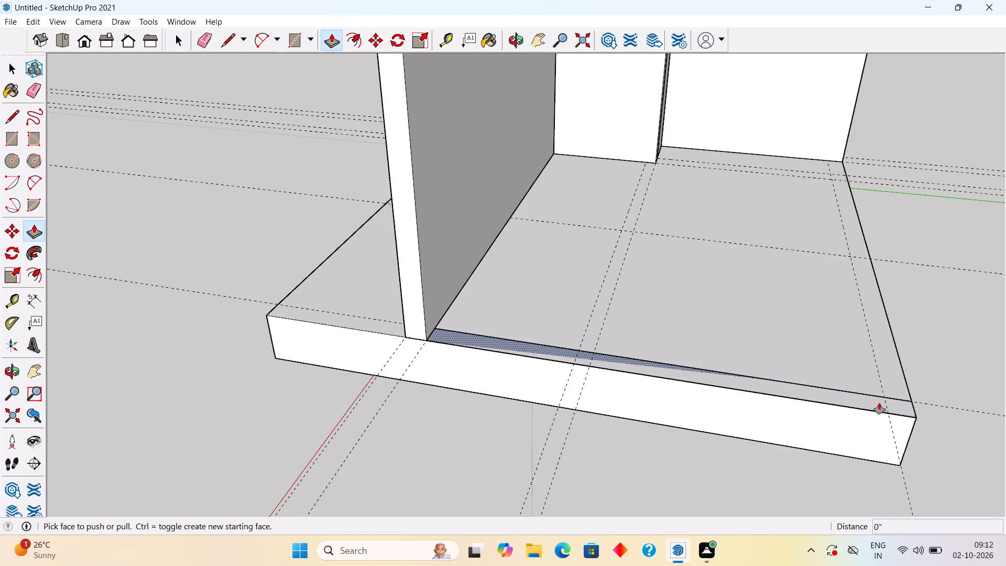
pyautogui.click(829, 390)
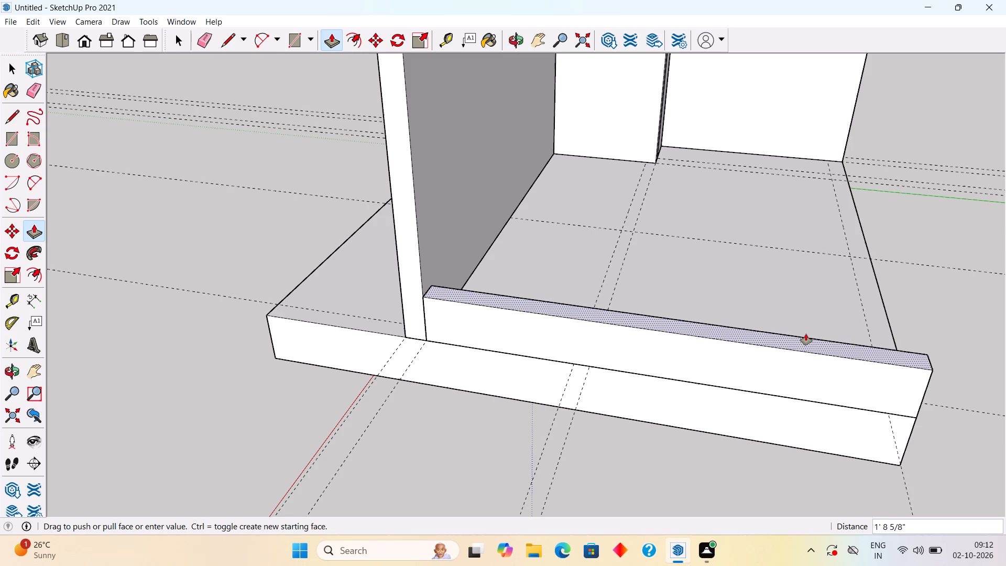
pyautogui.write("10'")
pyautogui.press('Return')
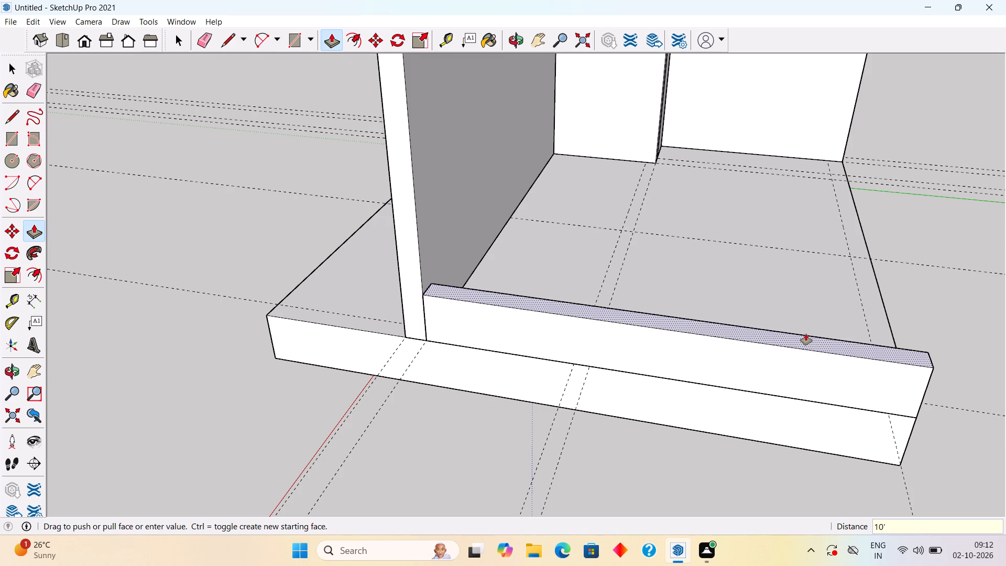
pyautogui.press('space')
# Select the whole 15'-long wall and make it a group.
pyautogui.tripleClick(806, 333)
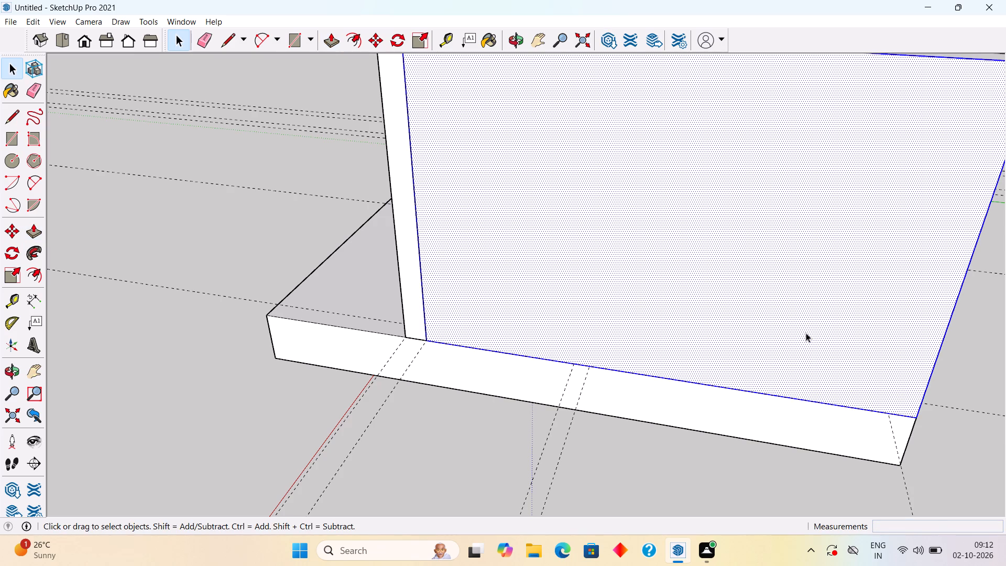
pyautogui.rightClick(804, 333)
pyautogui.click(847, 439)
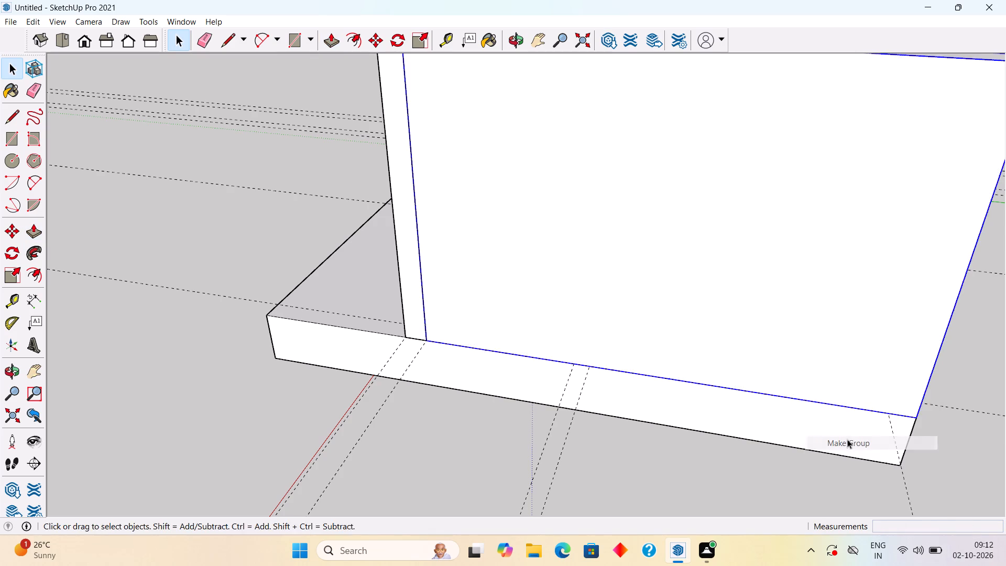
pyautogui.moveTo(986, 409); pyautogui.dragTo(736, 530, button='middle')
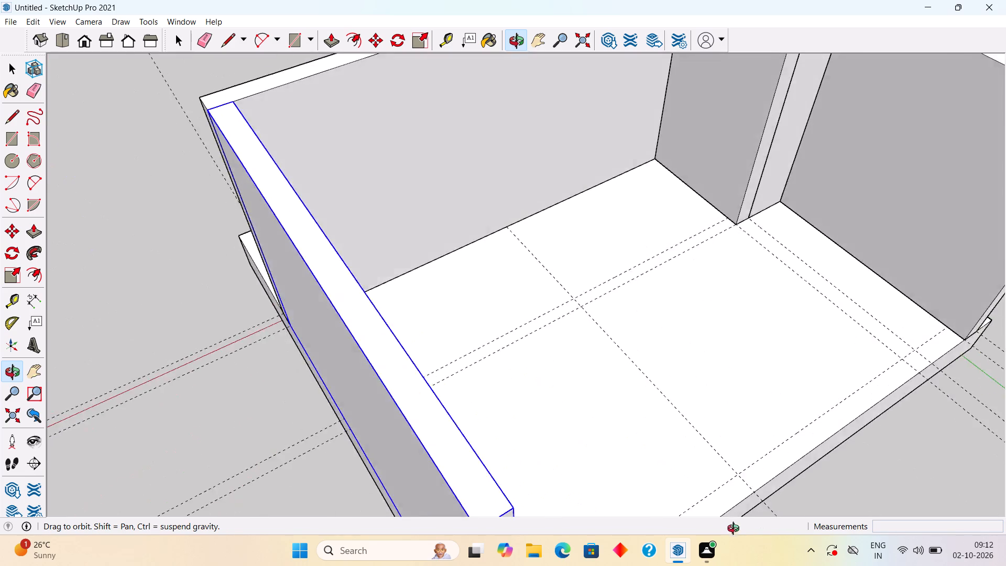
# Draw a 20'6" by 9" rectangle along the slab's remaining open edge, between the inner faces of the two side walls.
pyautogui.moveTo(736, 530); pyautogui.dragTo(445, 436, button='middle')
pyautogui.scroll(-8, 445, 436)
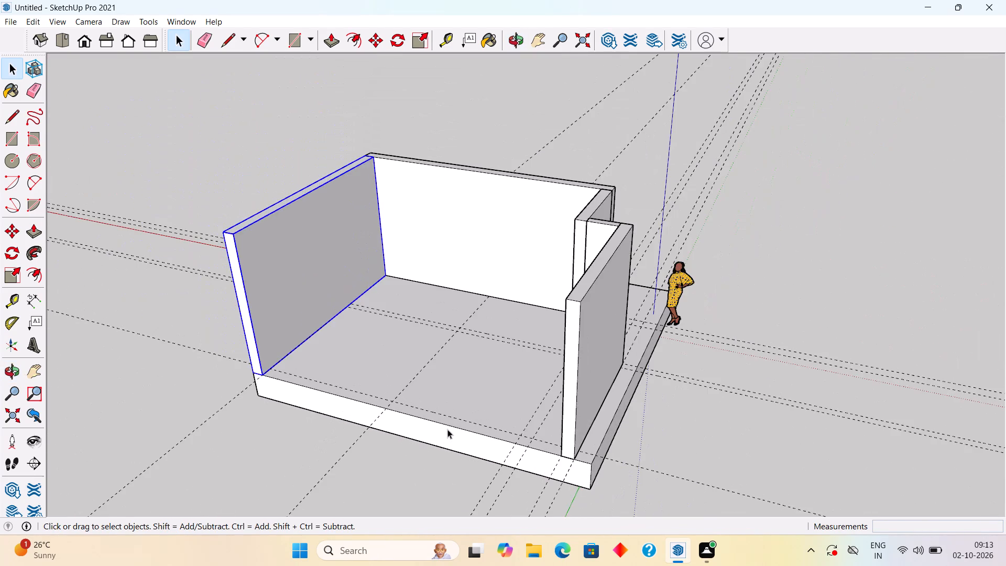
pyautogui.moveTo(454, 443); pyautogui.dragTo(582, 464, button='middle')
pyautogui.press('r')
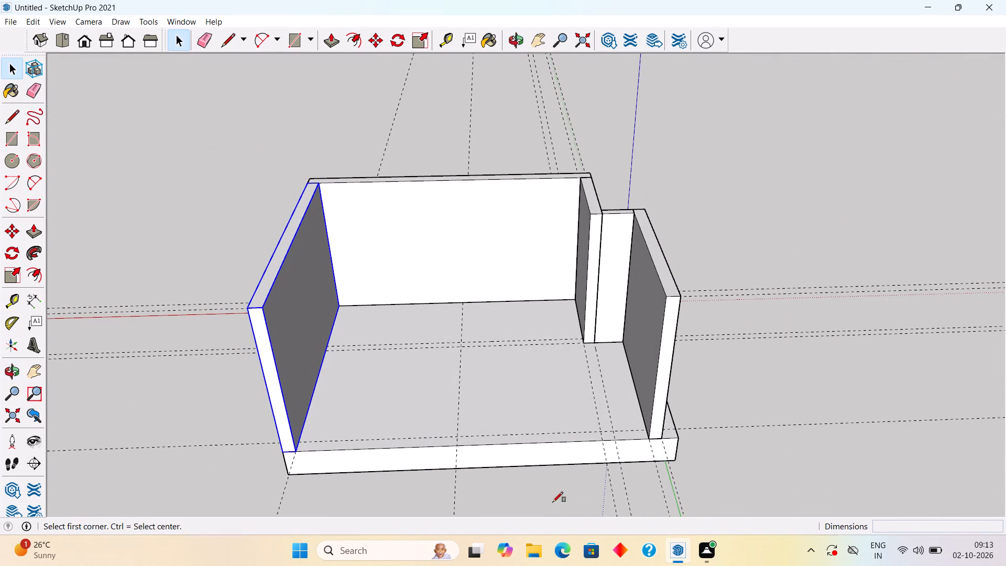
pyautogui.click(300, 441)
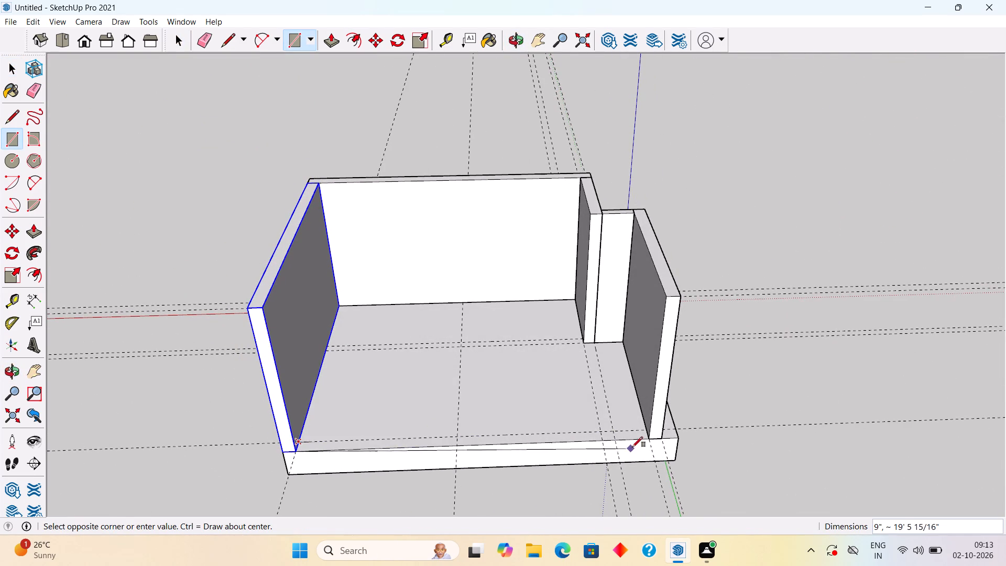
pyautogui.click(649, 438)
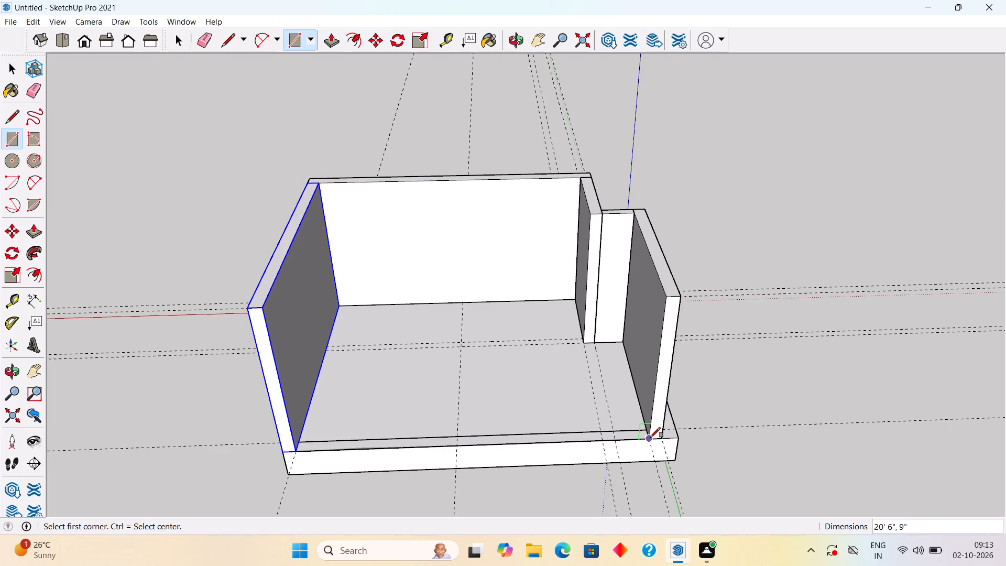
pyautogui.press('space')
# Push/Pull the 20'6" by 9" rectangle up 10'.
pyautogui.press('p')
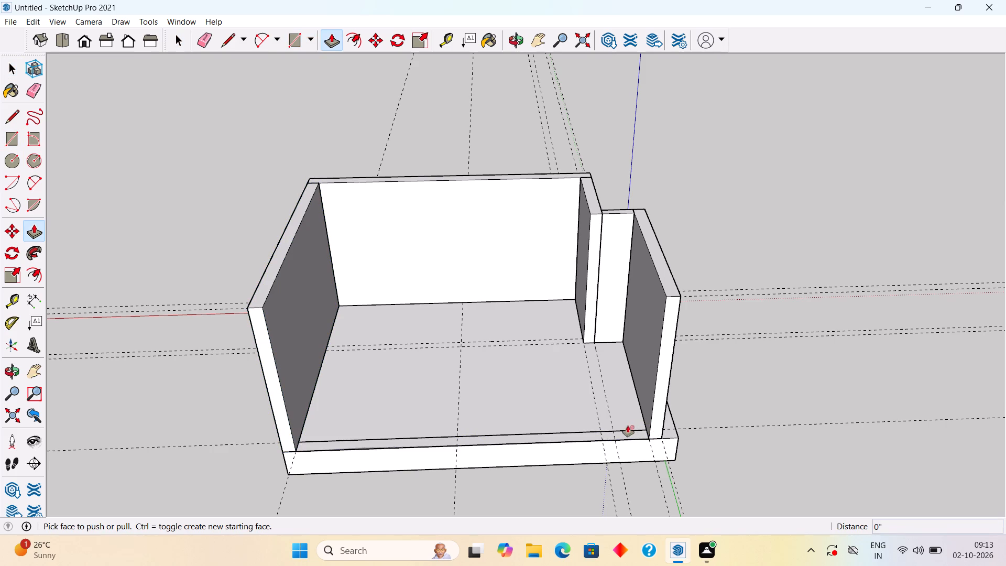
pyautogui.scroll(7, 632, 437)
pyautogui.click(630, 434)
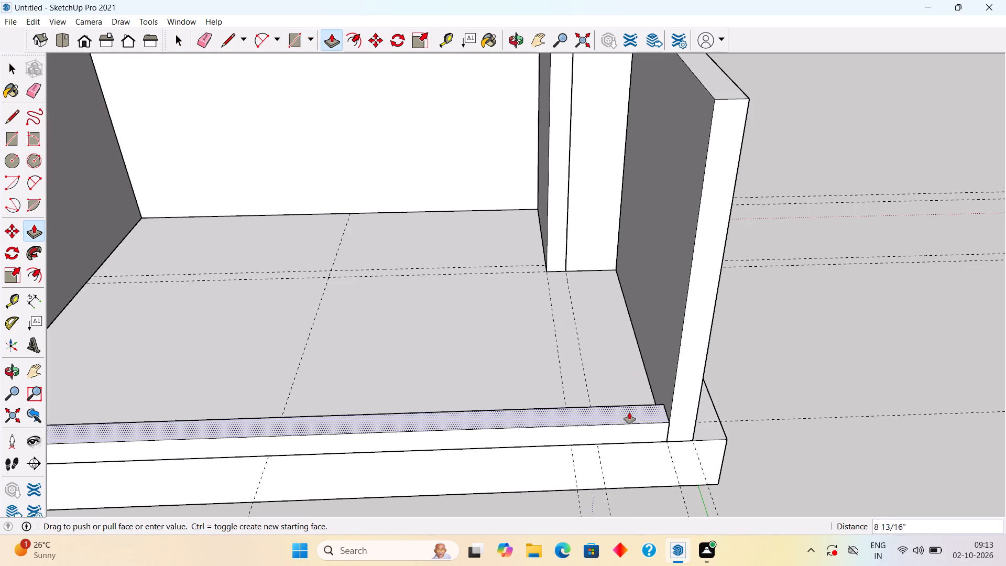
pyautogui.write("10'")
pyautogui.press('Return')
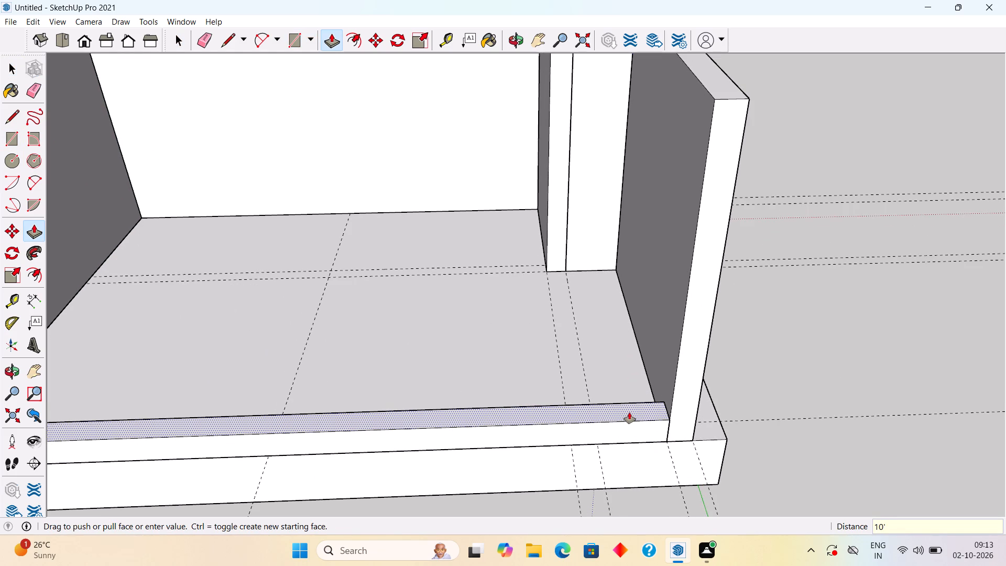
# Select the whole 20'6"-long wall and make it a group.
pyautogui.press('space')
pyautogui.tripleClick(629, 412)
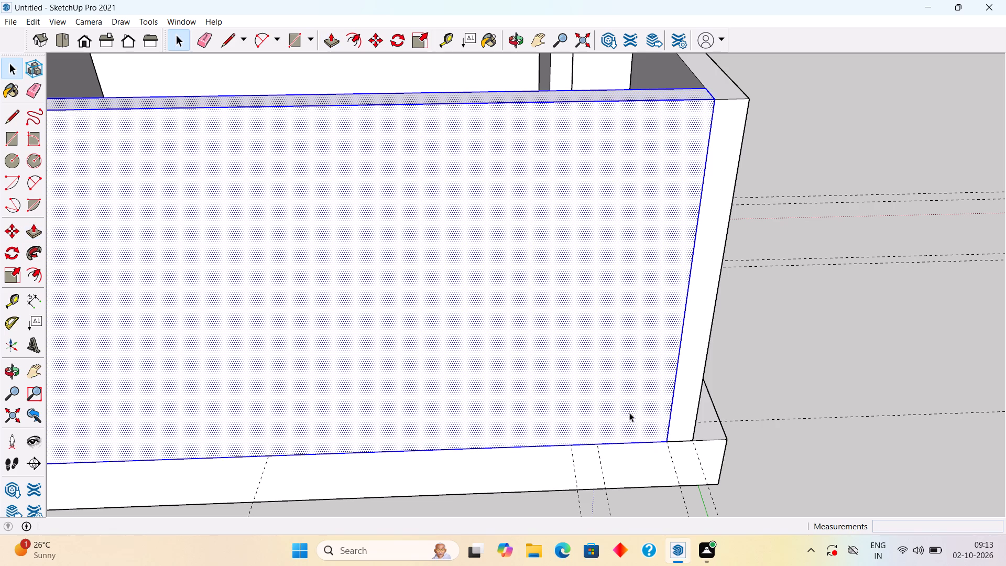
pyautogui.rightClick(629, 412)
pyautogui.click(685, 326)
pyautogui.scroll(-8, 646, 350)
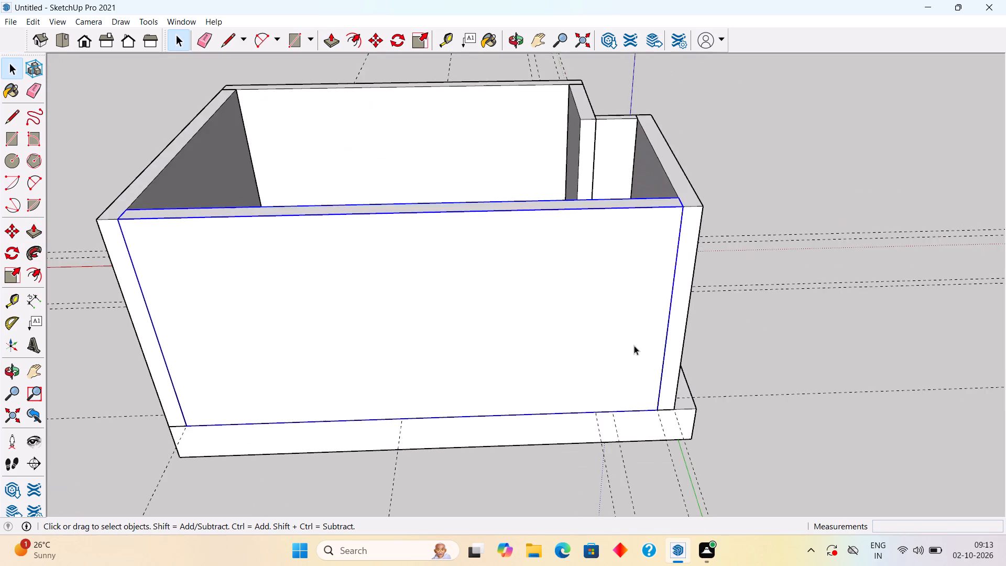
# Clear the selection and examine the walled room, its recessed corner and the exposed slab strip from all sides.
pyautogui.scroll(-3, 634, 345)
pyautogui.moveTo(594, 376); pyautogui.dragTo(794, 402, button='middle')
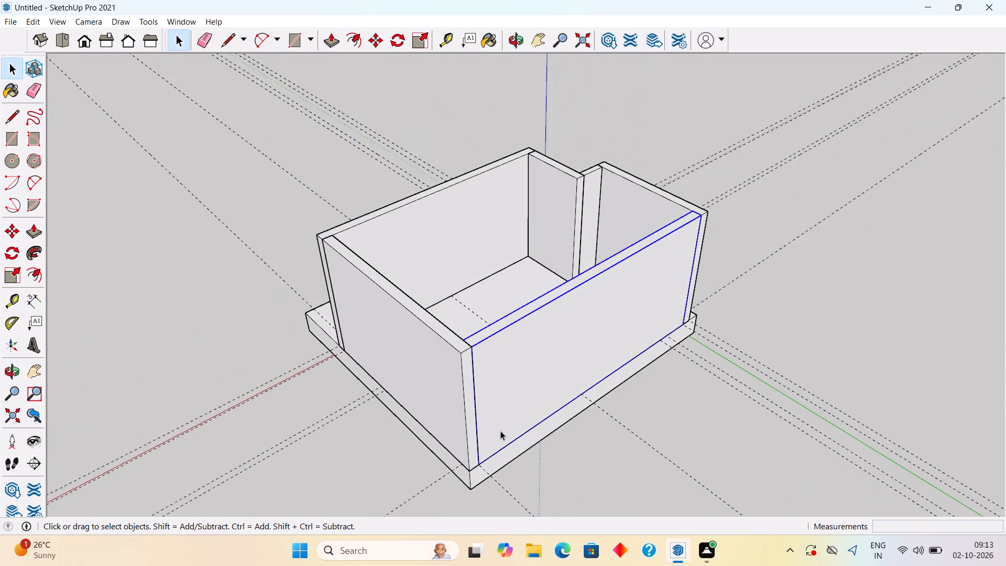
pyautogui.moveTo(500, 430); pyautogui.dragTo(833, 421, button='middle')
pyautogui.moveTo(329, 355); pyautogui.dragTo(679, 244, button='middle')
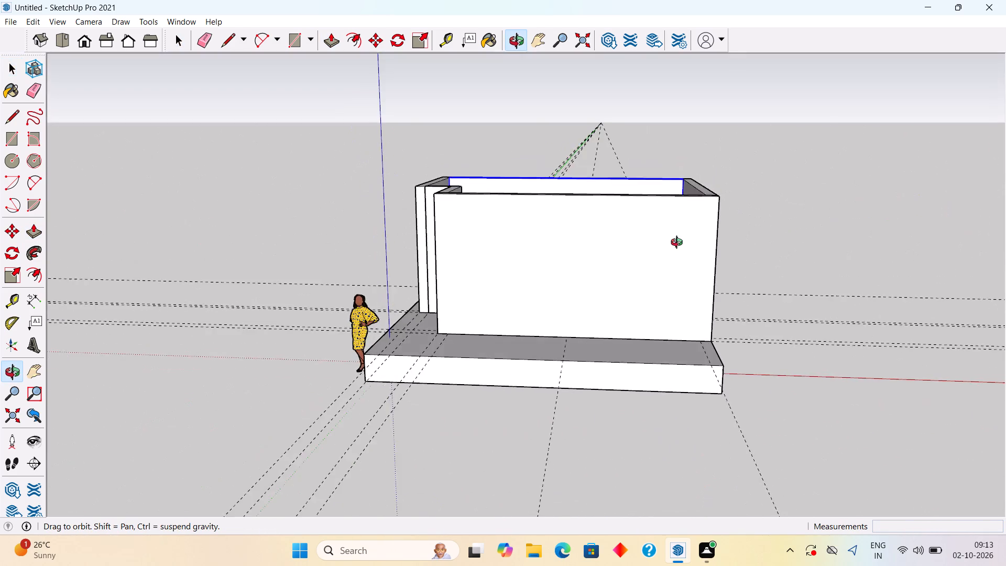
pyautogui.moveTo(679, 244); pyautogui.dragTo(681, 283, button='middle')
pyautogui.click(753, 246)
pyautogui.moveTo(628, 375); pyautogui.dragTo(651, 315, button='middle')
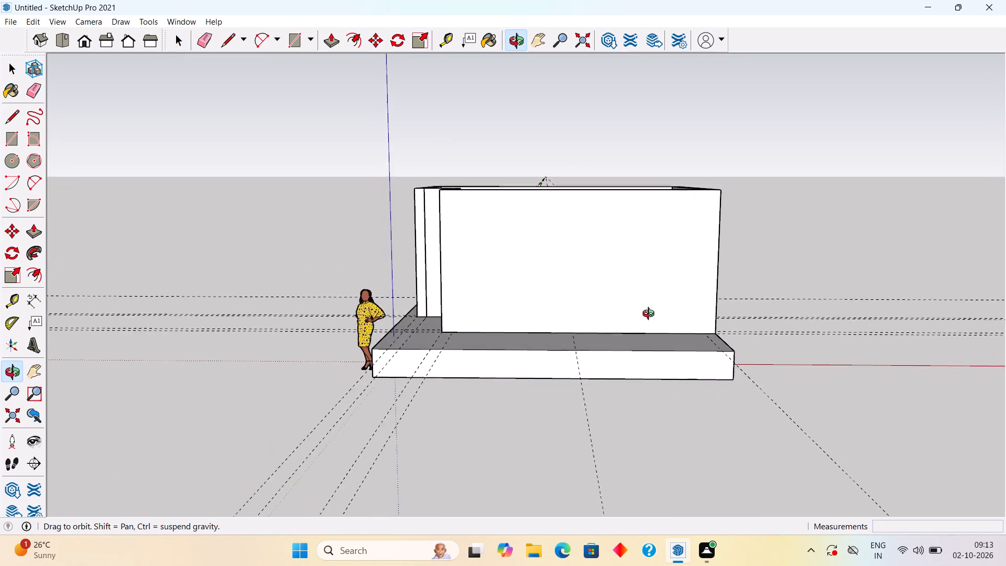
pyautogui.moveTo(651, 315); pyautogui.dragTo(630, 461, button='middle')
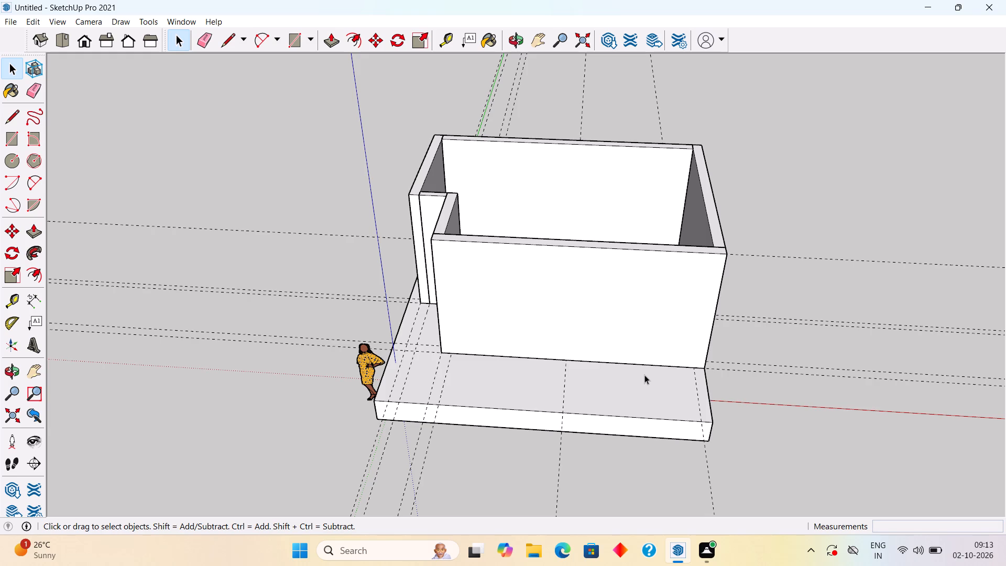
pyautogui.scroll(5, 594, 363)
pyautogui.moveTo(541, 439); pyautogui.dragTo(646, 356, button='middle')
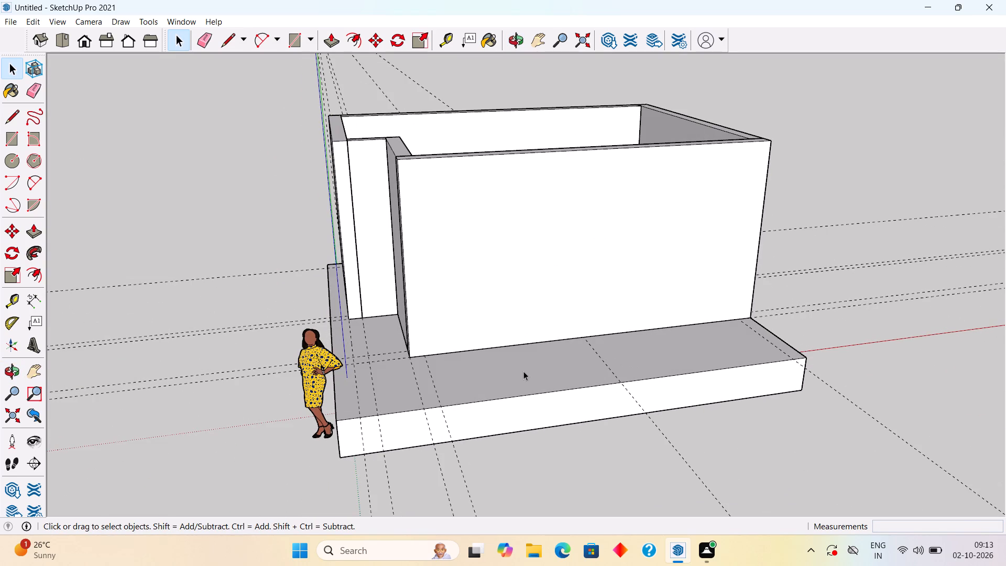
pyautogui.moveTo(523, 371); pyautogui.dragTo(478, 396, button='middle')
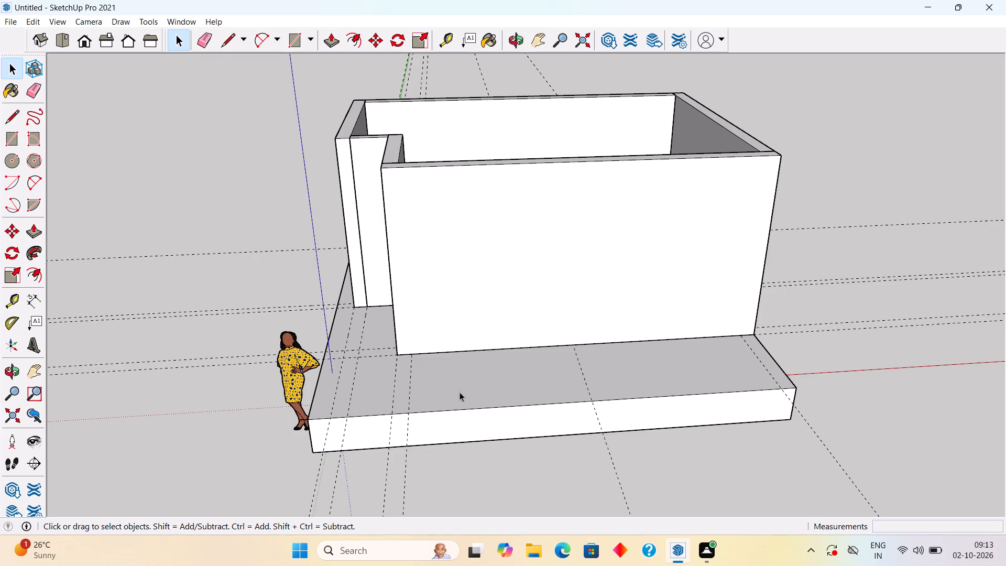
pyautogui.scroll(2, 460, 392)
pyautogui.scroll(-2, 466, 308)
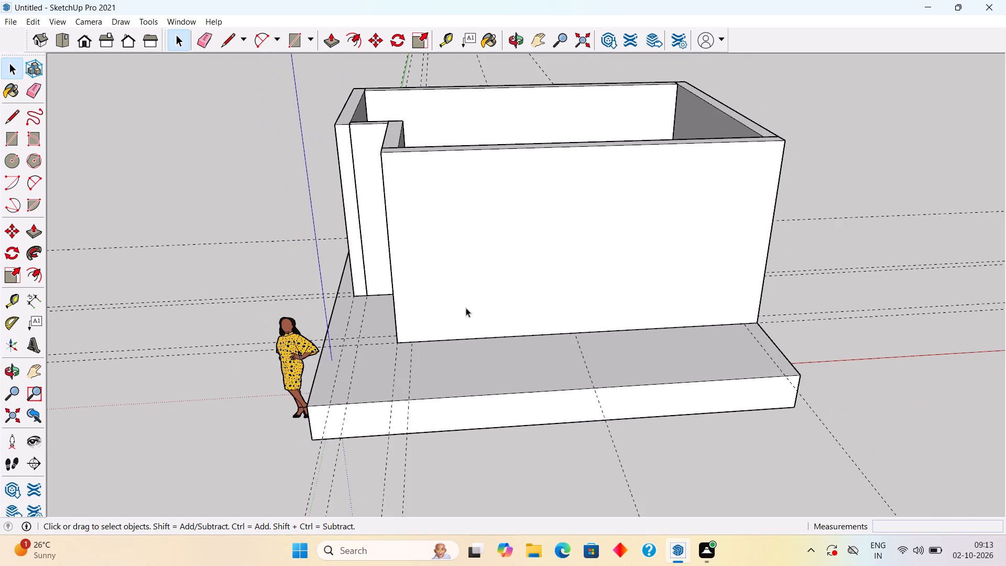
pyautogui.scroll(-3, 466, 308)
pyautogui.moveTo(473, 311); pyautogui.dragTo(583, 292, button='middle')
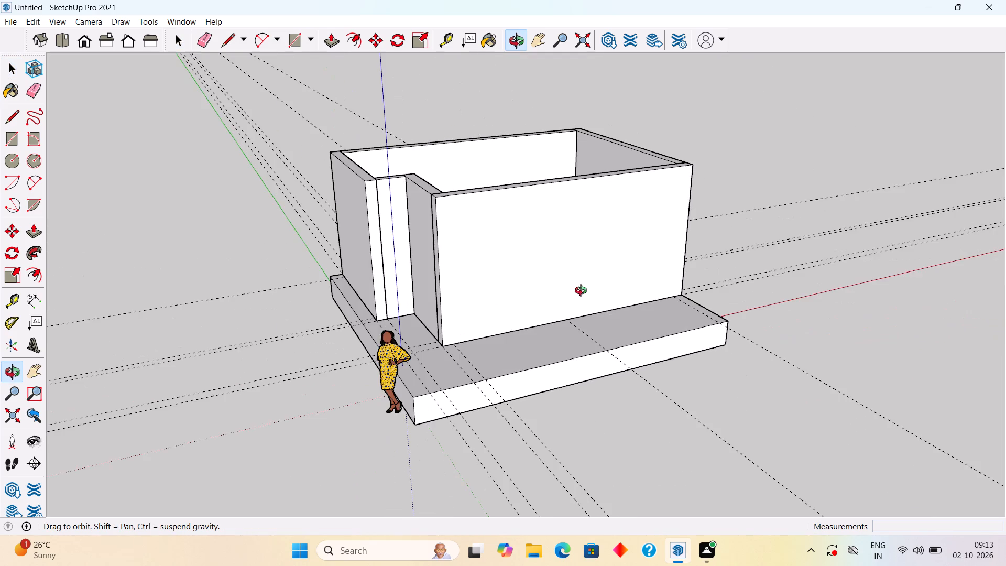
pyautogui.moveTo(583, 292); pyautogui.dragTo(581, 340, button='middle')
pyautogui.moveTo(364, 260); pyautogui.dragTo(366, 262, button='middle')
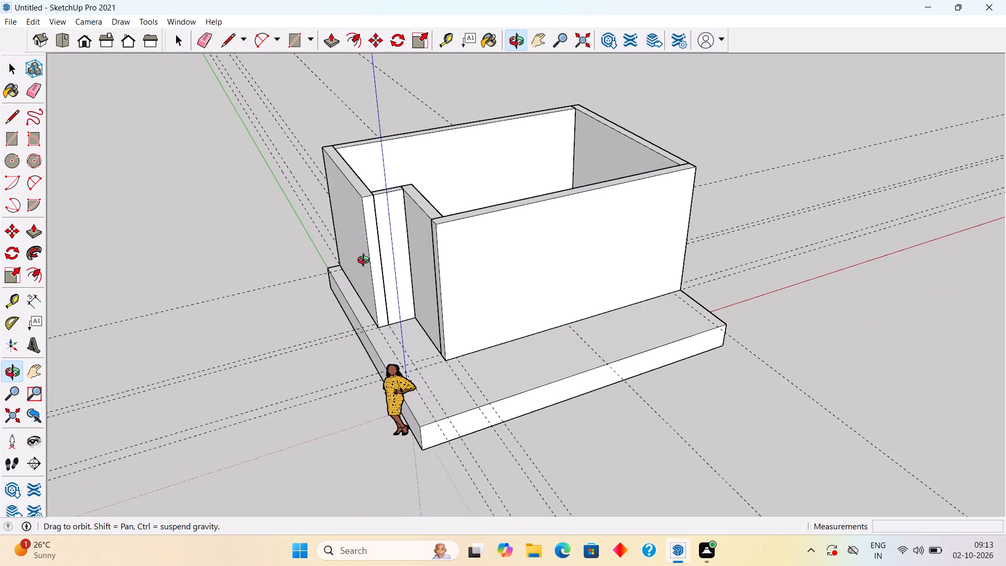
pyautogui.moveTo(366, 262); pyautogui.dragTo(398, 396, button='middle')
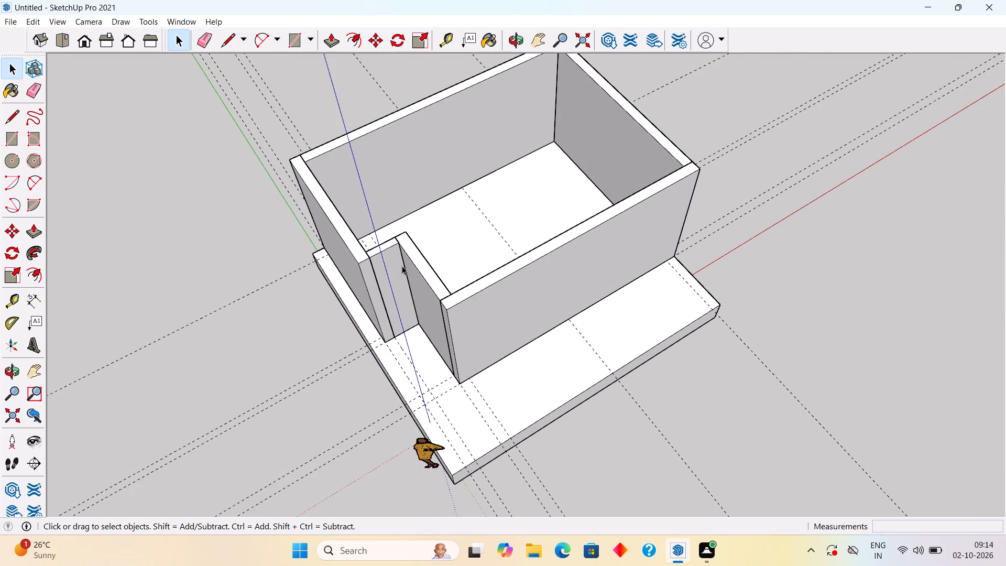
# Delete the grouped outer wall opposite the 15' wall, between the 20'6" wall and the recessed corner's short return wall.
pyautogui.scroll(-2, 370, 259)
pyautogui.moveTo(349, 271); pyautogui.dragTo(490, 383, button='middle')
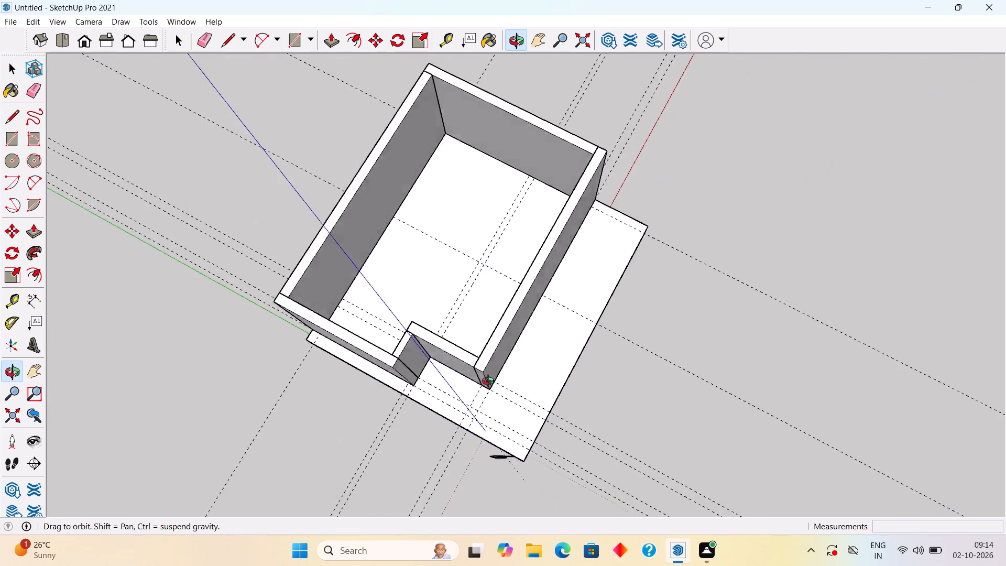
pyautogui.moveTo(490, 383); pyautogui.dragTo(490, 440, button='middle')
pyautogui.moveTo(462, 377); pyautogui.dragTo(503, 266, button='middle')
pyautogui.click(359, 374)
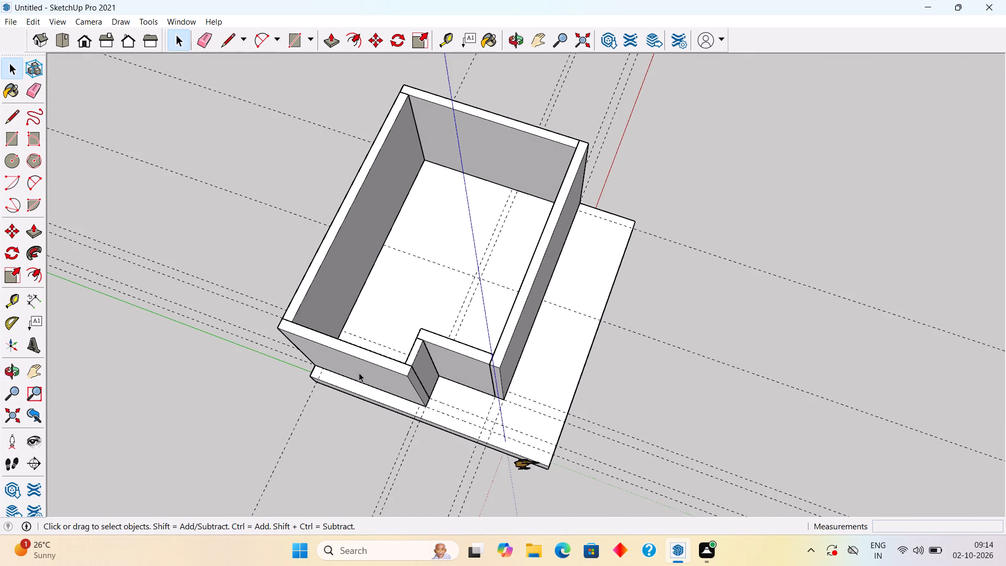
pyautogui.press('Delete')
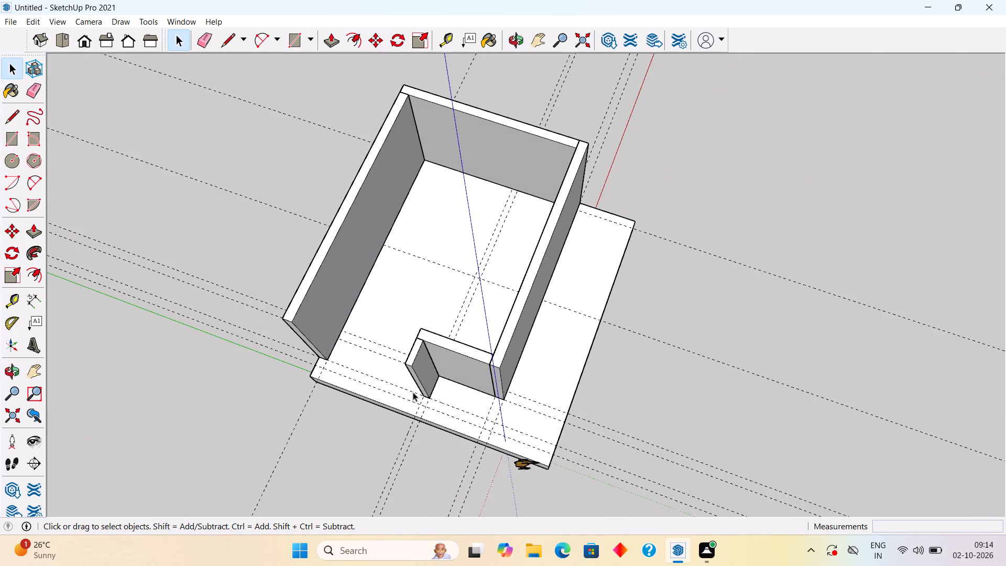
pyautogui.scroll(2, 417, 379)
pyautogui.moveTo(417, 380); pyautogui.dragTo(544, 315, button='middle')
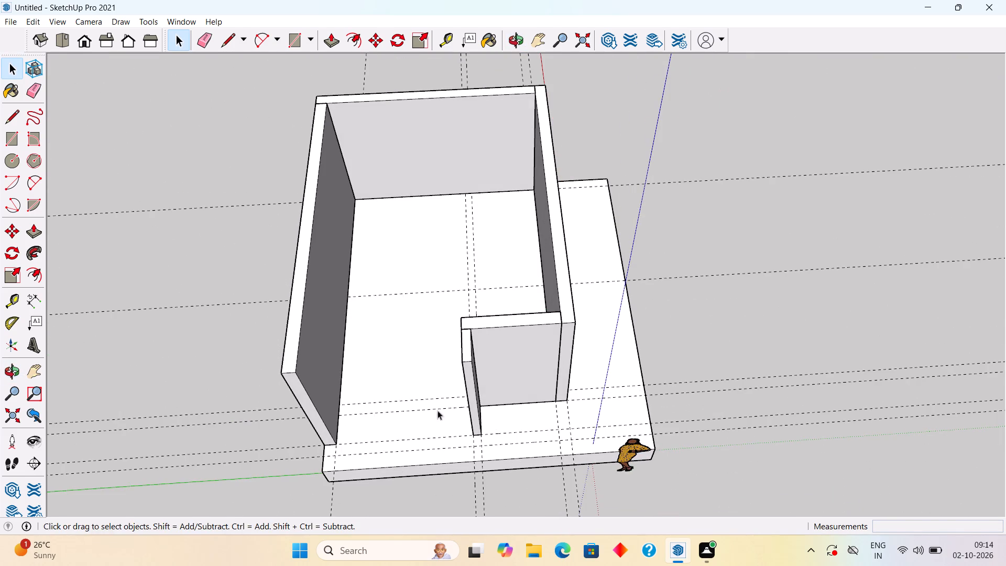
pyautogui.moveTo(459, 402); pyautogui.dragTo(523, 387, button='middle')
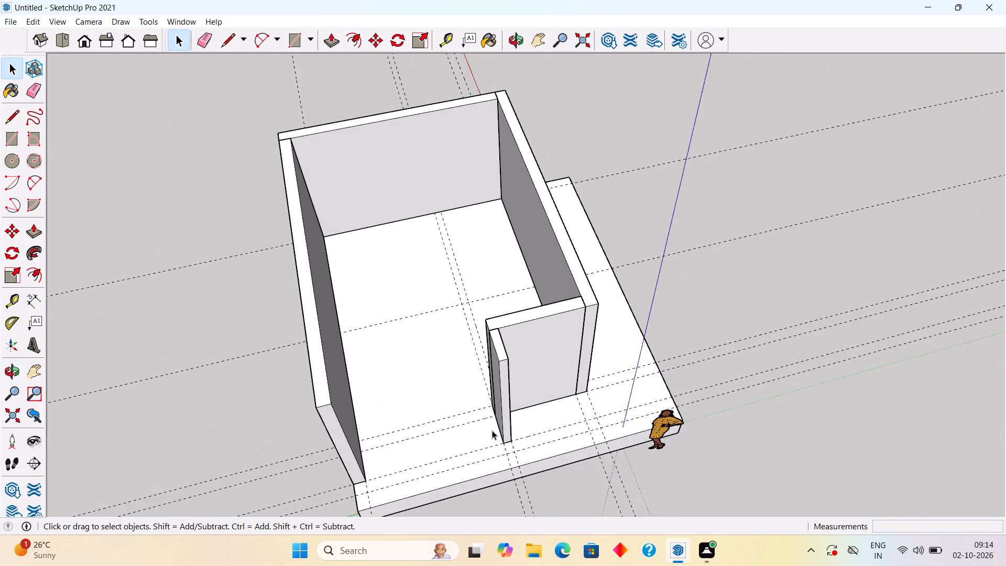
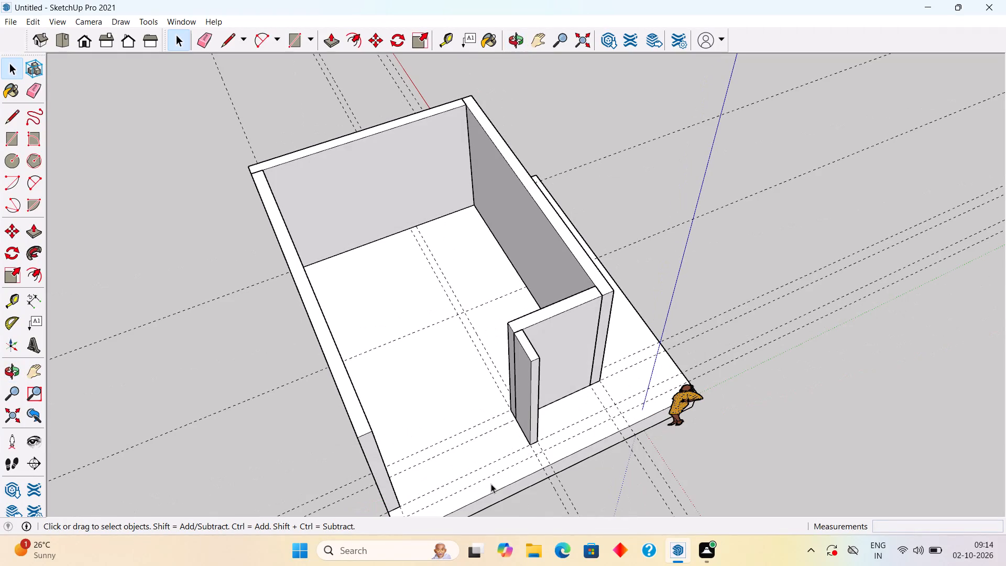
# Place a guide 9" inside the outermost guide that meets the short return wall's outer end.
pyautogui.moveTo(441, 462); pyautogui.dragTo(433, 452, button='middle')
pyautogui.press('t')
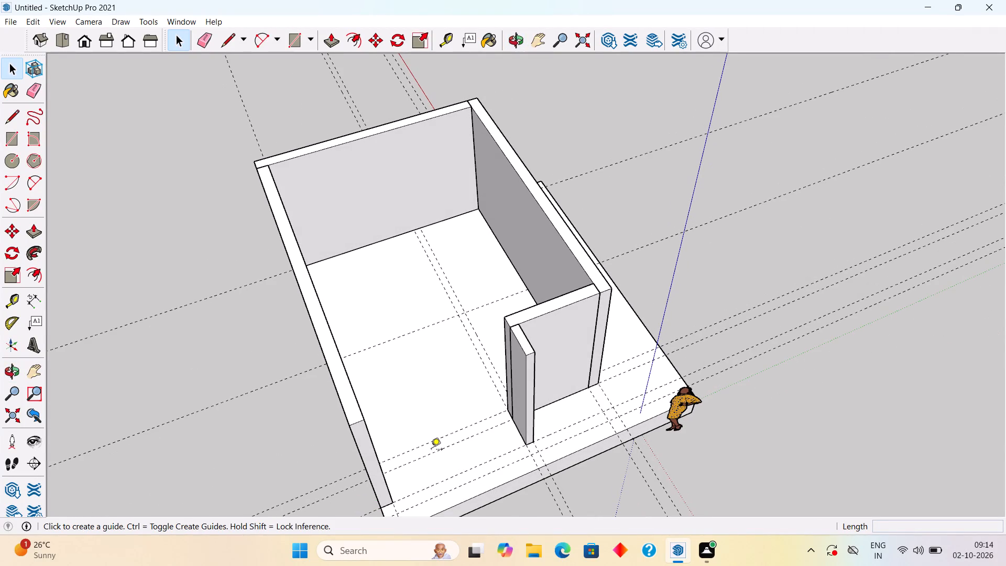
pyautogui.click(453, 476)
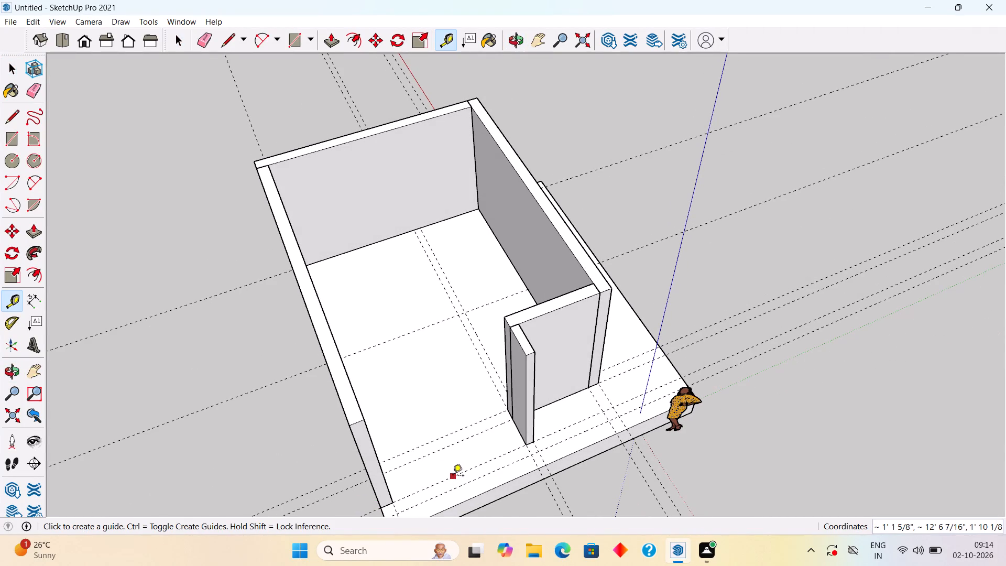
pyautogui.write('9"')
pyautogui.press('Return')
pyautogui.press('space')
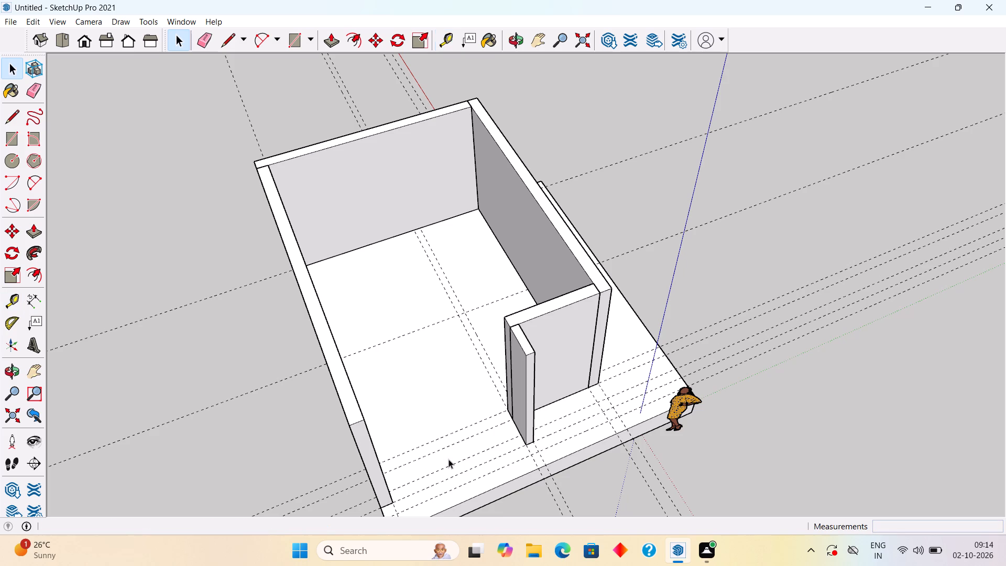
# Draw an 8'9" by 9" rectangle on the slab along the guides, closing the gap from the 20'6" wall to the short return wall.
pyautogui.moveTo(368, 473); pyautogui.dragTo(322, 473, button='middle')
pyautogui.press('r')
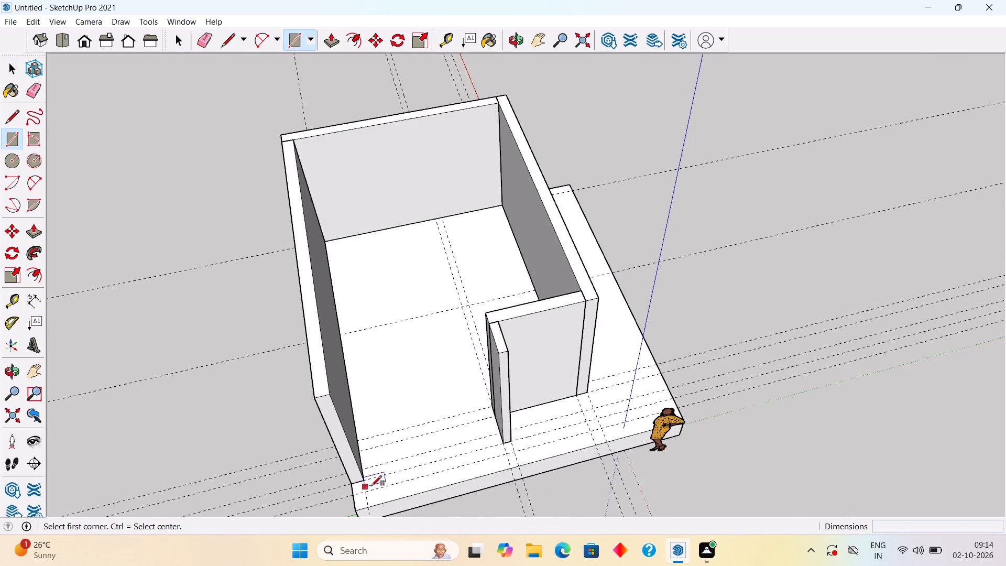
pyautogui.scroll(4, 365, 469)
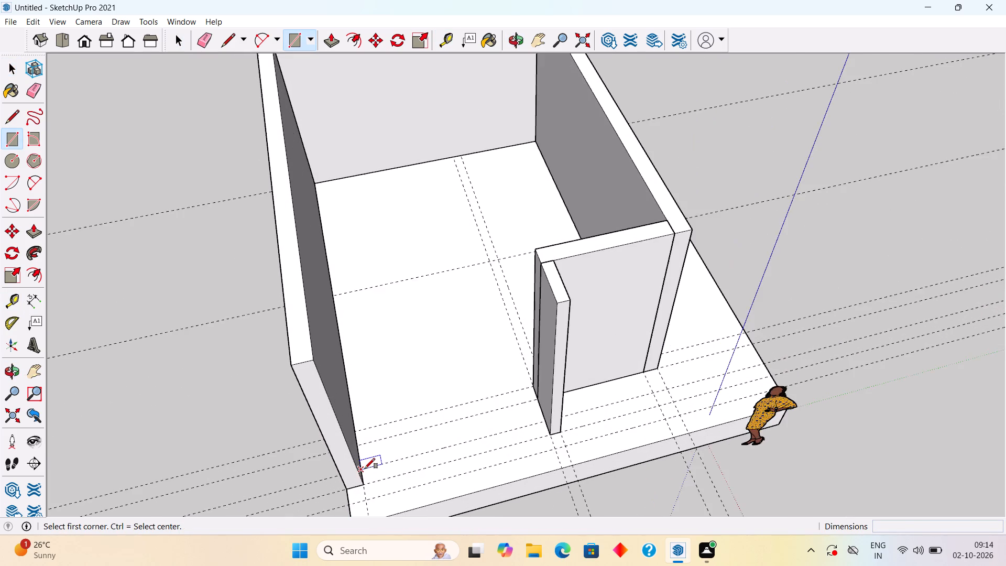
pyautogui.click(365, 469)
pyautogui.press('space')
pyautogui.write('r')
pyautogui.click(361, 468)
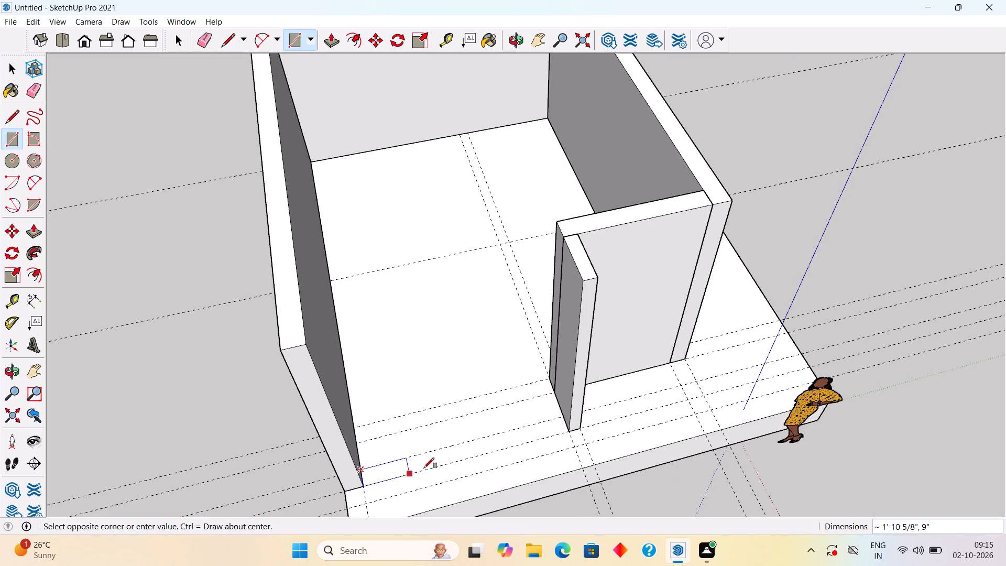
pyautogui.click(567, 432)
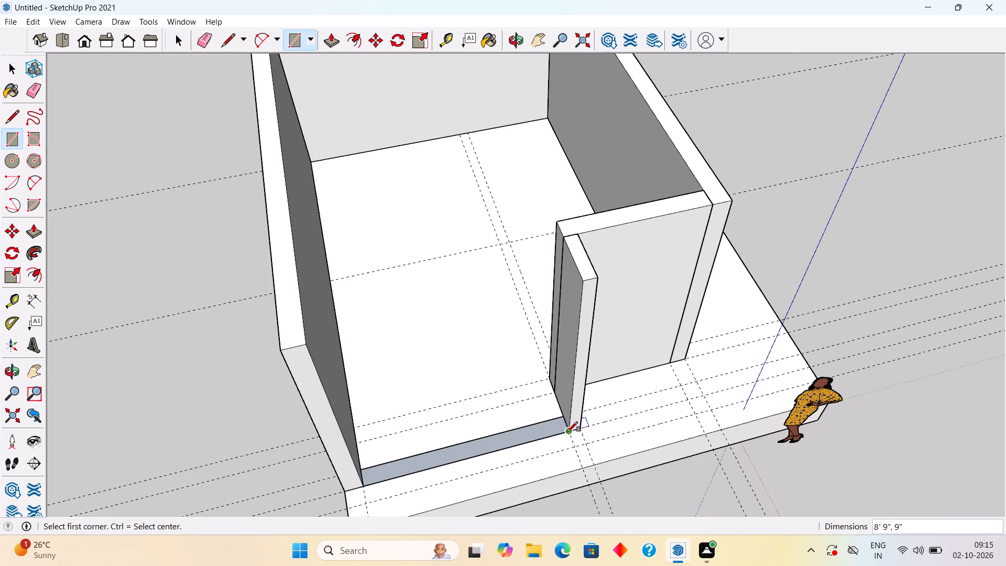
pyautogui.press('space')
# Push/Pull the 8'9" by 9" rectangle up 10'.
pyautogui.press('p')
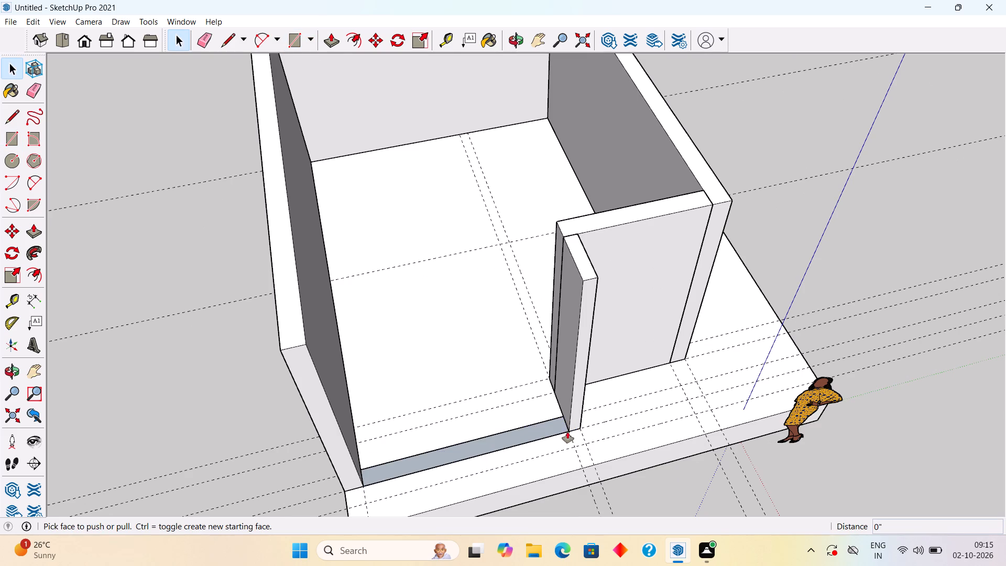
pyautogui.click(546, 423)
pyautogui.write("10'")
pyautogui.press('Return')
pyautogui.press('space')
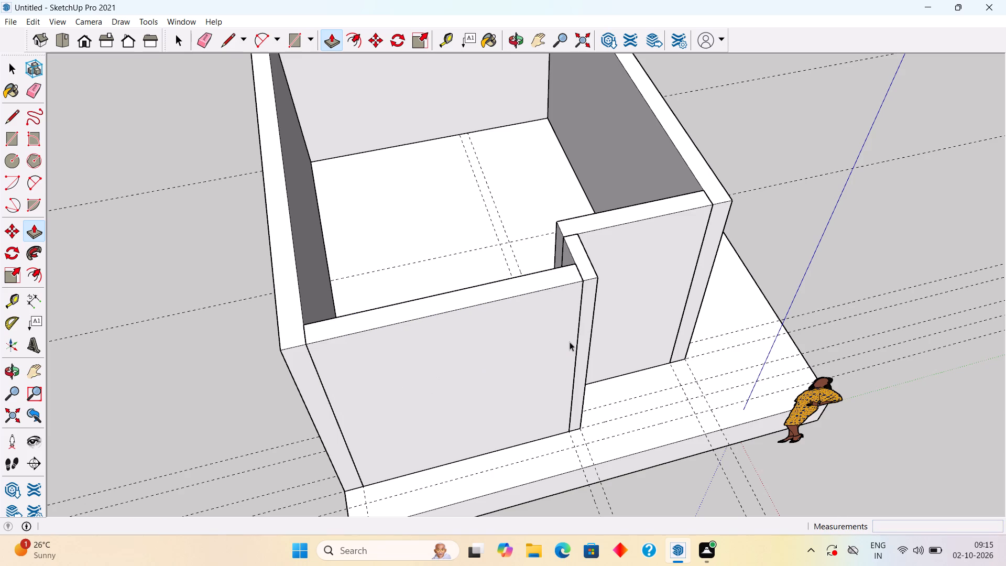
# Select the whole new 8'9"-long wall, make it a group and clear the selection.
pyautogui.tripleClick(548, 328)
pyautogui.rightClick(548, 328)
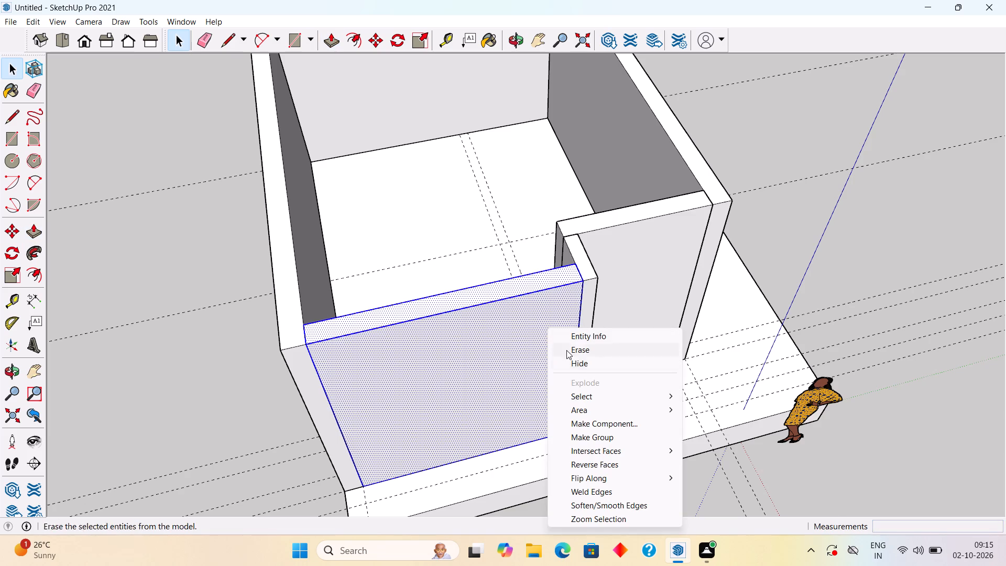
pyautogui.click(587, 434)
pyautogui.moveTo(565, 413); pyautogui.dragTo(256, 206, button='middle')
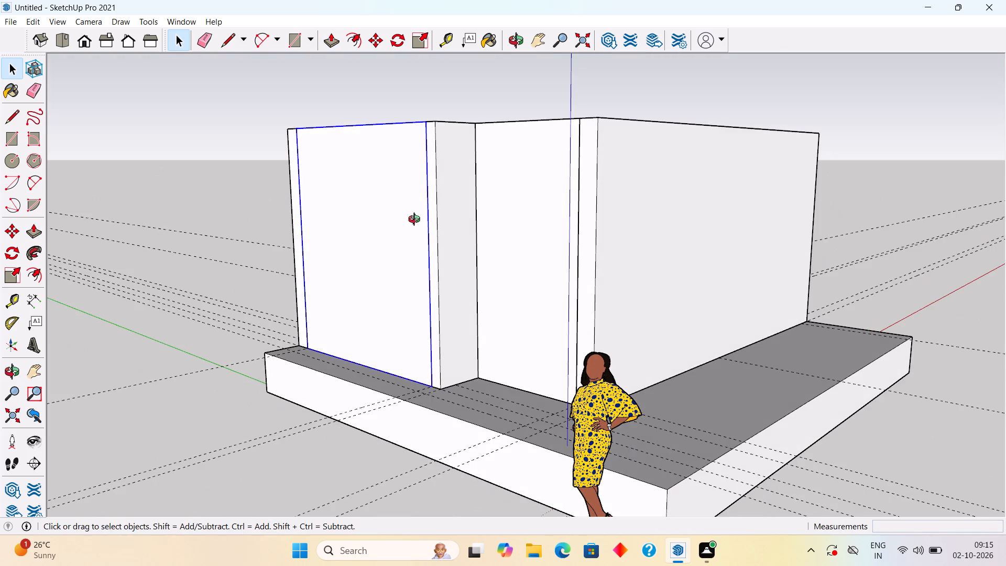
pyautogui.moveTo(417, 221); pyautogui.dragTo(200, 255, button='middle')
pyautogui.scroll(-7, 445, 314)
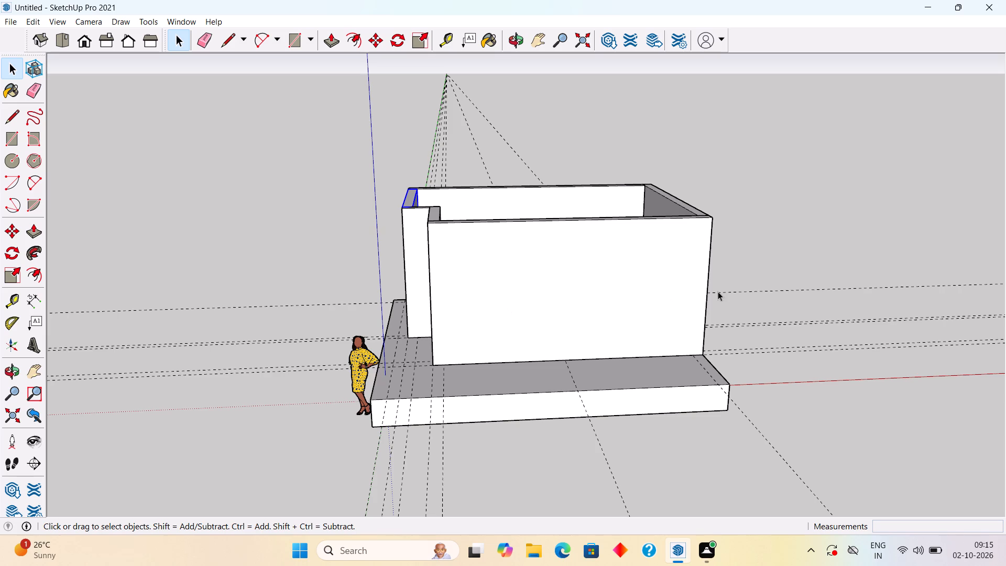
pyautogui.click(734, 269)
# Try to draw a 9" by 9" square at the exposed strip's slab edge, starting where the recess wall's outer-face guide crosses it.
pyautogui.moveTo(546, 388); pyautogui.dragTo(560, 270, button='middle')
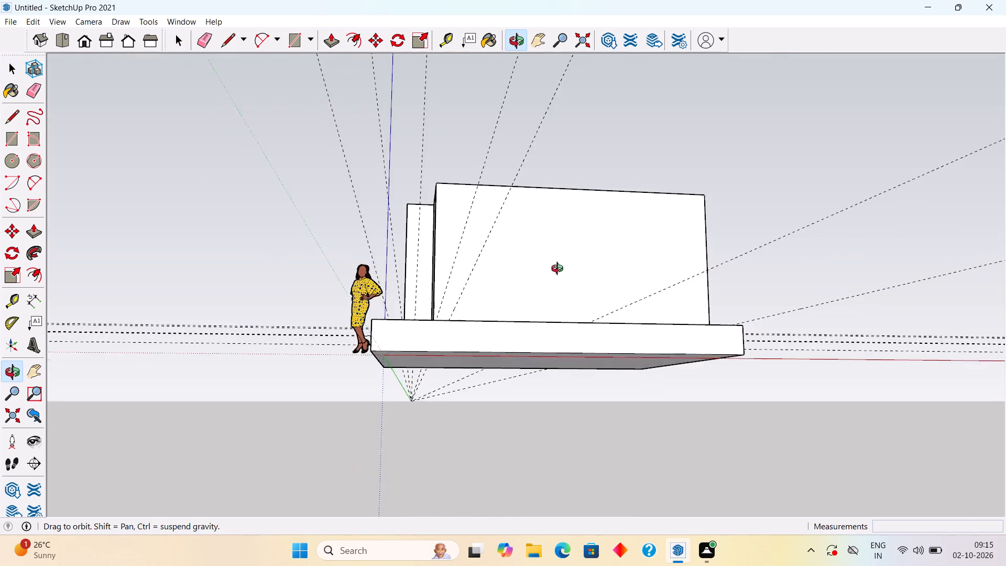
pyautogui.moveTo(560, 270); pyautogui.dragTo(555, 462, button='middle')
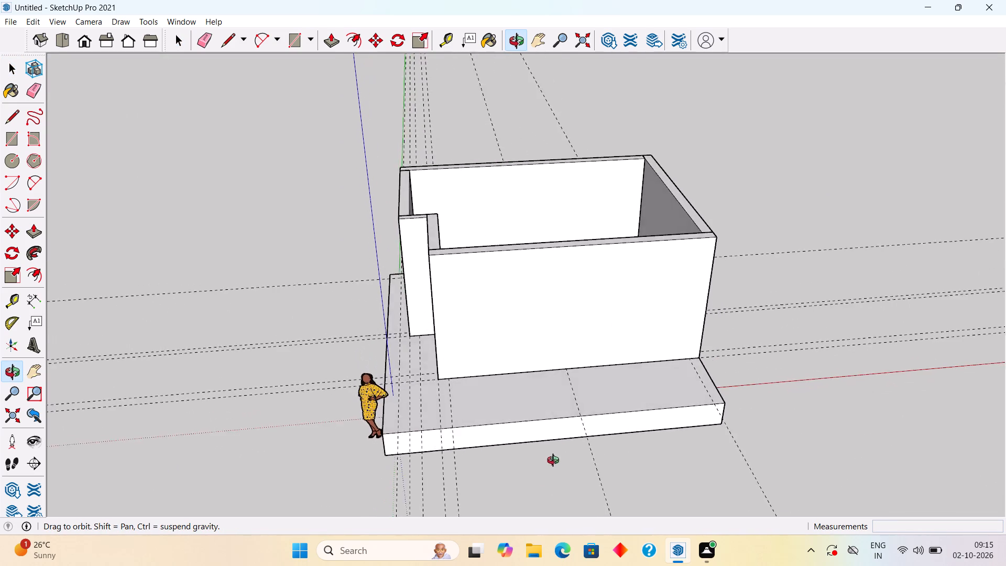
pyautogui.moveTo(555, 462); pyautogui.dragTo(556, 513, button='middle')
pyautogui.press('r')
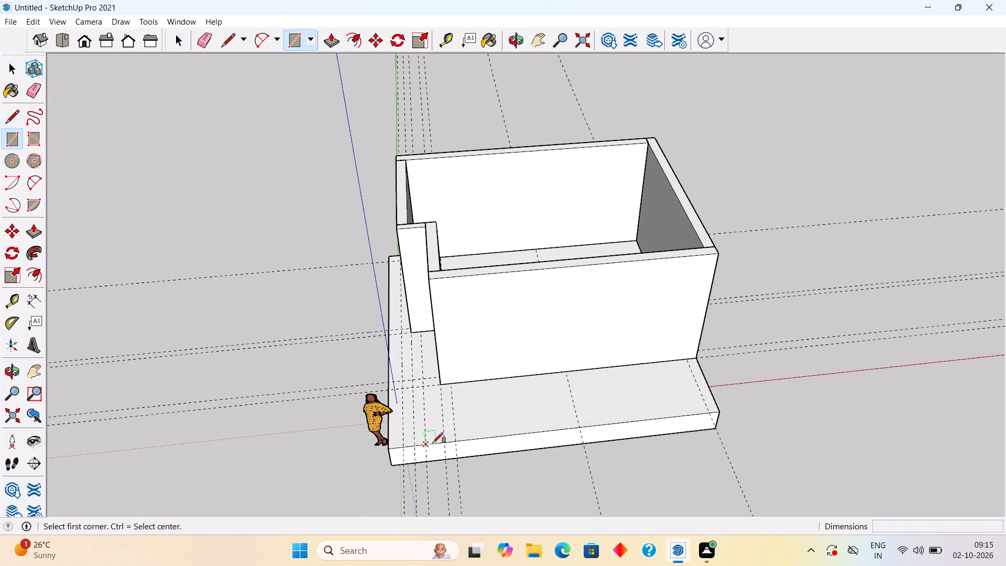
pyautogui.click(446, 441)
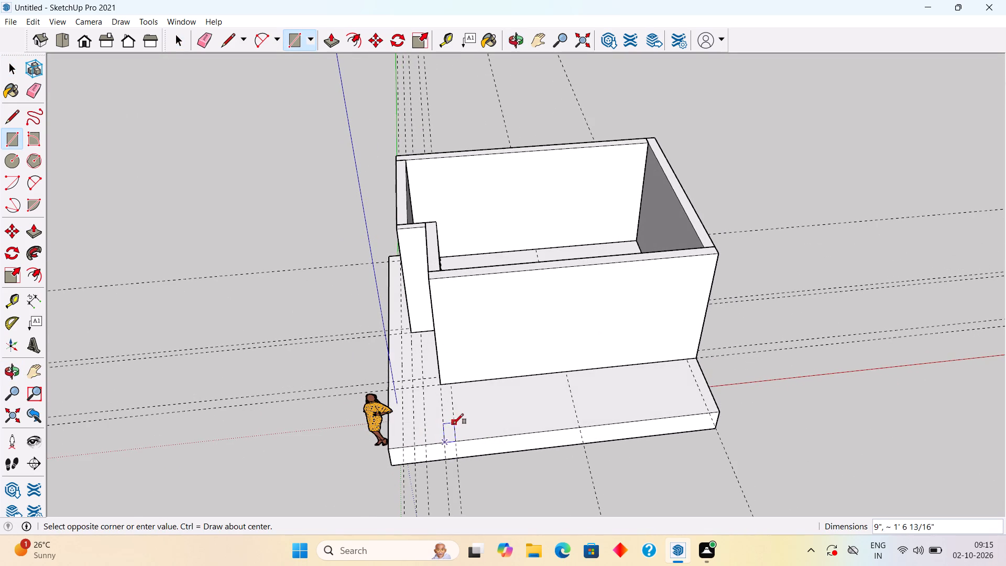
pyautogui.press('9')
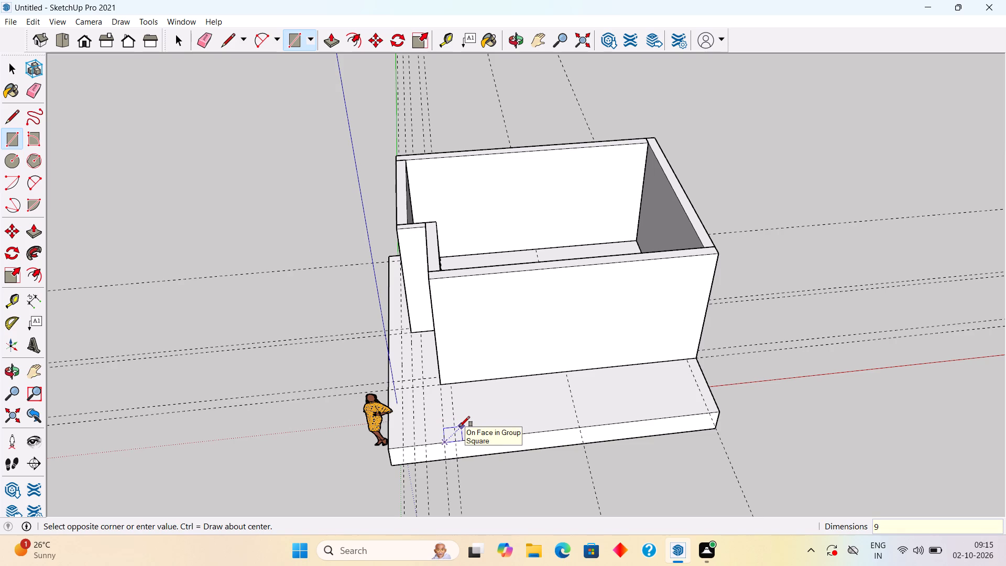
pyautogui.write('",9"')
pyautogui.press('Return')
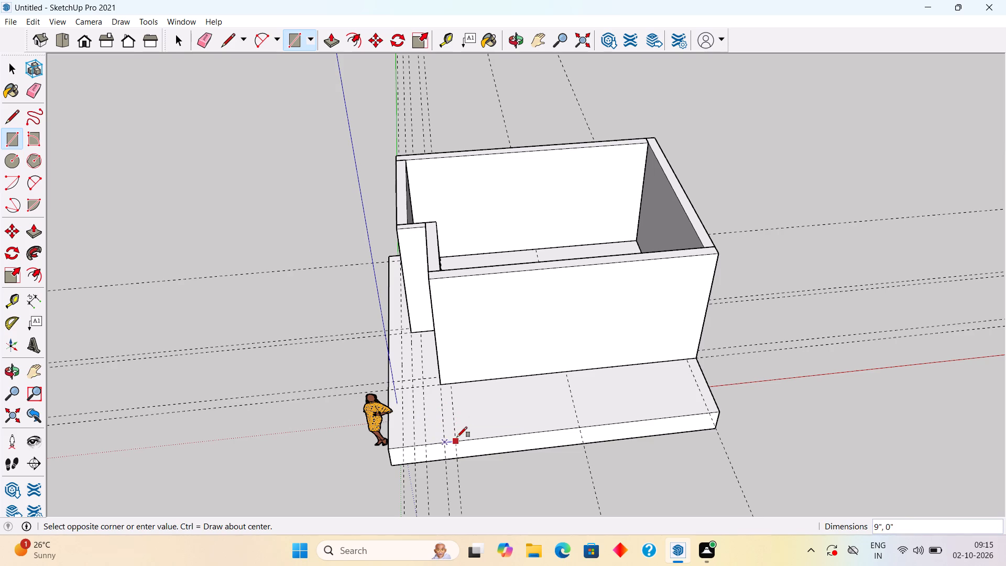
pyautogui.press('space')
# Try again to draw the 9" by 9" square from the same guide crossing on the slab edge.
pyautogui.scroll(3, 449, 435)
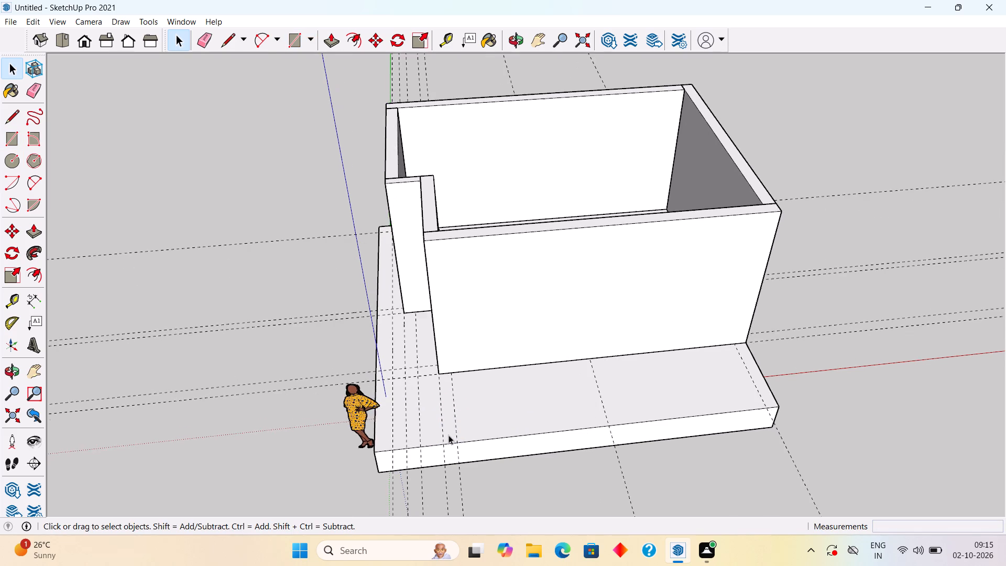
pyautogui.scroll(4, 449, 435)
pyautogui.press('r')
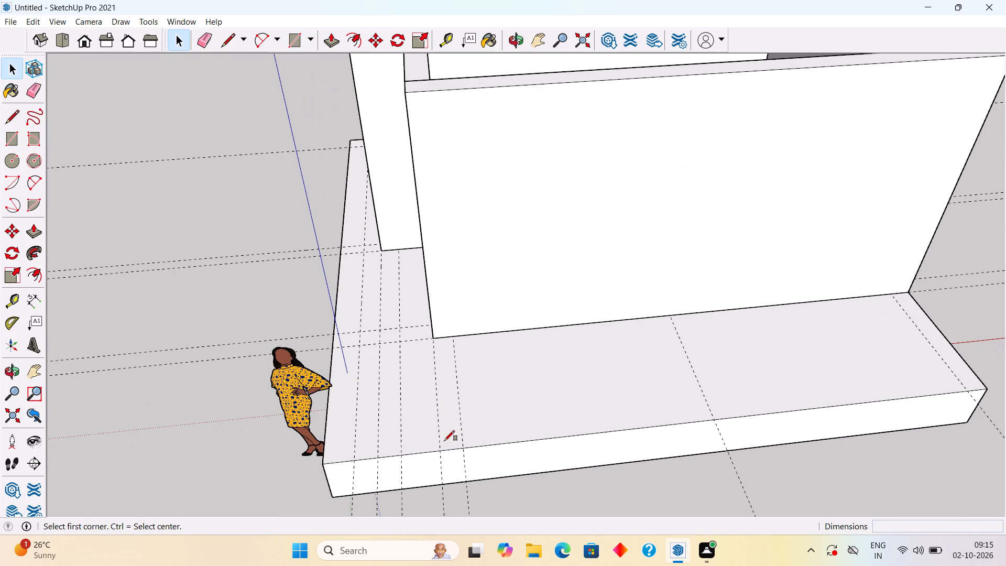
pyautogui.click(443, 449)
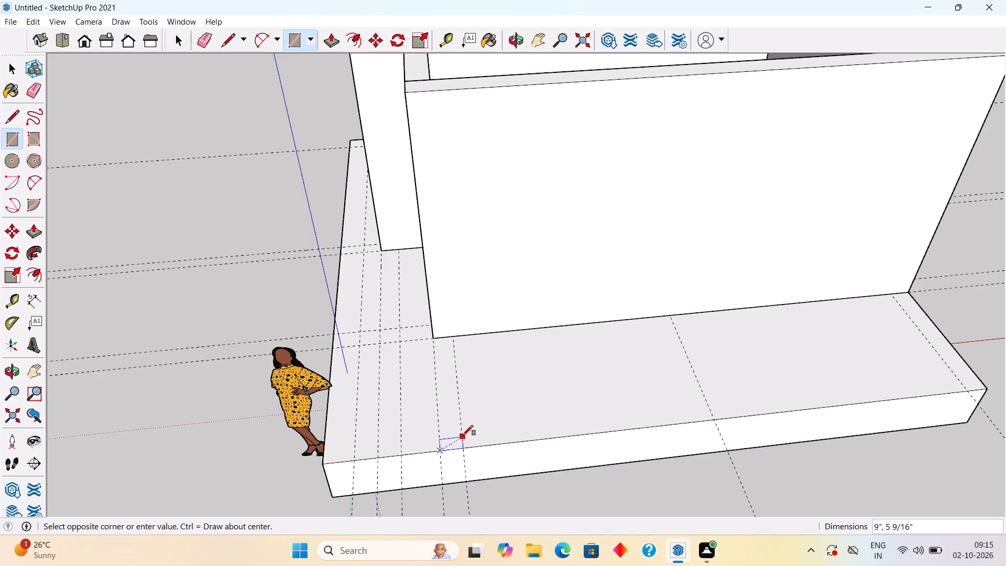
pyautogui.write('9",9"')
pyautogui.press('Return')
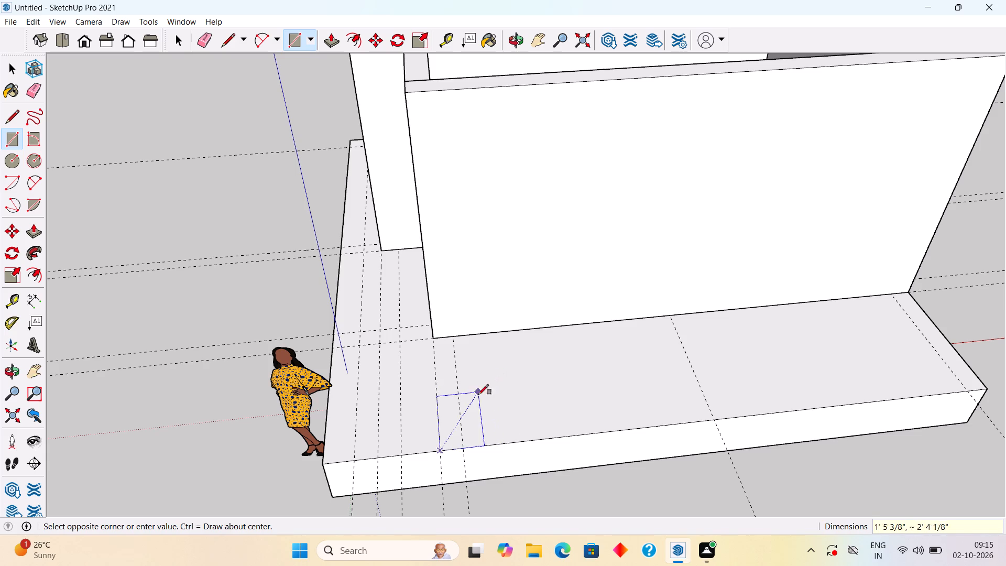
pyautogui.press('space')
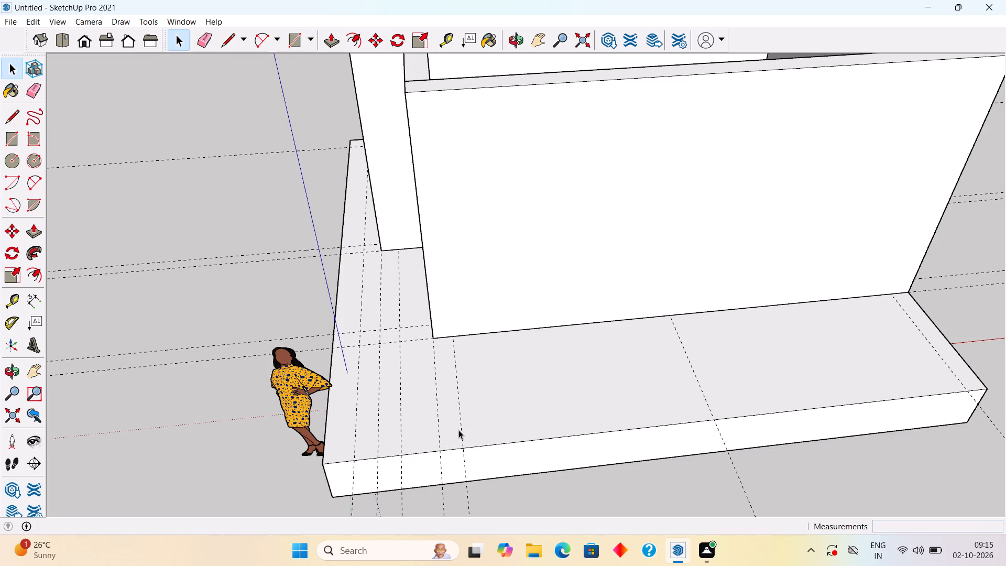
# Place a guide 9" in from the outer slab edge of the exposed strip, parallel to the adjacent long wall.
pyautogui.scroll(4, 457, 460)
pyautogui.moveTo(441, 457); pyautogui.dragTo(474, 473, button='middle')
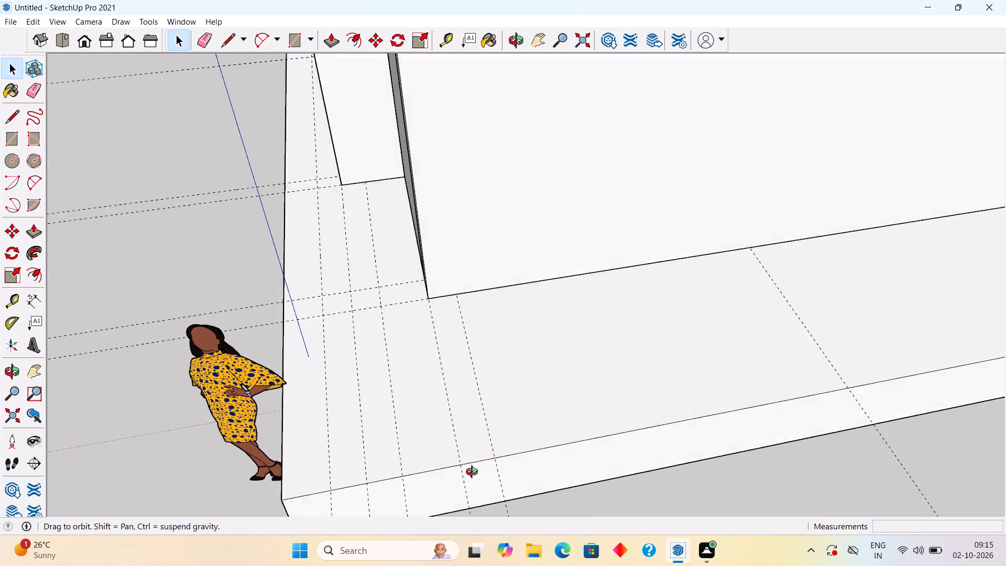
pyautogui.moveTo(474, 473); pyautogui.dragTo(503, 456, button='middle')
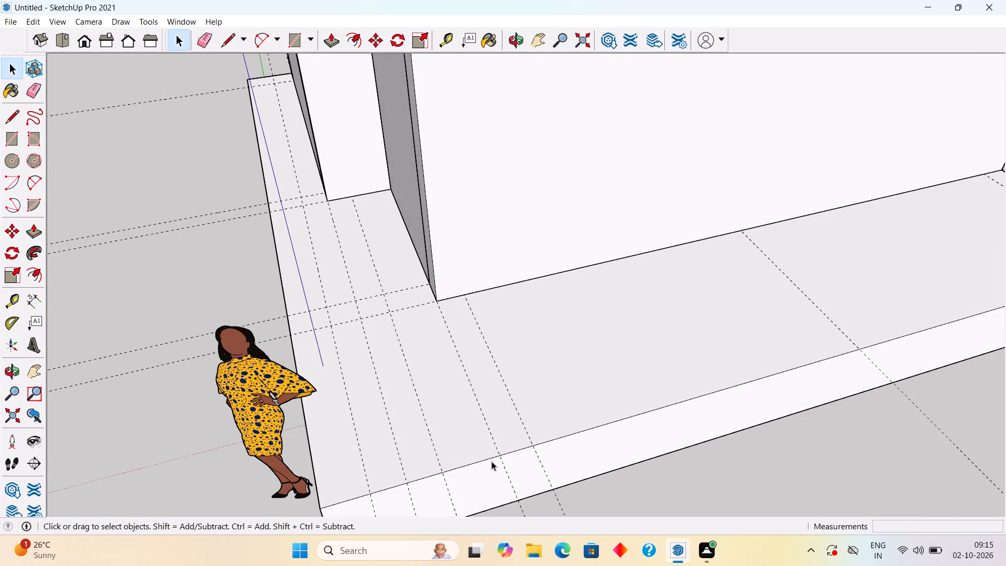
pyautogui.press('t')
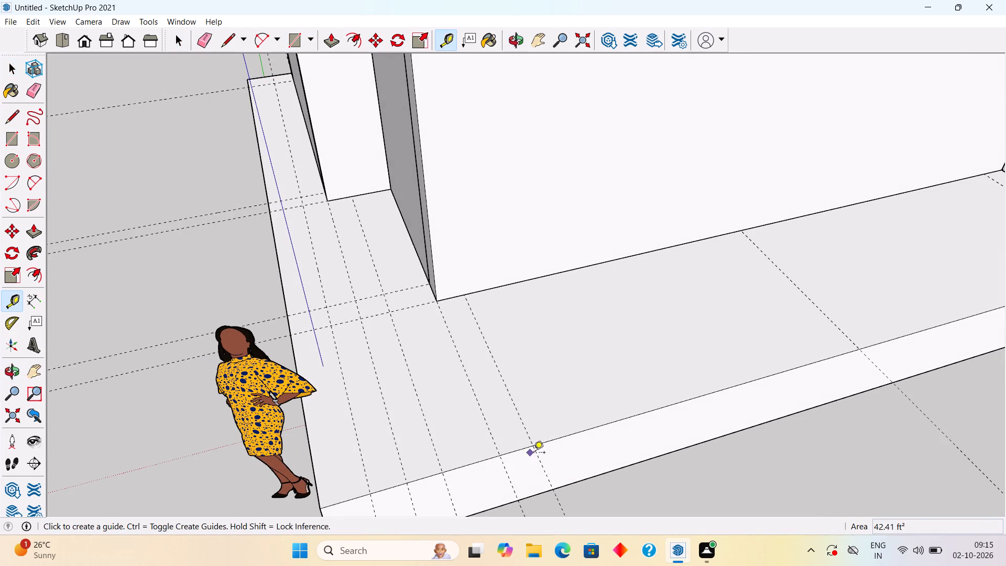
pyautogui.click(518, 449)
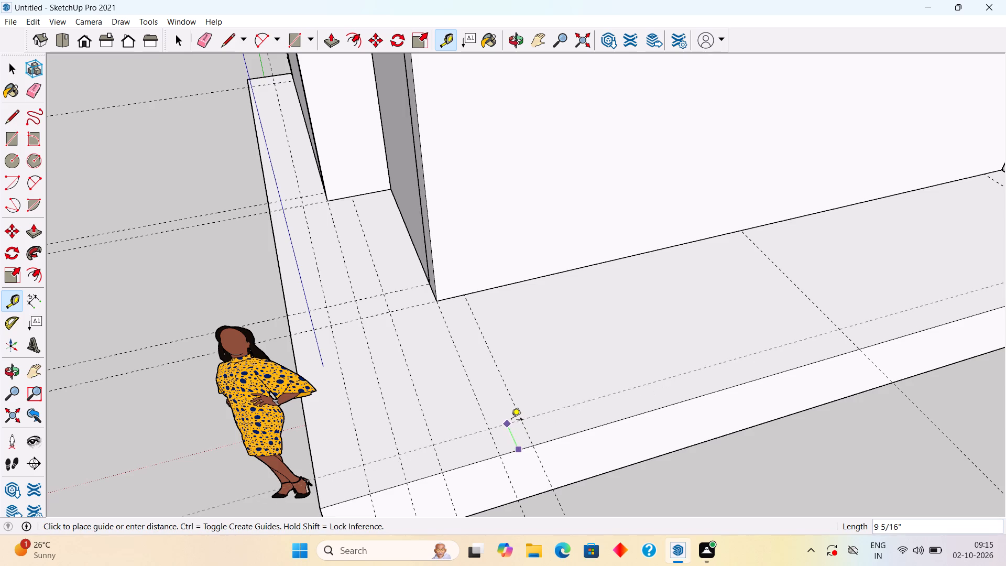
pyautogui.press('9')
pyautogui.hotkey('shift', '"')
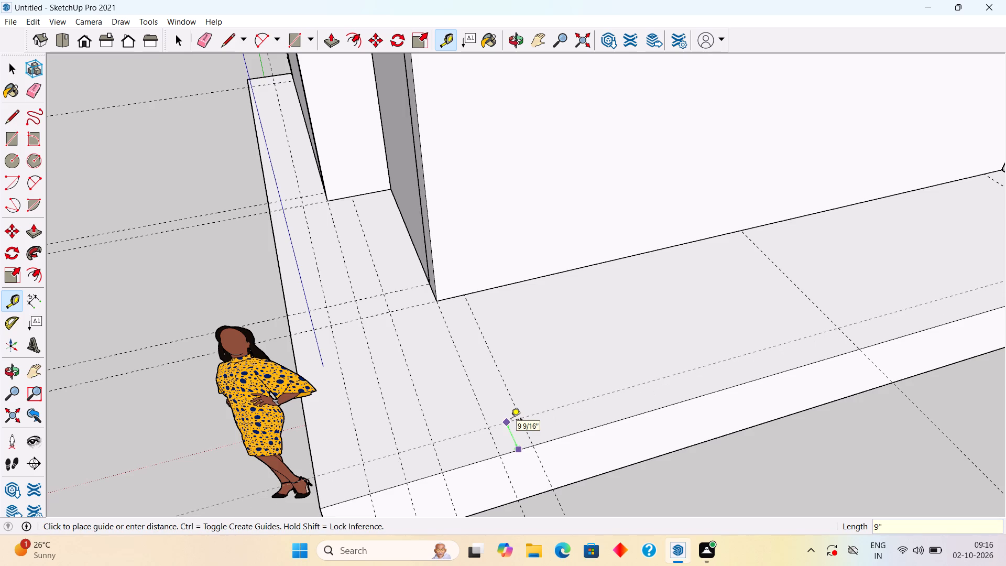
pyautogui.press('Return')
pyautogui.press('space')
# Draw a 9" square at the slab edge between the two guides in line with the recess wall and the new guide.
pyautogui.write('r')
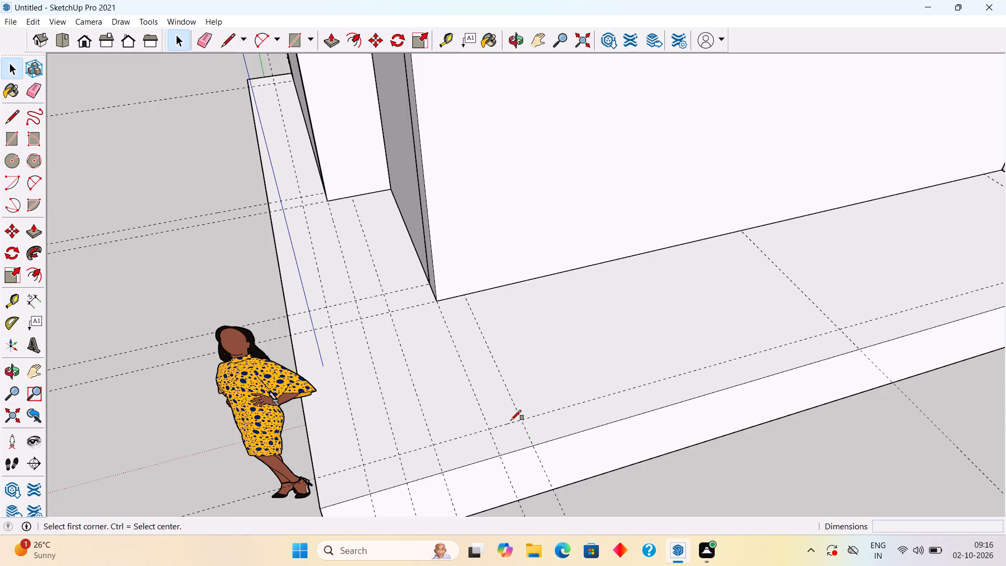
pyautogui.click(487, 430)
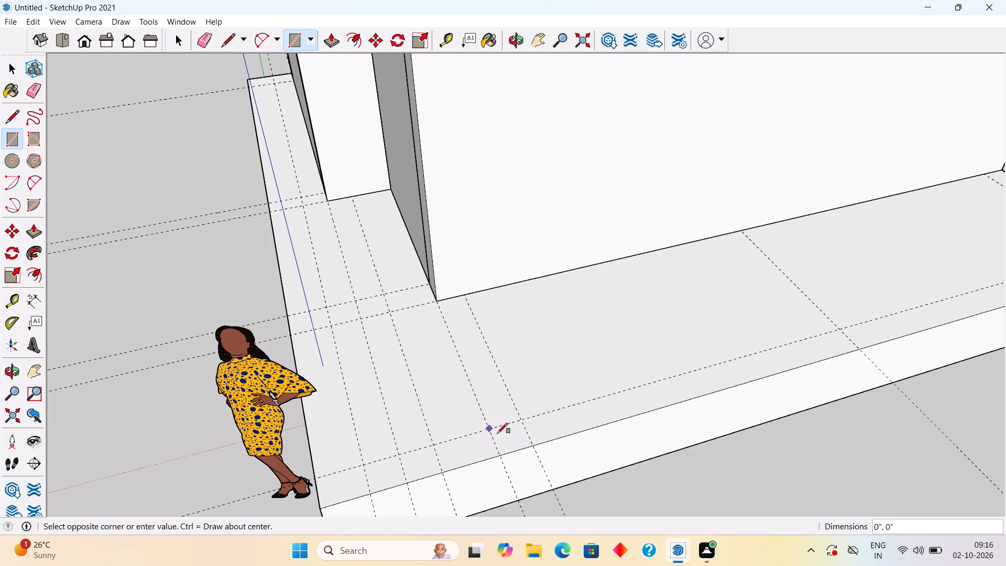
pyautogui.click(533, 447)
pyautogui.press('space')
pyautogui.press('space')
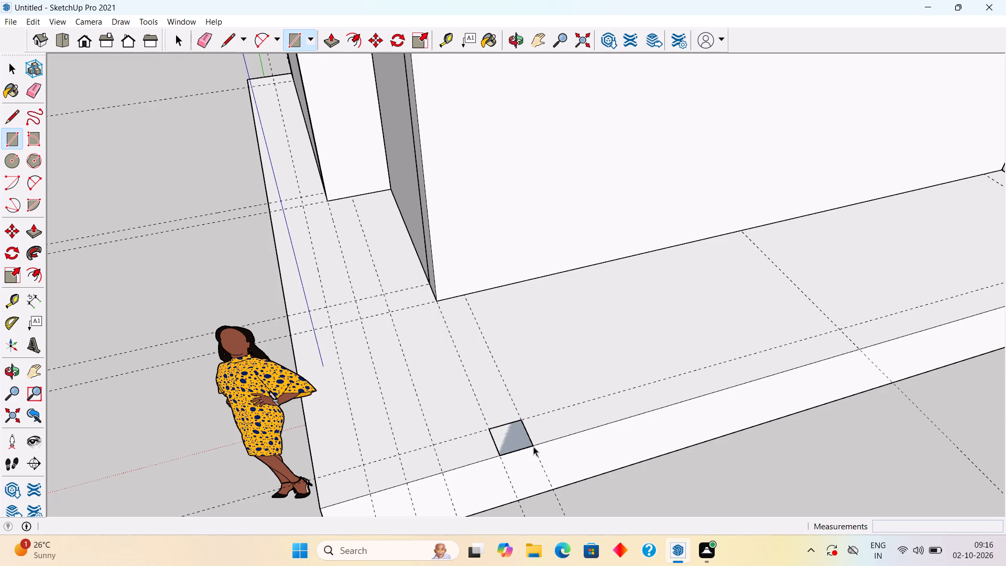
# Push/Pull the 9" square up 10' to form a column.
pyautogui.press('p')
pyautogui.click(518, 436)
pyautogui.scroll(-4, 520, 396)
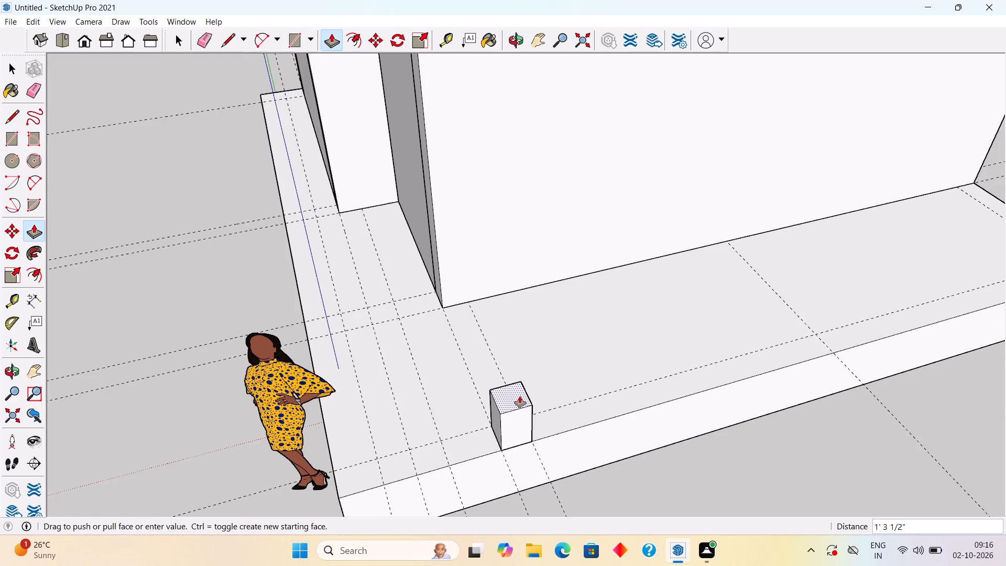
pyautogui.scroll(-11, 520, 396)
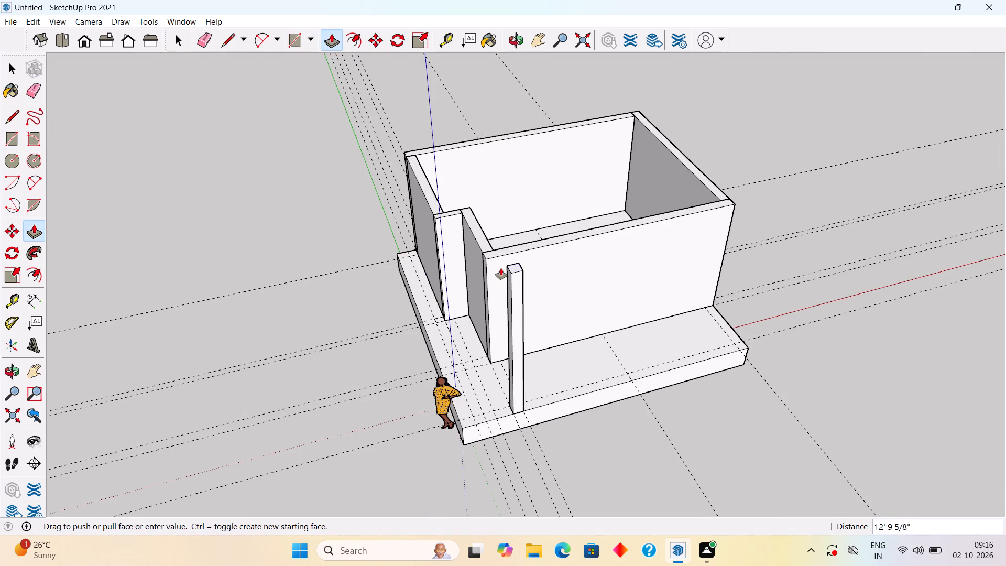
pyautogui.write('10')
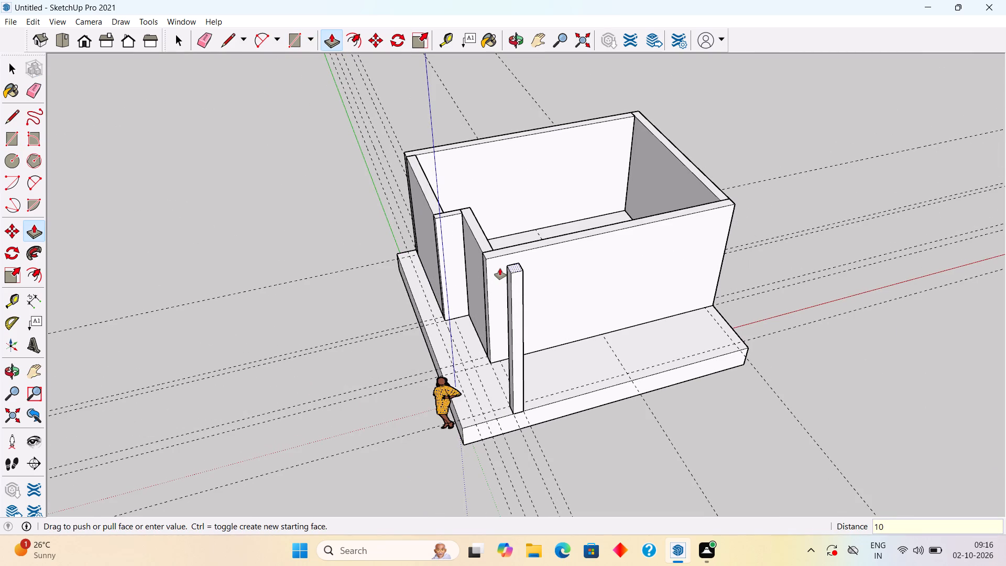
pyautogui.press("'")
pyautogui.press('Return')
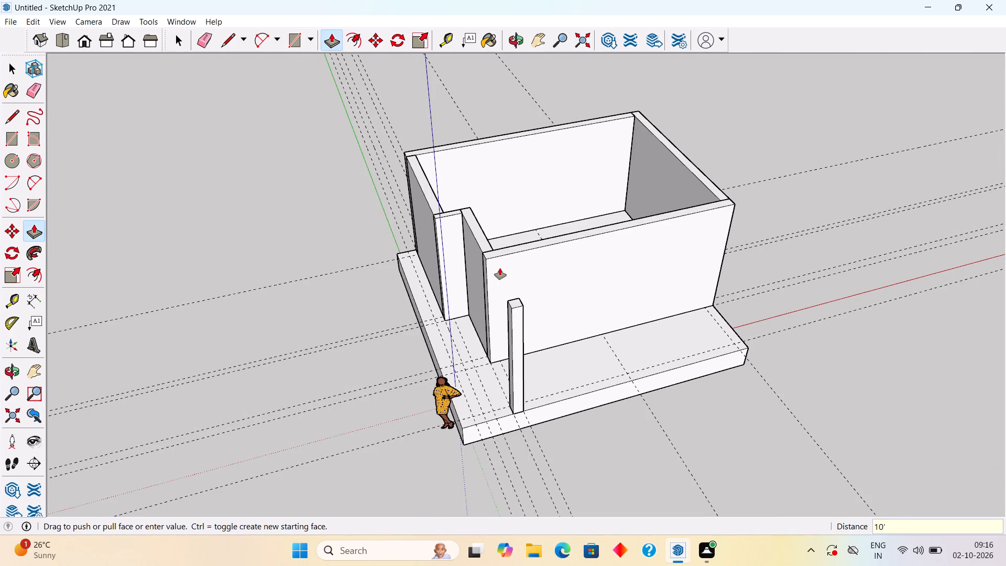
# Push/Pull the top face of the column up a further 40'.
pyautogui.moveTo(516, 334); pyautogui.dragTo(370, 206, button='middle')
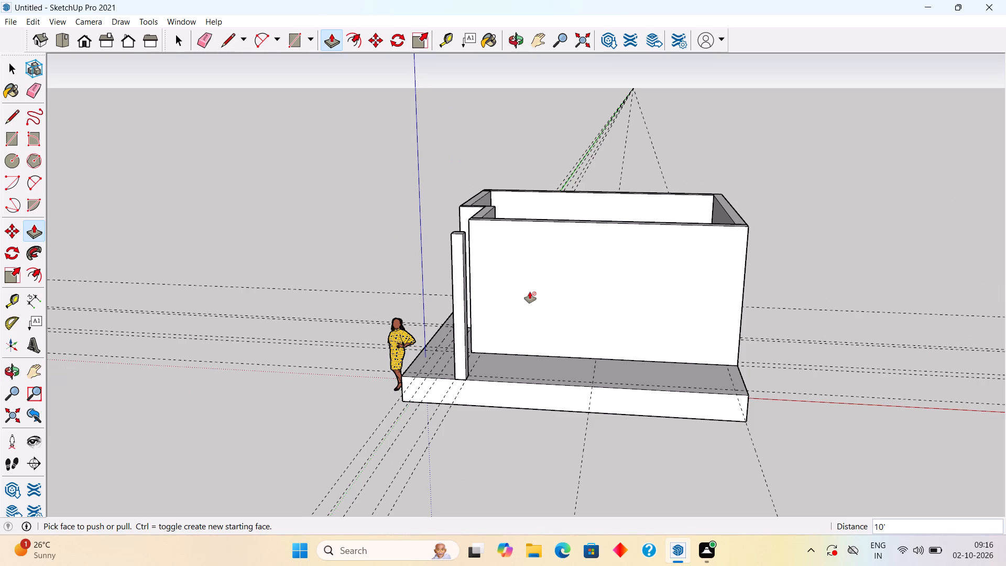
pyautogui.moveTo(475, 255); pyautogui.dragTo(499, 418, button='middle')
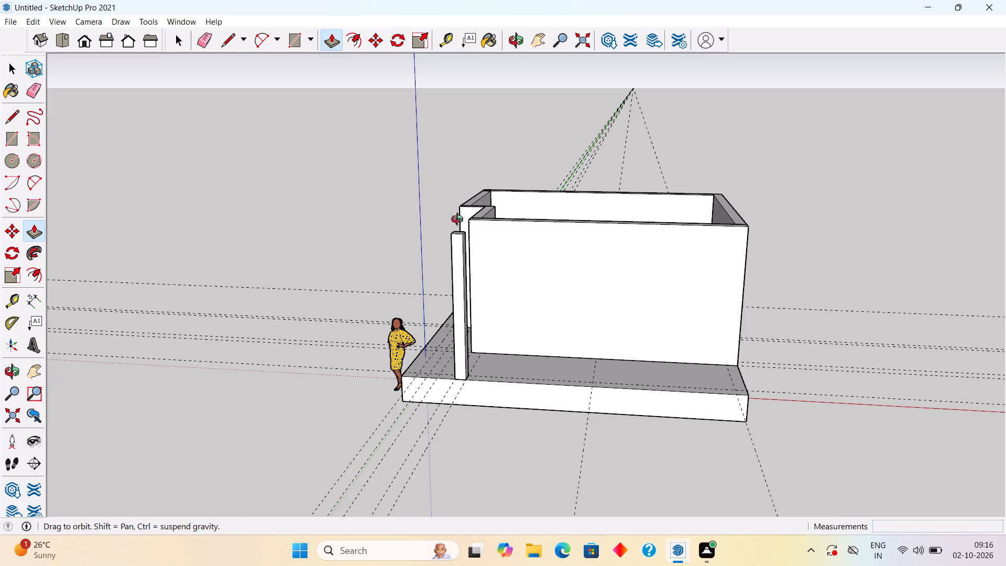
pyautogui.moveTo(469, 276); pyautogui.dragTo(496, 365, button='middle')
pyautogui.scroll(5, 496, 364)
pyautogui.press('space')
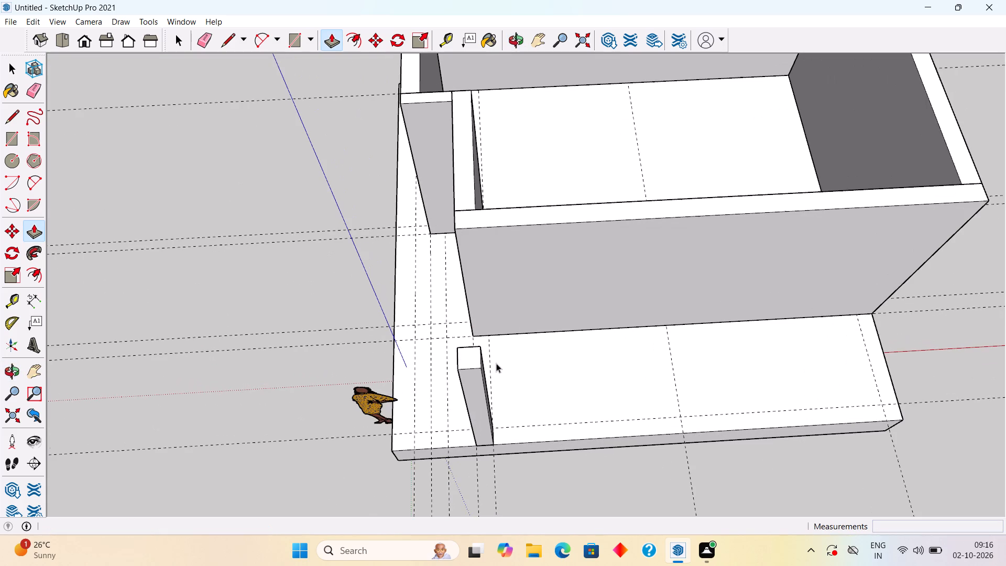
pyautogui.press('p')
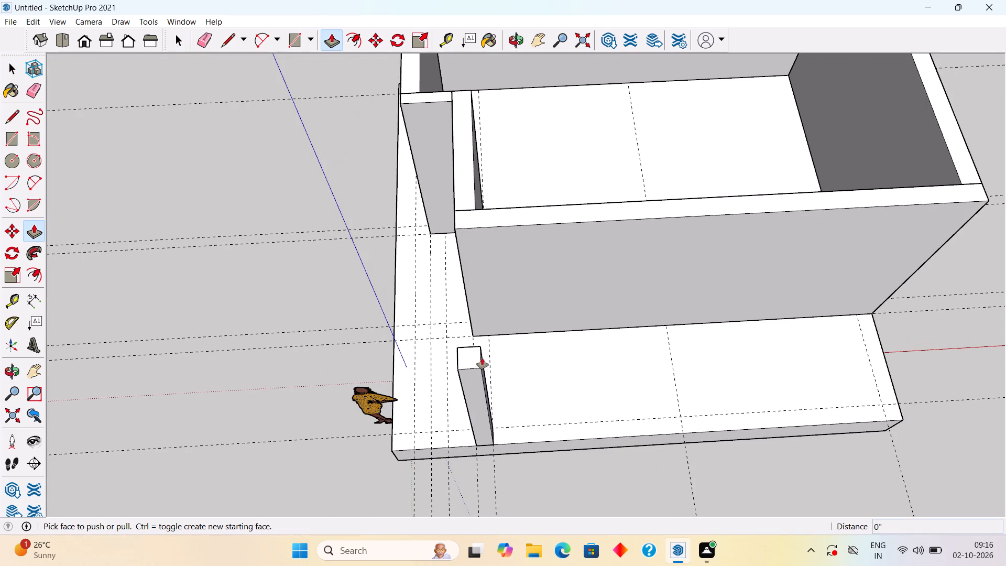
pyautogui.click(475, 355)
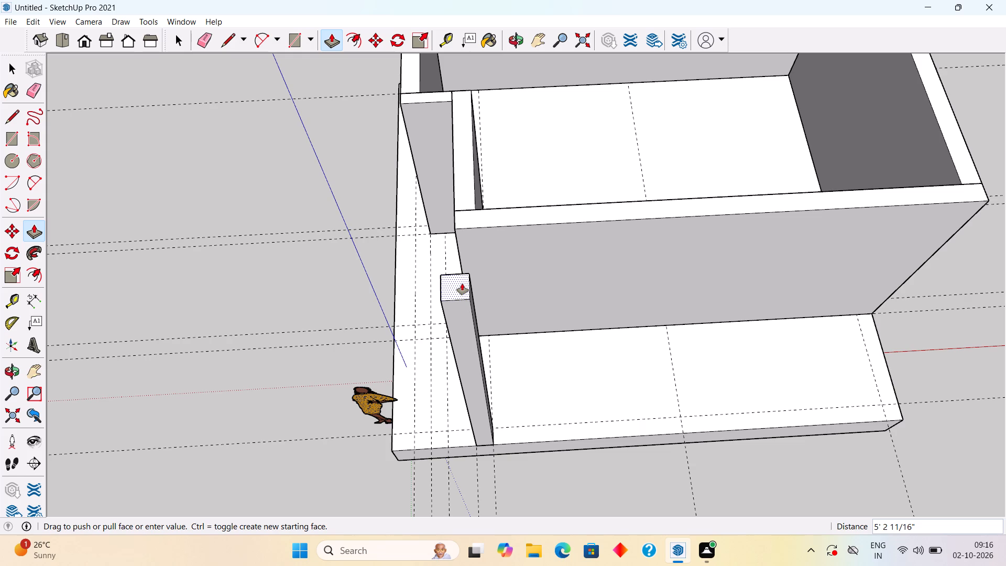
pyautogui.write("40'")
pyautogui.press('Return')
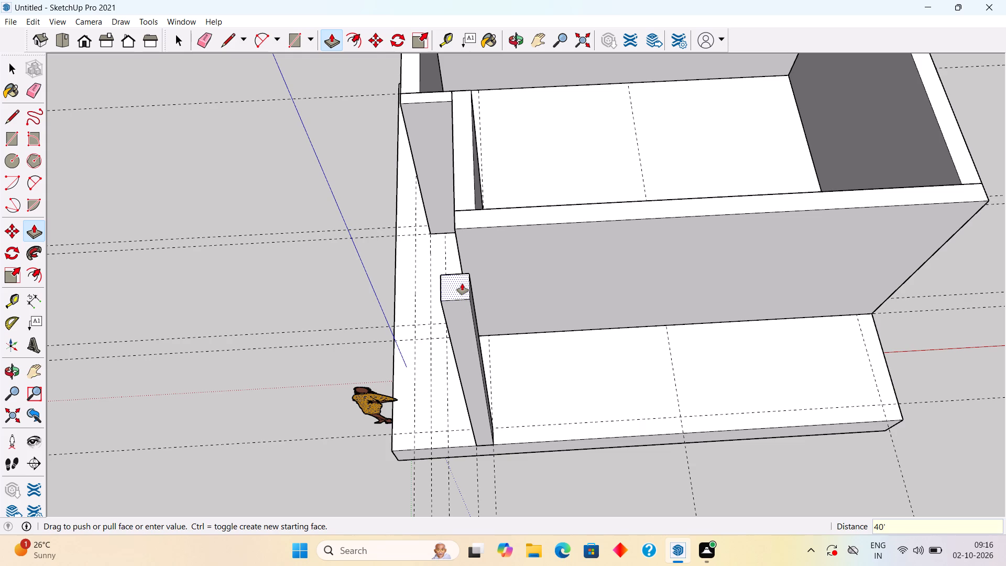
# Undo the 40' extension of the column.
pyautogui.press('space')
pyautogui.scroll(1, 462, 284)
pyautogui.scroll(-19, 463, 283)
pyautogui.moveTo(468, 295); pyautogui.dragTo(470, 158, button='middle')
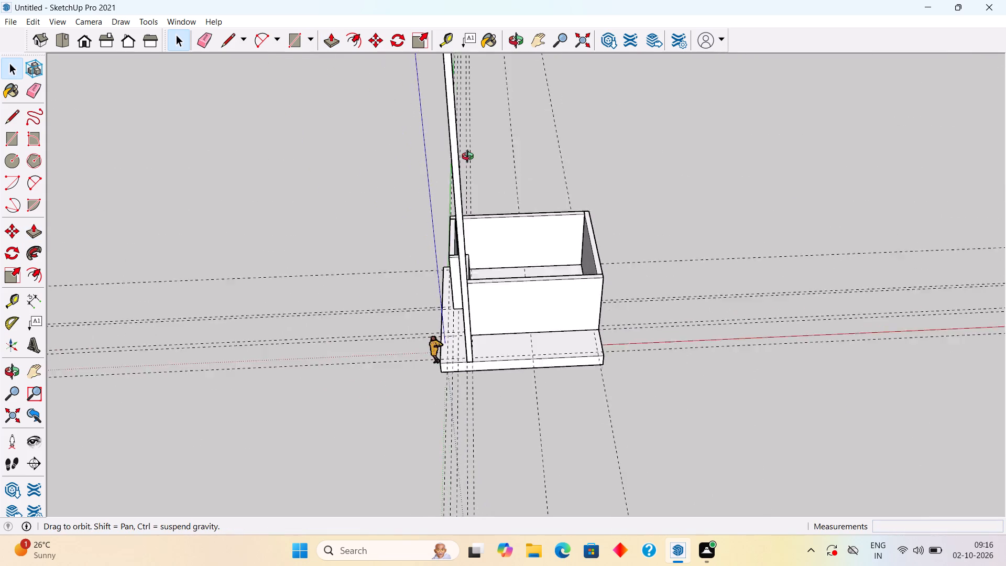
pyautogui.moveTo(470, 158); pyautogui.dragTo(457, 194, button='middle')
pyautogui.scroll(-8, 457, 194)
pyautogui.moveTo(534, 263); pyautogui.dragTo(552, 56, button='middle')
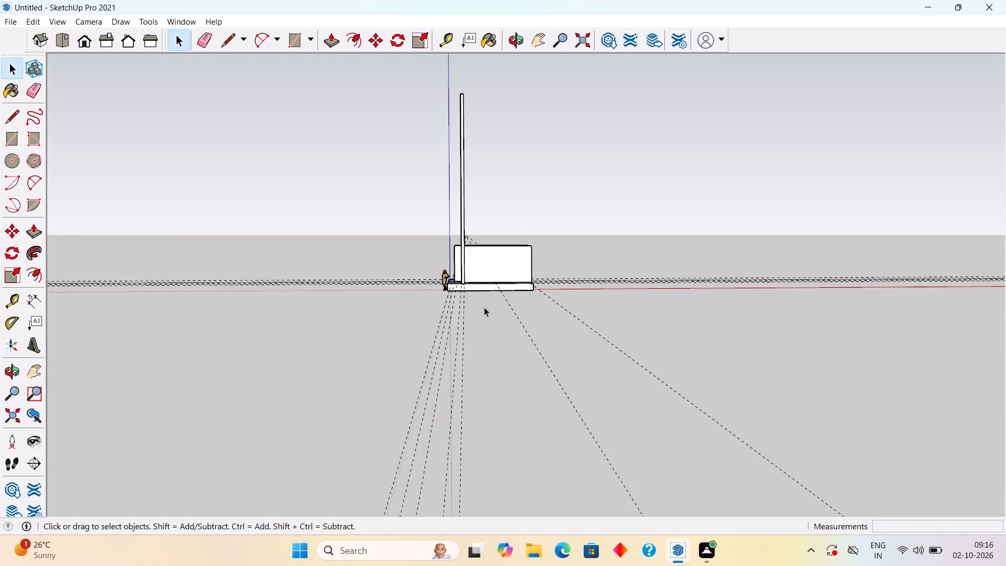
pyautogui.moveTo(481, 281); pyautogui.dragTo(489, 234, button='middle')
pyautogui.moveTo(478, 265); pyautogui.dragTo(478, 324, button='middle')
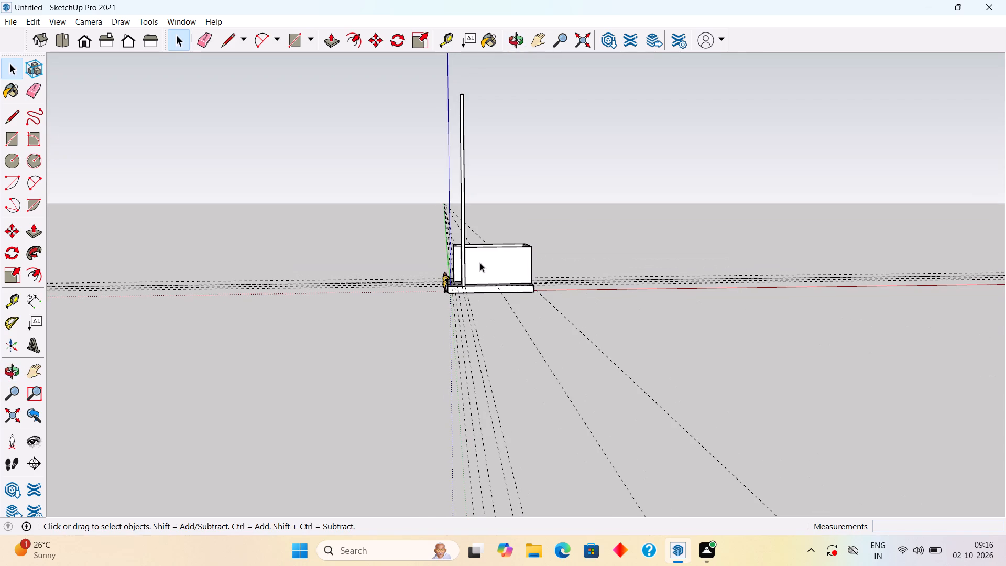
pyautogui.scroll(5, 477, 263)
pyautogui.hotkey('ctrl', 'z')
# Examine the room, slab and column from several angles.
pyautogui.moveTo(461, 214); pyautogui.dragTo(465, 398, button='middle')
pyautogui.moveTo(475, 299); pyautogui.dragTo(468, 345, button='middle')
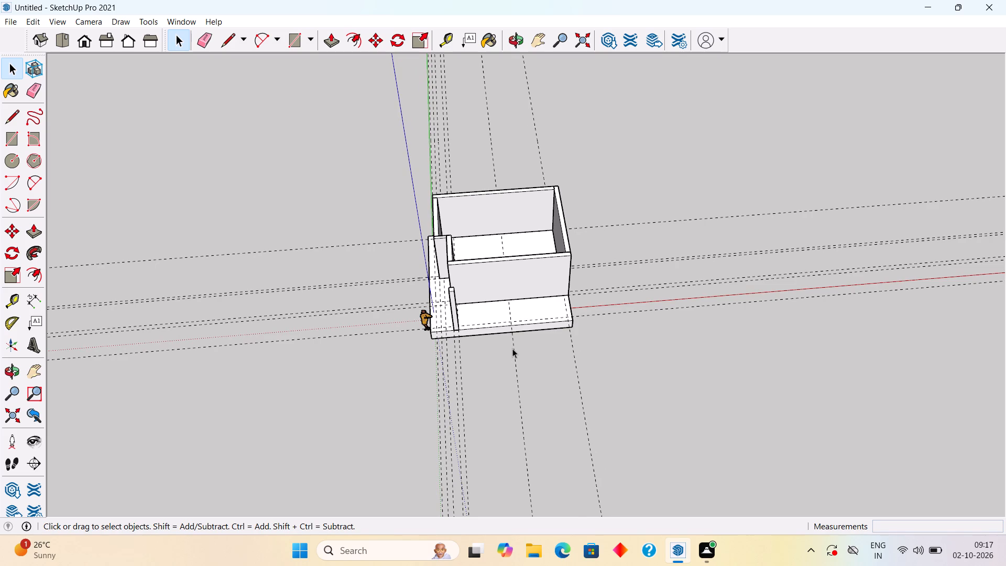
pyautogui.scroll(-4, 512, 348)
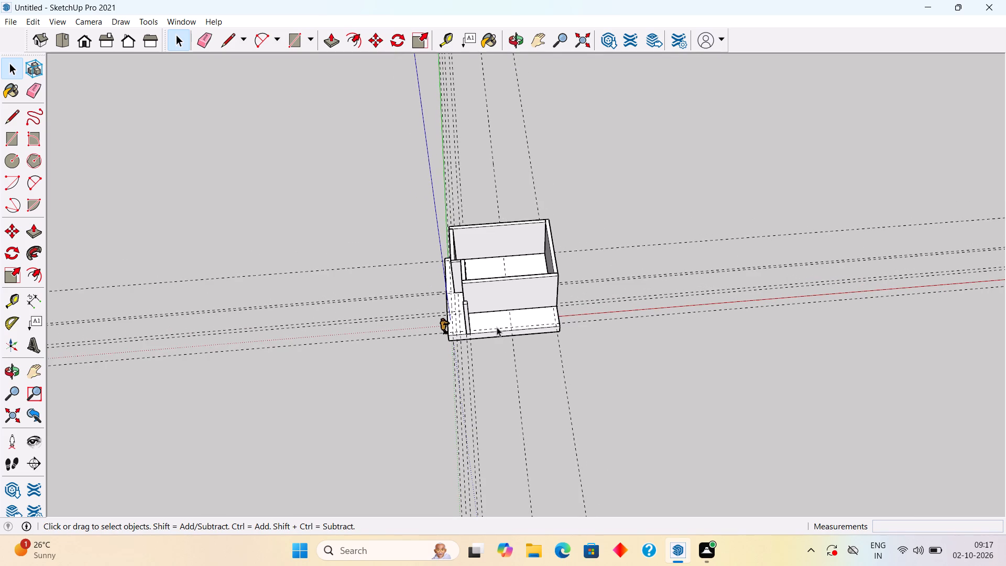
pyautogui.moveTo(489, 327); pyautogui.dragTo(486, 298, button='middle')
pyautogui.scroll(-4, 486, 298)
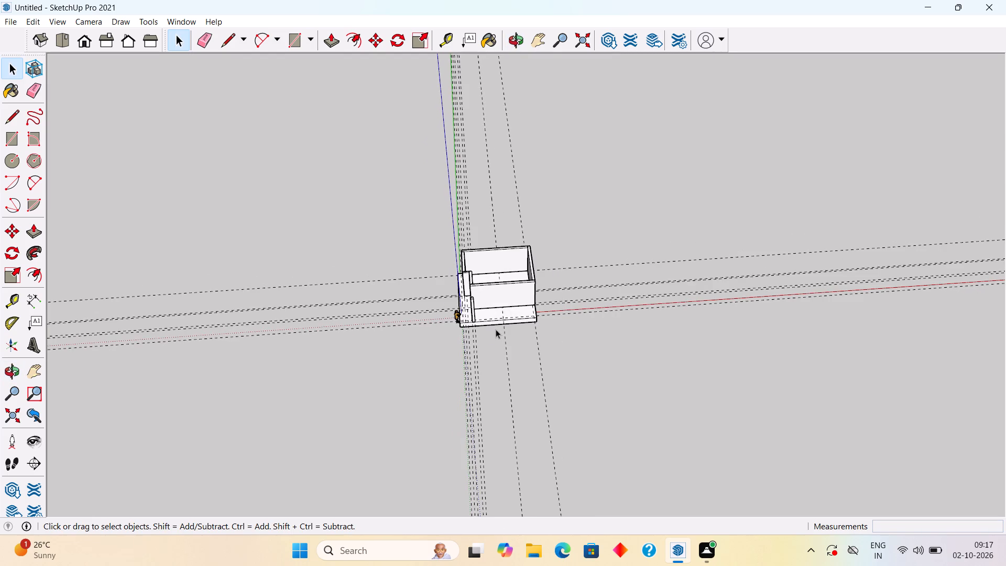
pyautogui.moveTo(506, 325); pyautogui.dragTo(509, 260, button='middle')
pyautogui.scroll(1, 512, 291)
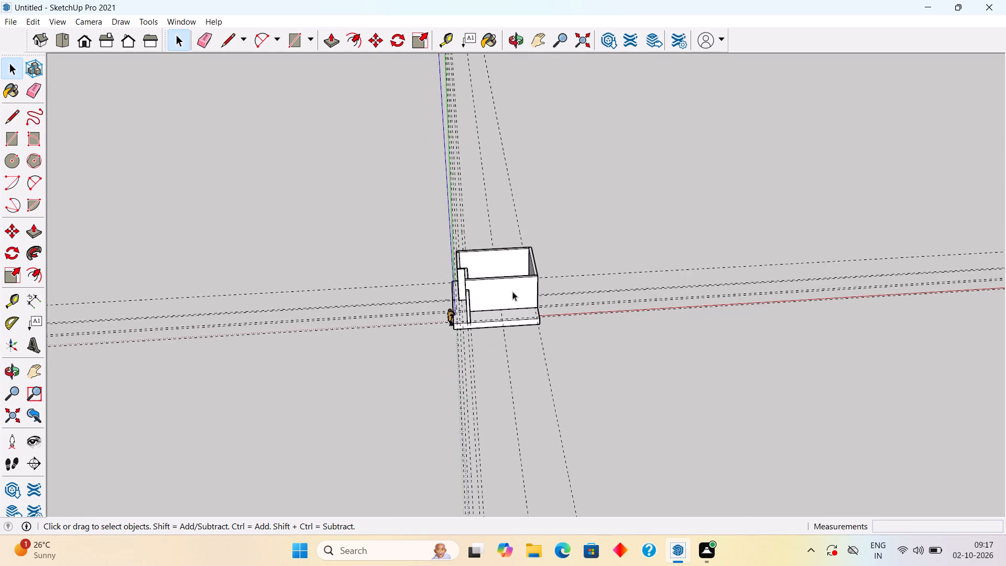
pyautogui.scroll(6, 512, 291)
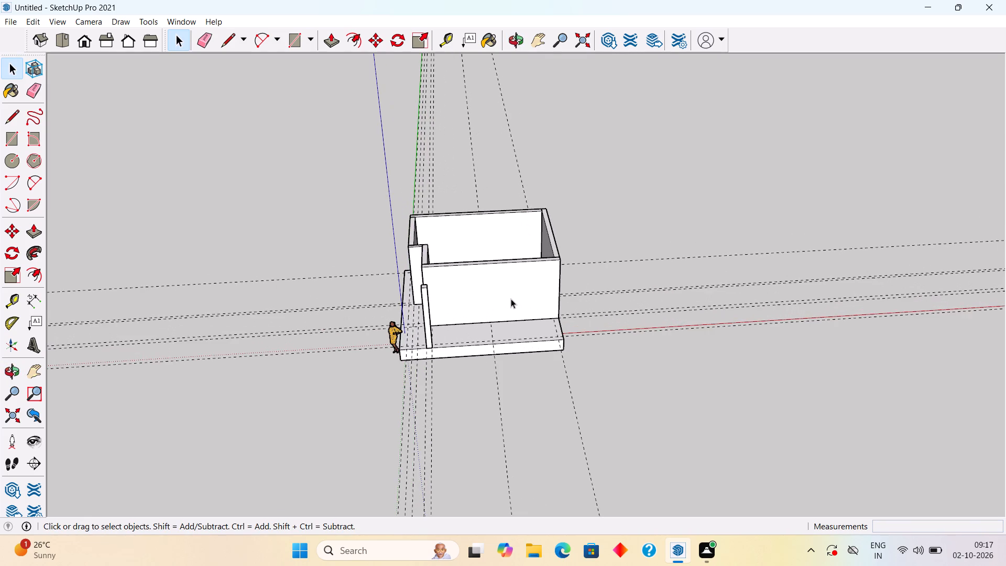
pyautogui.moveTo(510, 298); pyautogui.dragTo(670, 240, button='middle')
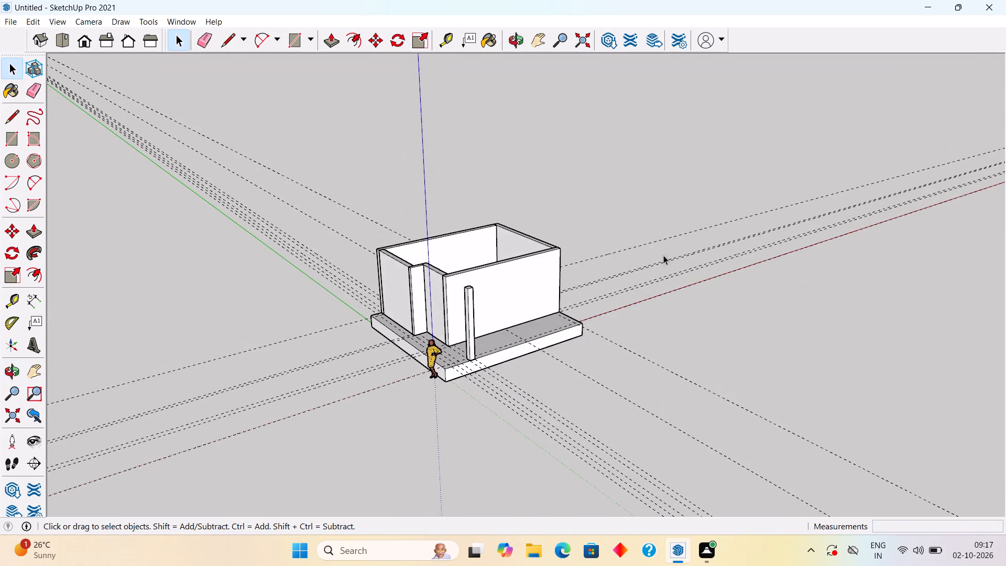
pyautogui.moveTo(551, 268); pyautogui.dragTo(541, 303, button='middle')
pyautogui.click(522, 301)
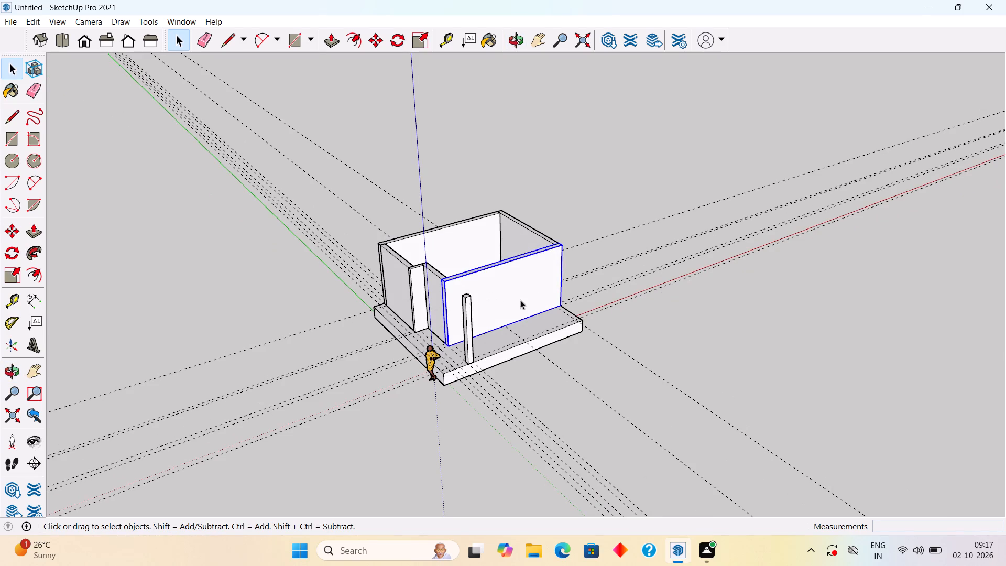
pyautogui.click(591, 201)
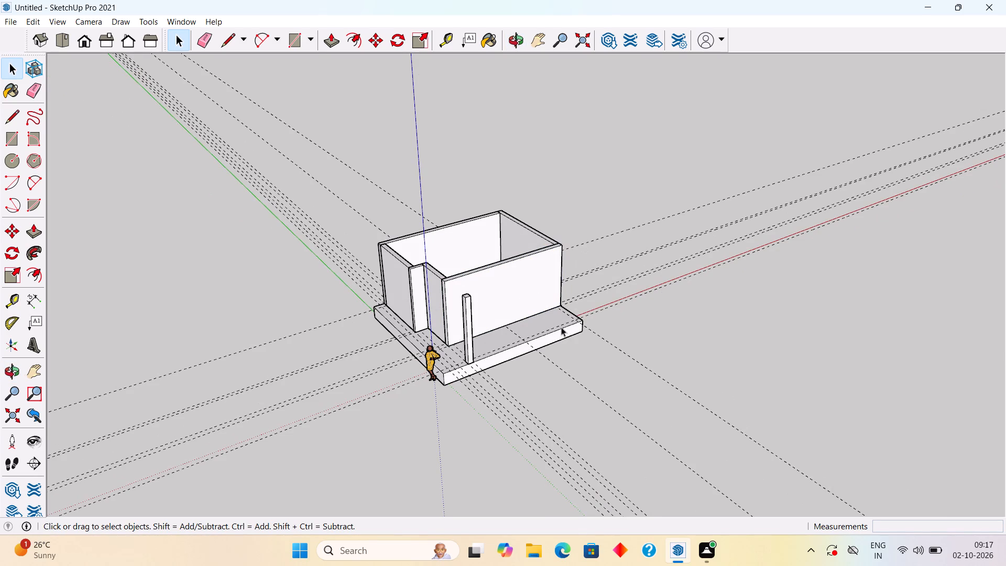
pyautogui.moveTo(545, 322); pyautogui.dragTo(406, 324, button='middle')
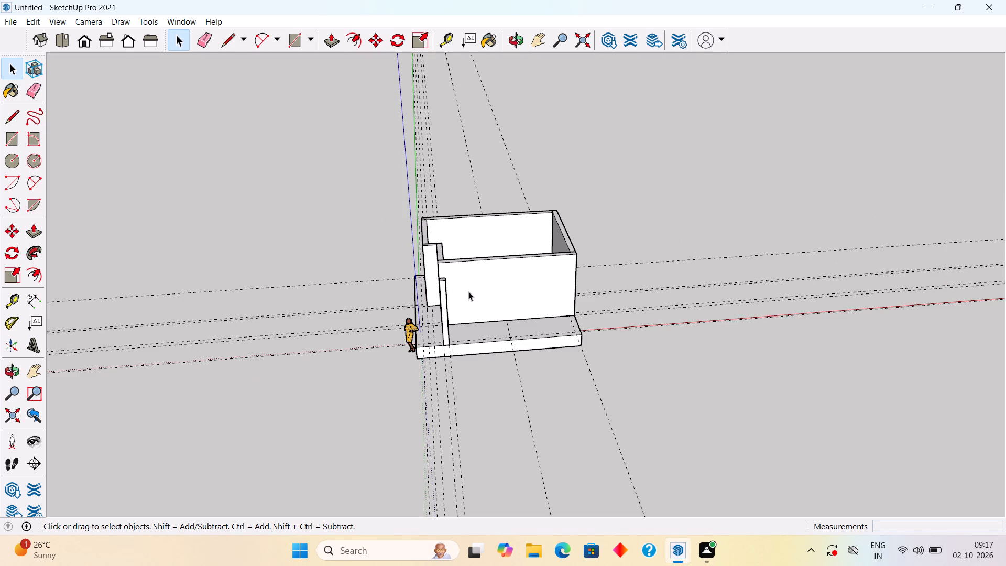
# Place a vertical guide on the long wall behind the column, 10' in from the wall's end farther from the column.
pyautogui.scroll(2, 468, 291)
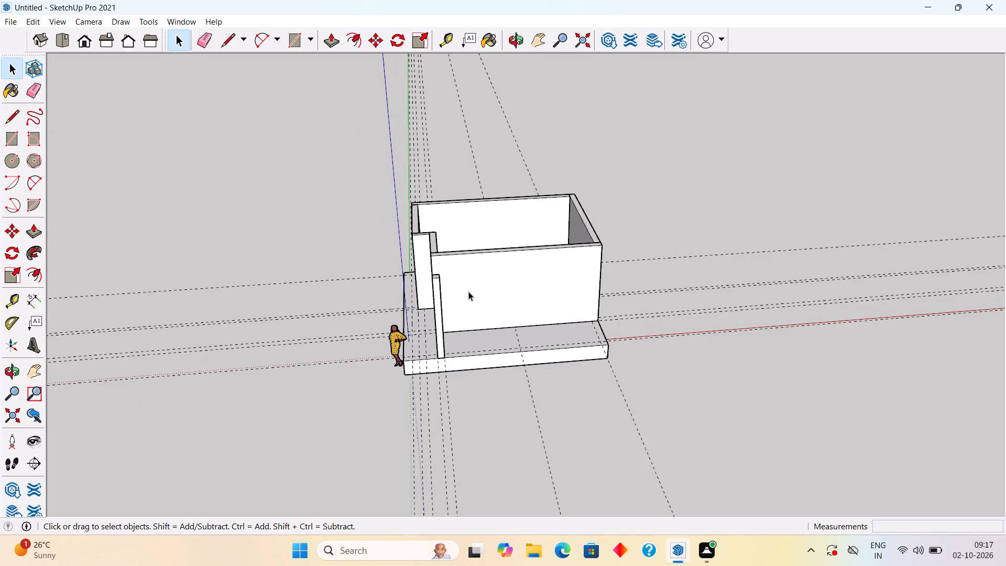
pyautogui.moveTo(468, 291); pyautogui.dragTo(455, 221, button='middle')
pyautogui.moveTo(462, 326); pyautogui.dragTo(455, 284, button='middle')
pyautogui.scroll(9, 450, 282)
pyautogui.moveTo(443, 280); pyautogui.dragTo(378, 347, button='middle')
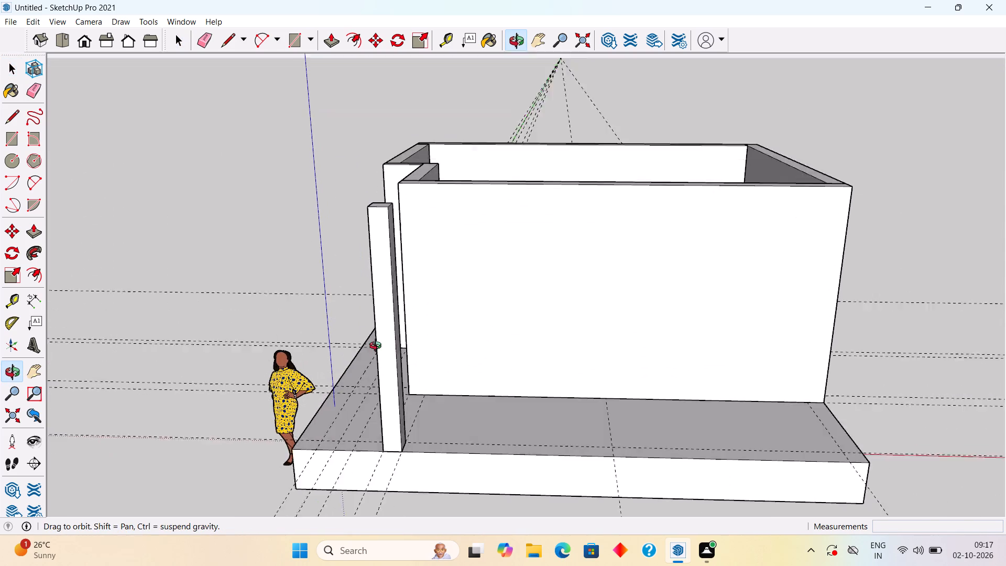
pyautogui.moveTo(378, 347); pyautogui.dragTo(364, 350, button='middle')
pyautogui.scroll(1, 395, 283)
pyautogui.moveTo(395, 282); pyautogui.dragTo(421, 246, button='middle')
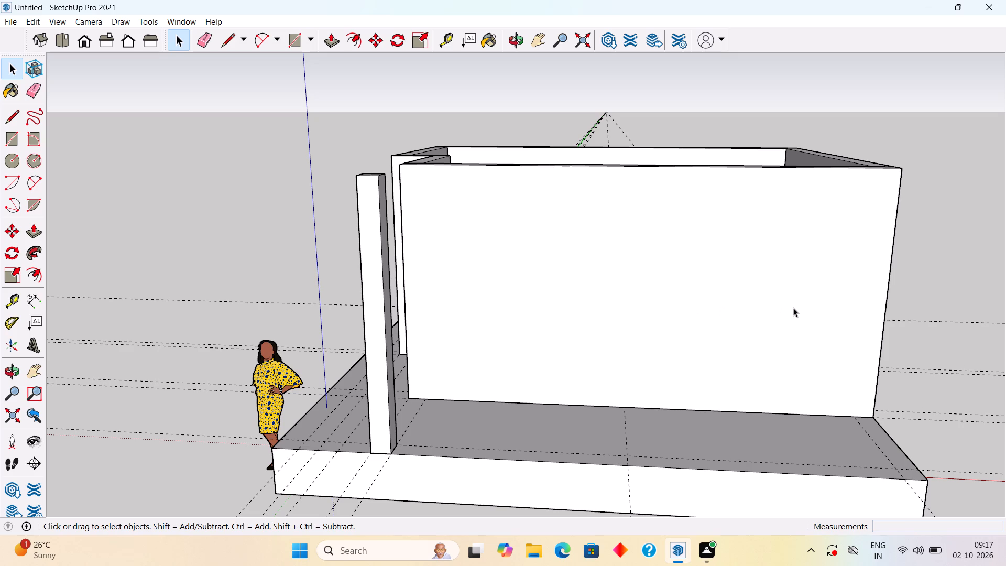
pyautogui.press('t')
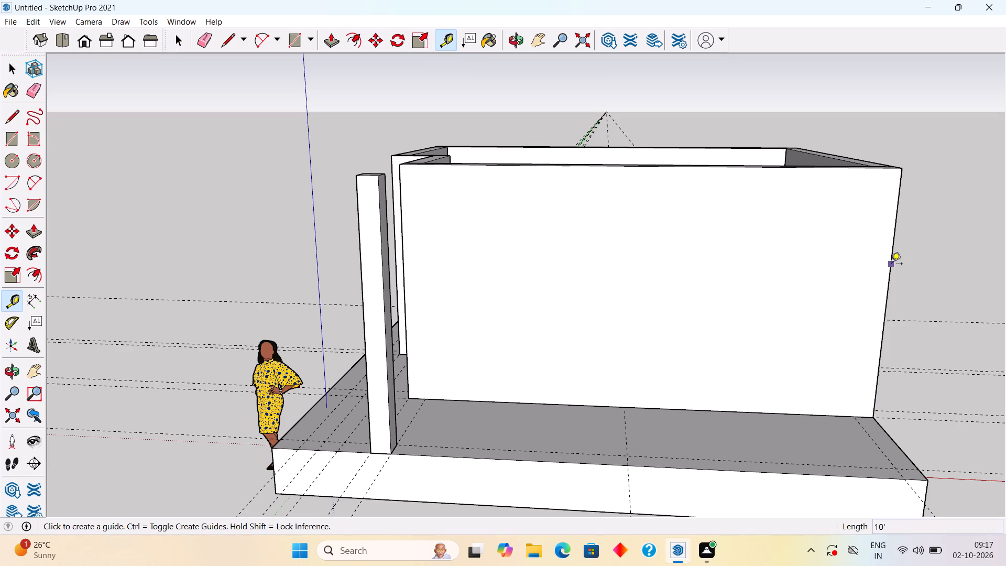
pyautogui.click(891, 265)
pyautogui.write("10'")
pyautogui.press('Return')
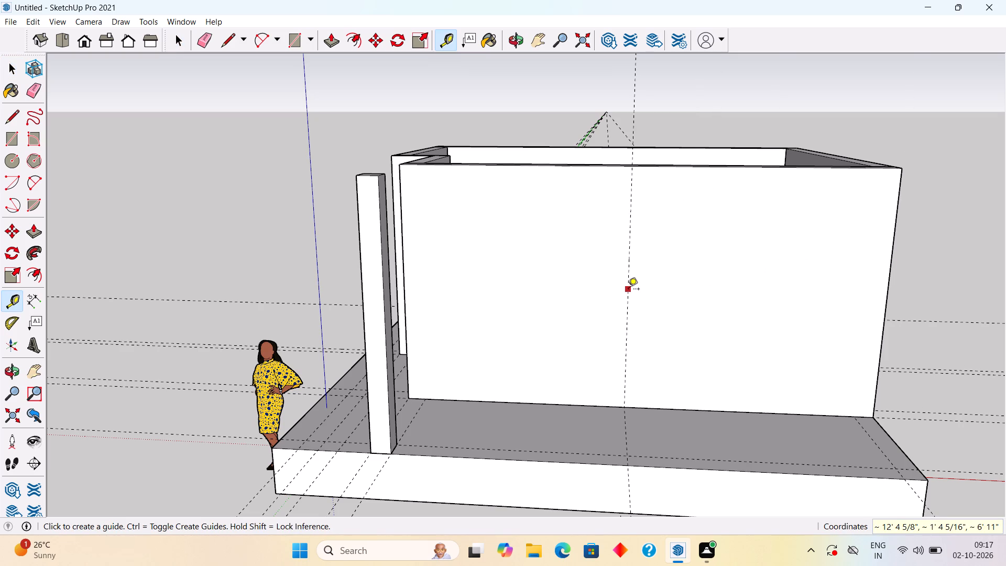
pyautogui.click(628, 290)
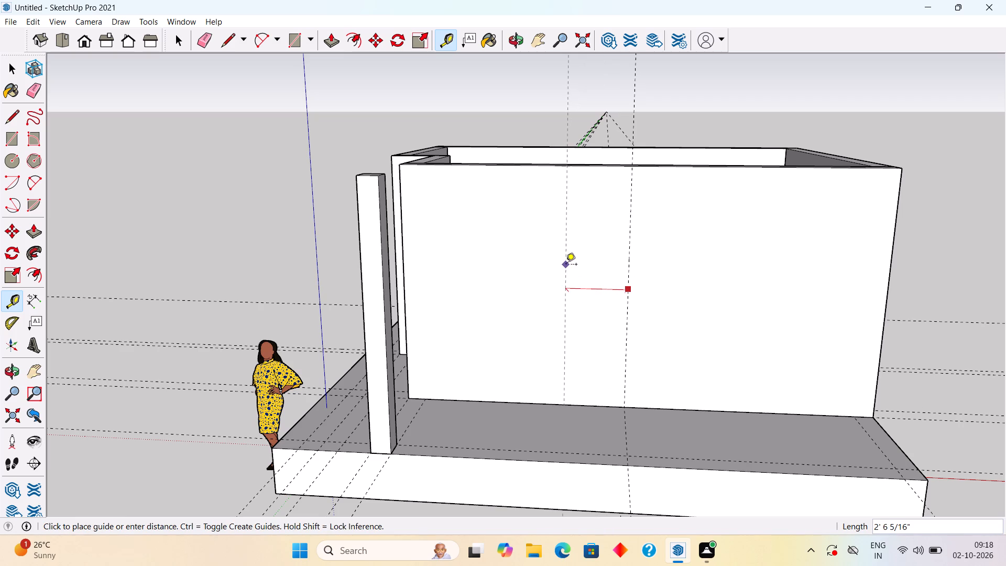
pyautogui.press('space')
# Place two vertical guides on the long wall: one 1'3" in from its column-side edge and another 3' beyond that guide.
pyautogui.write('t')
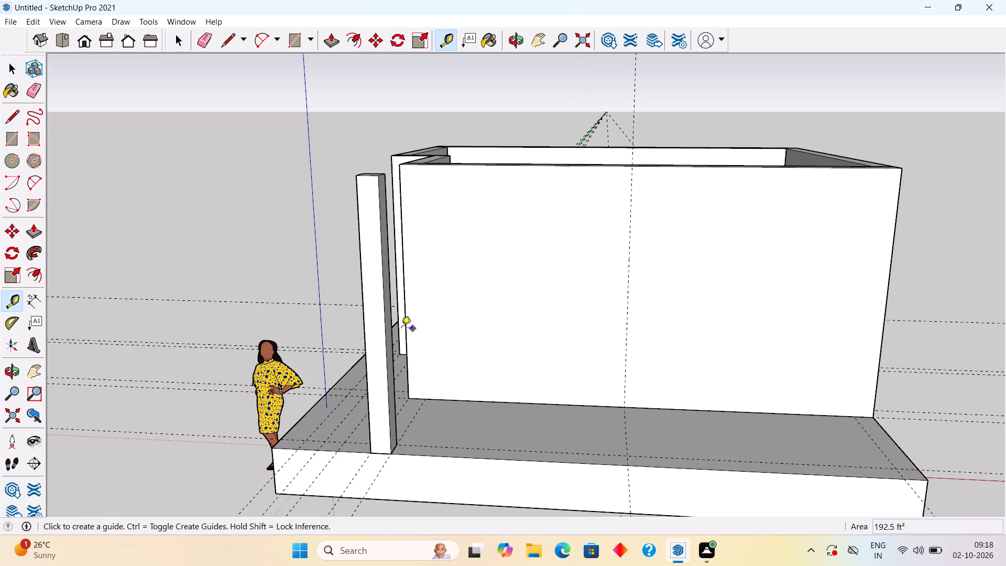
pyautogui.click(409, 308)
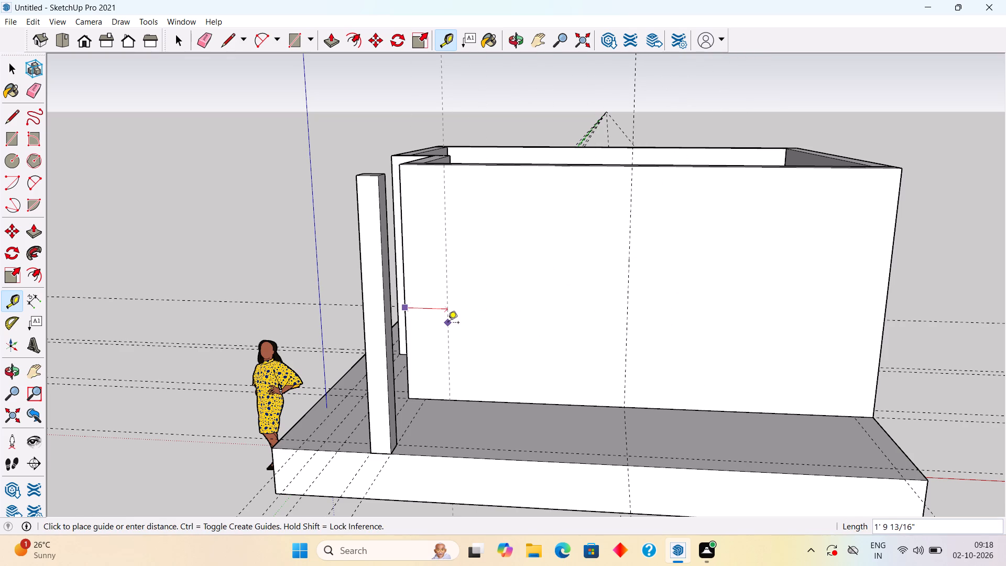
pyautogui.write('1\'3"')
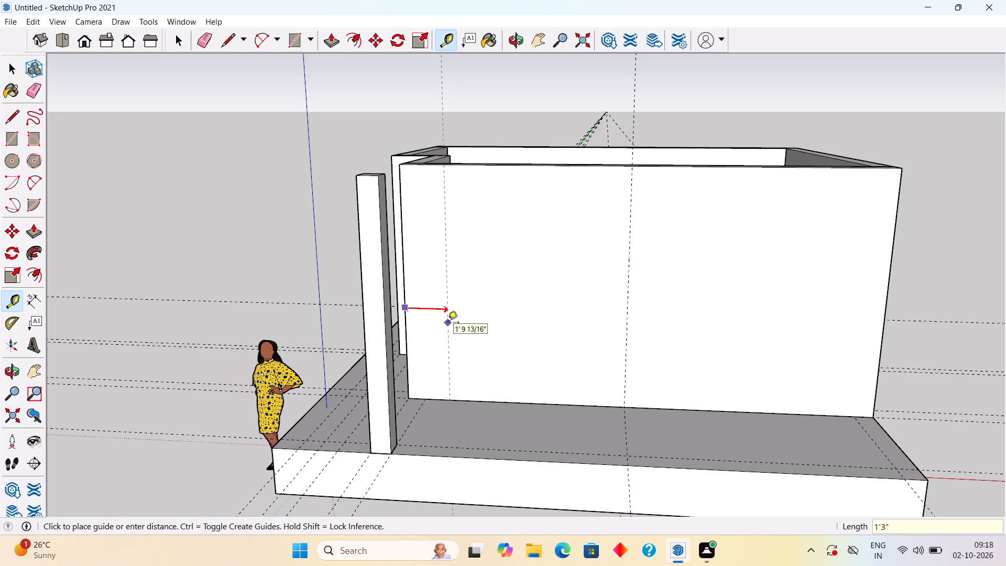
pyautogui.press('Return')
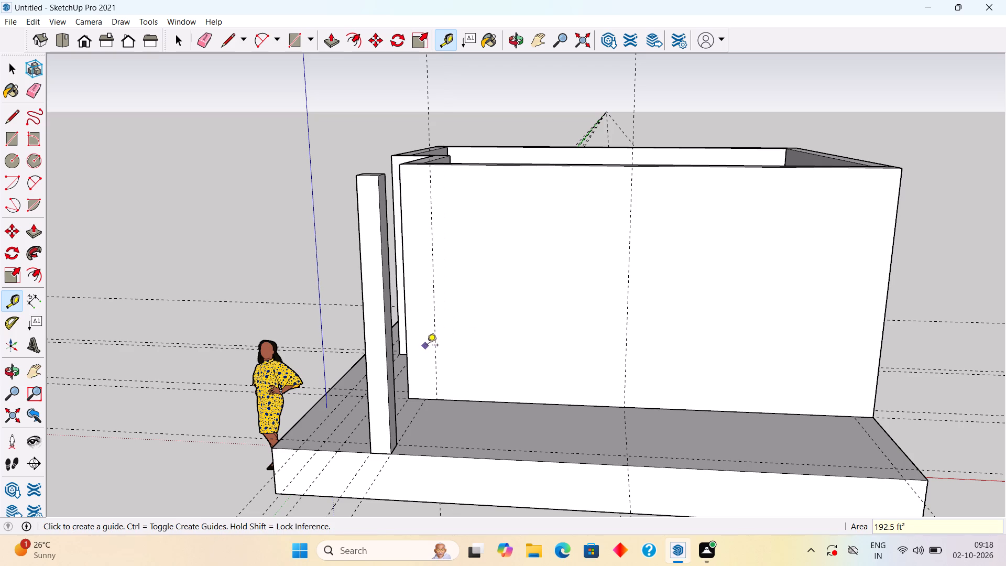
pyautogui.click(432, 339)
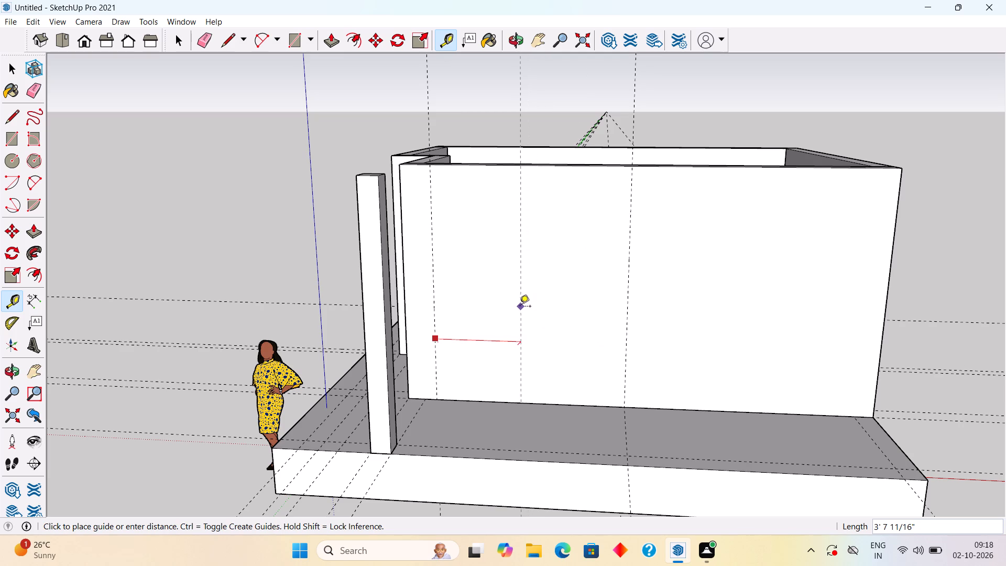
pyautogui.write("3'")
pyautogui.press('Return')
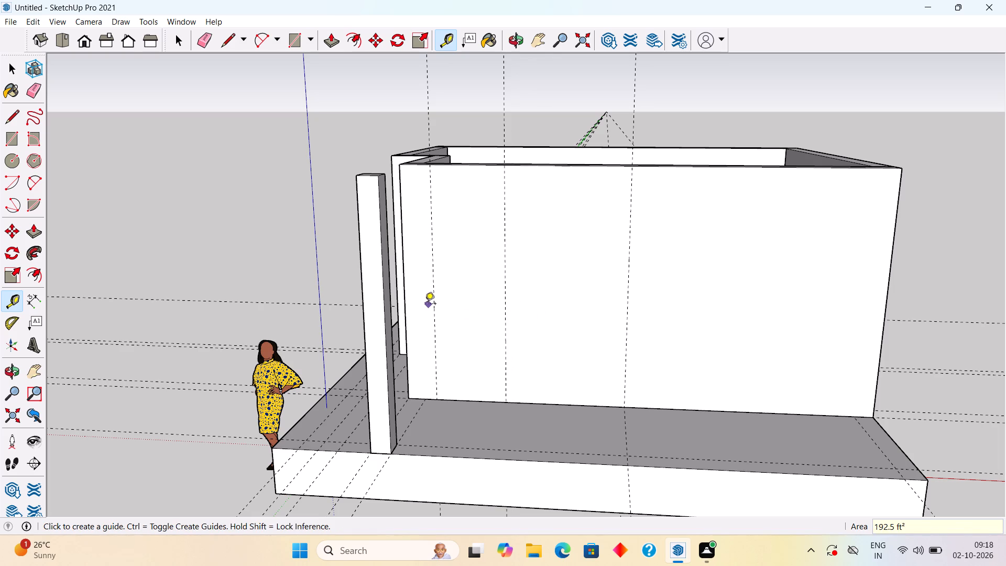
# Place two horizontal guides on the long wall: one 3' above its bottom edge and another 4' above that guide.
pyautogui.click(472, 403)
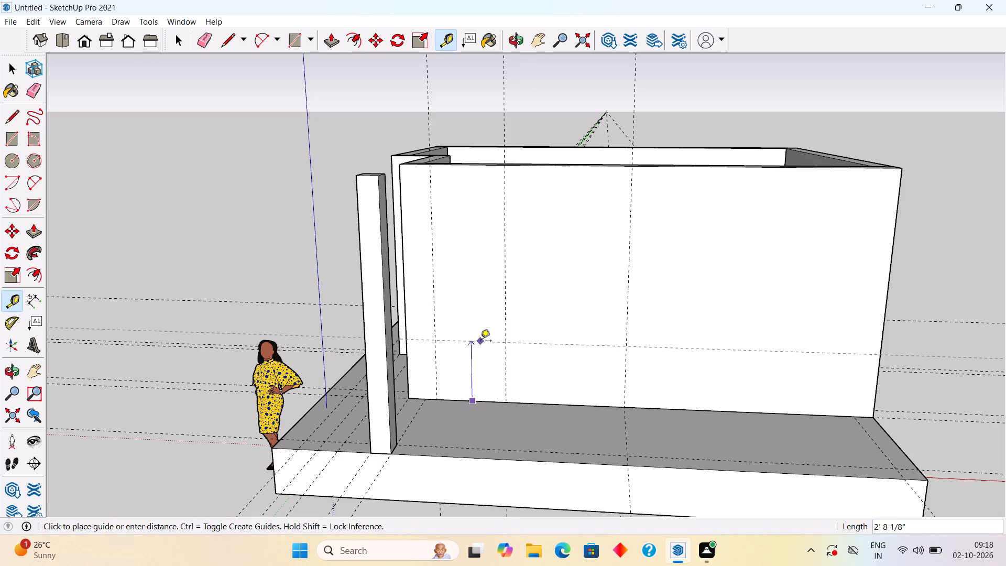
pyautogui.write("3'")
pyautogui.press('Return')
pyautogui.scroll(1, 480, 342)
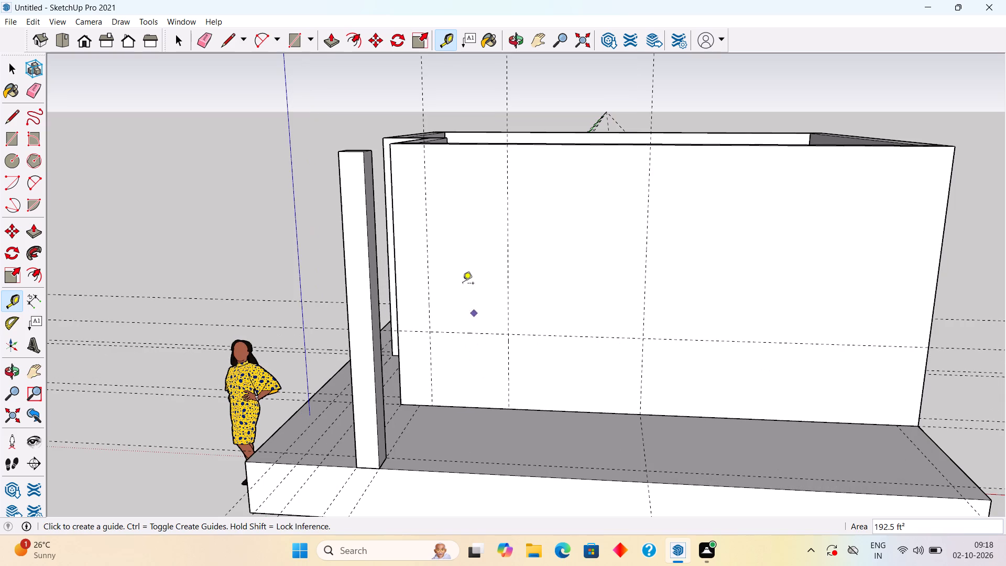
pyautogui.click(465, 332)
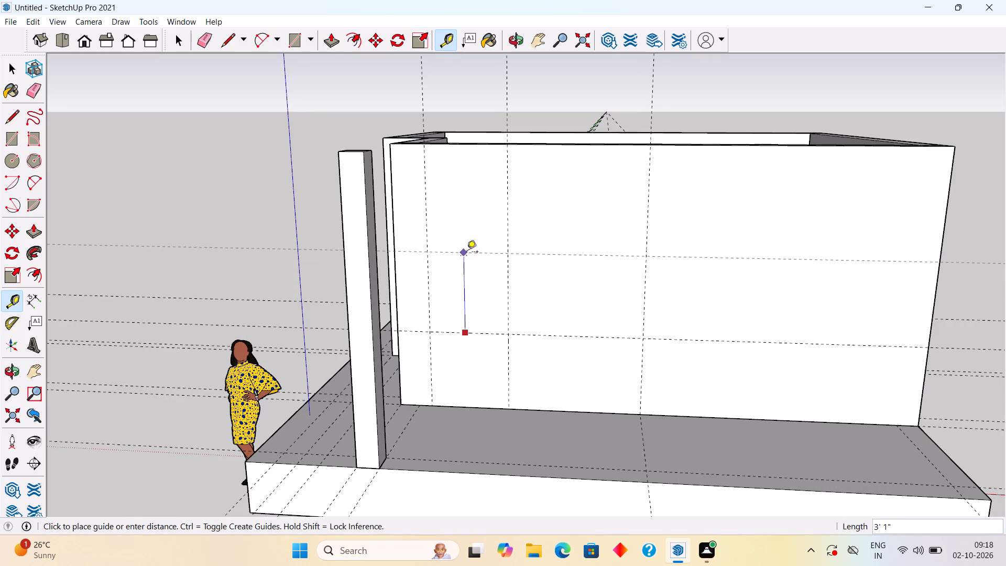
pyautogui.write("4'")
pyautogui.press('Return')
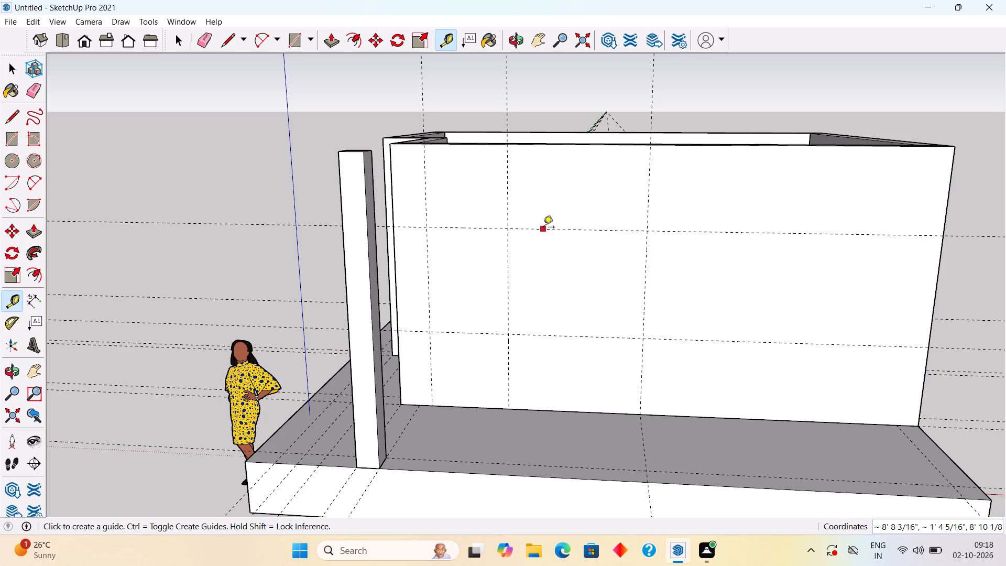
# Place a horizontal guide 2' below the upper wall guide and a vertical guide 2' from the farthest vertical guide, toward the column.
pyautogui.click(543, 228)
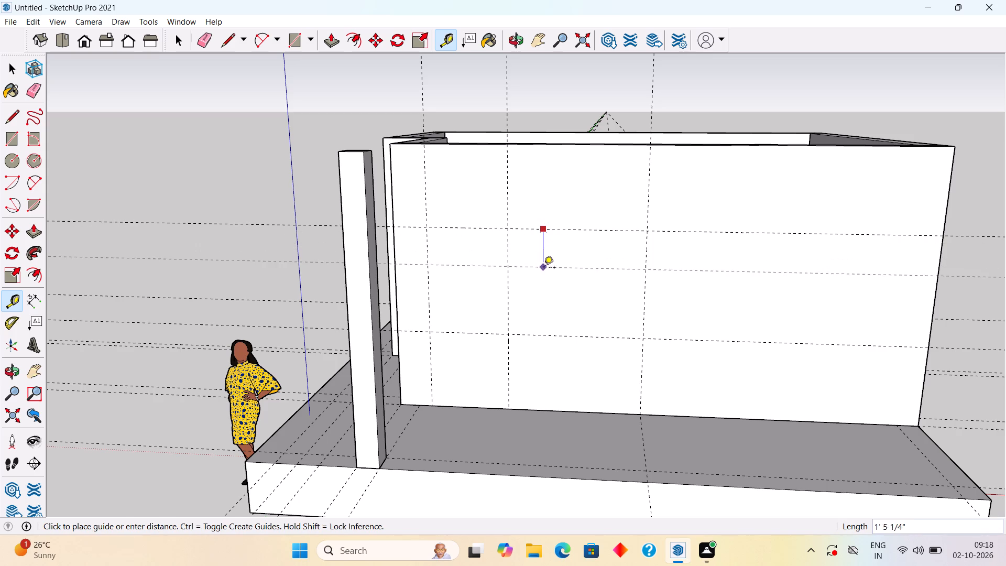
pyautogui.write("2'")
pyautogui.press('Return')
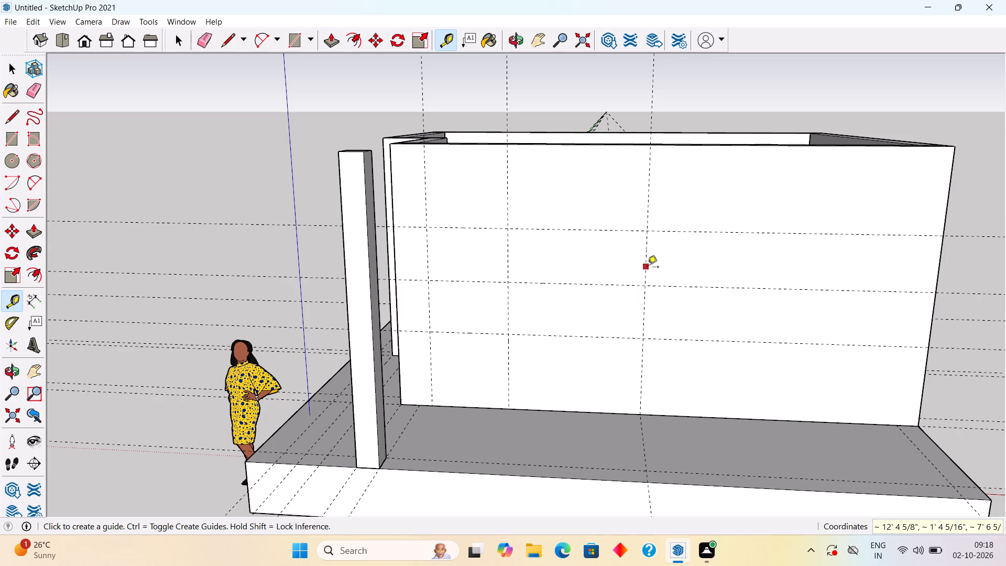
pyautogui.click(648, 268)
pyautogui.write("2'")
pyautogui.press('Return')
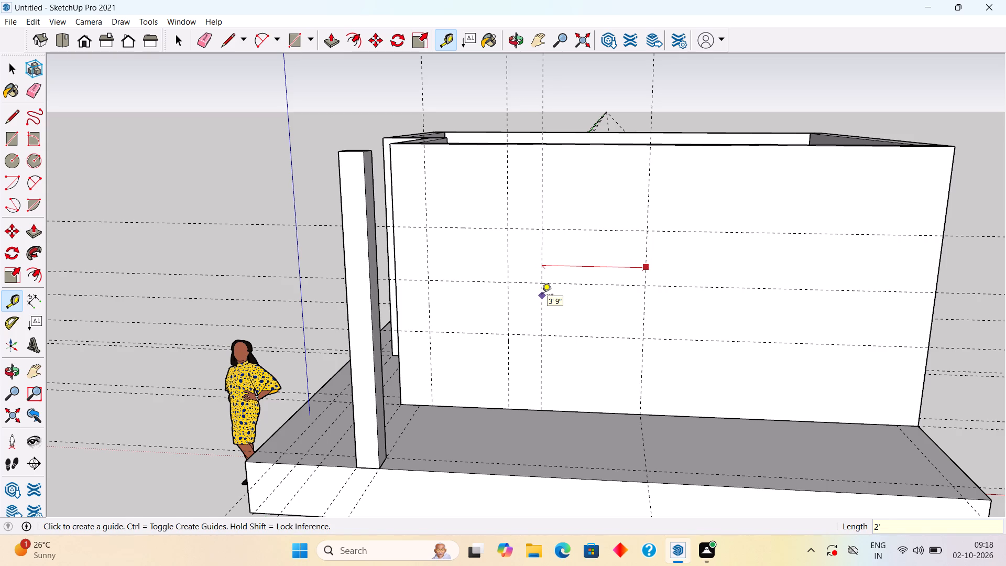
pyautogui.press('z')
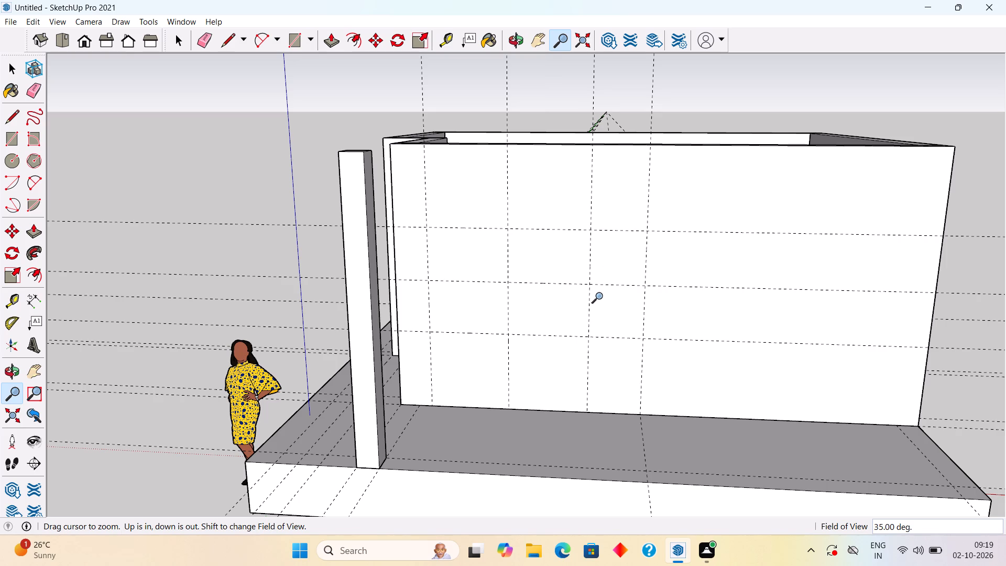
pyautogui.press('space')
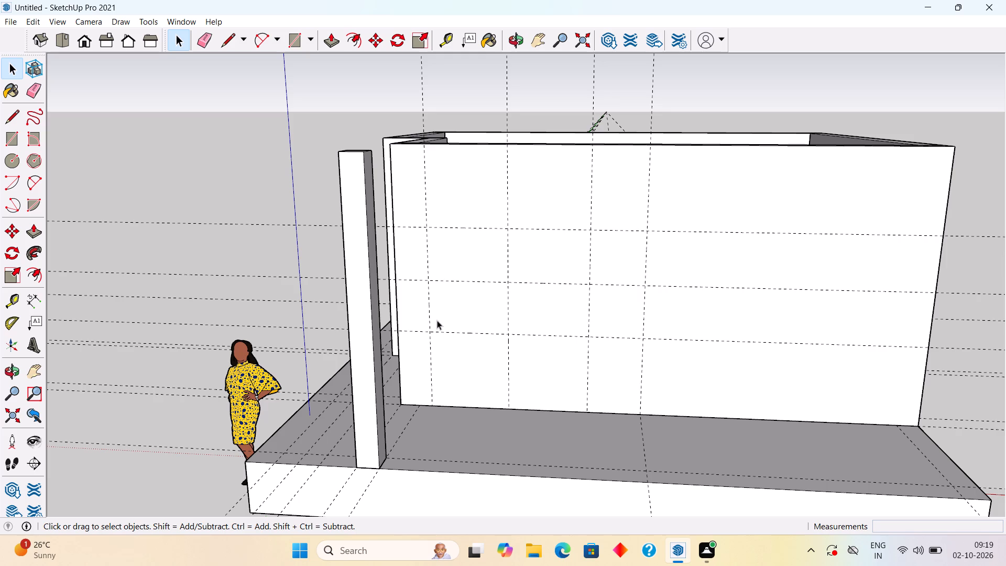
# Inside the long wall's group, draw a 3' wide by 4' high rectangle near the column and a 2' square, both fitted to the guides.
pyautogui.moveTo(434, 328); pyautogui.dragTo(465, 322, button='middle')
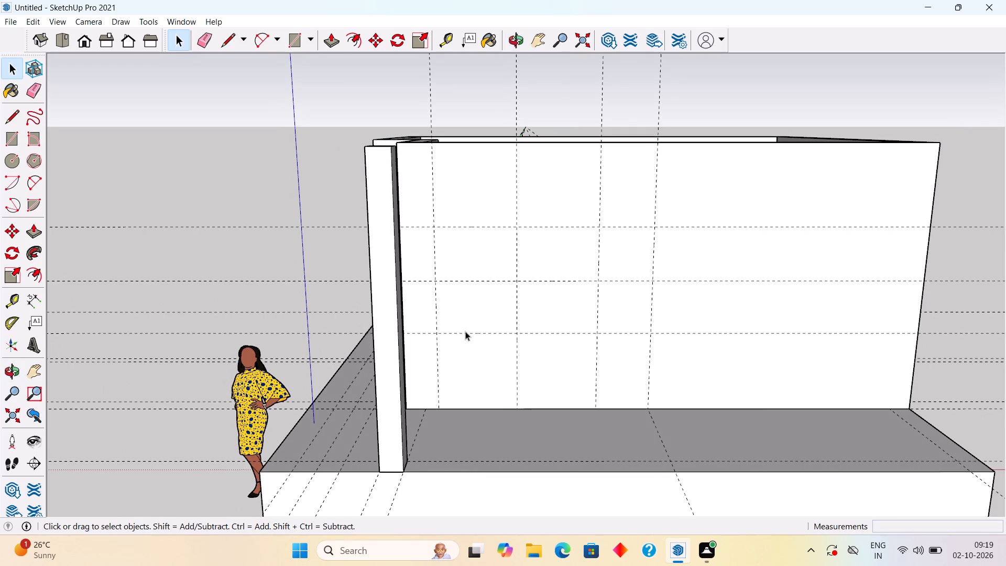
pyautogui.press('r')
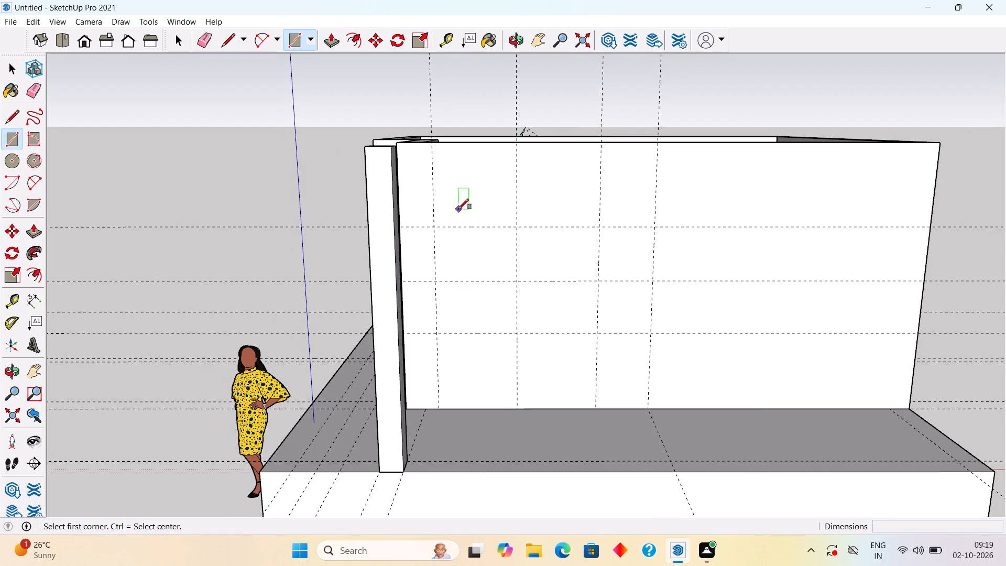
pyautogui.press('space')
pyautogui.click(451, 198)
pyautogui.doubleClick(451, 198)
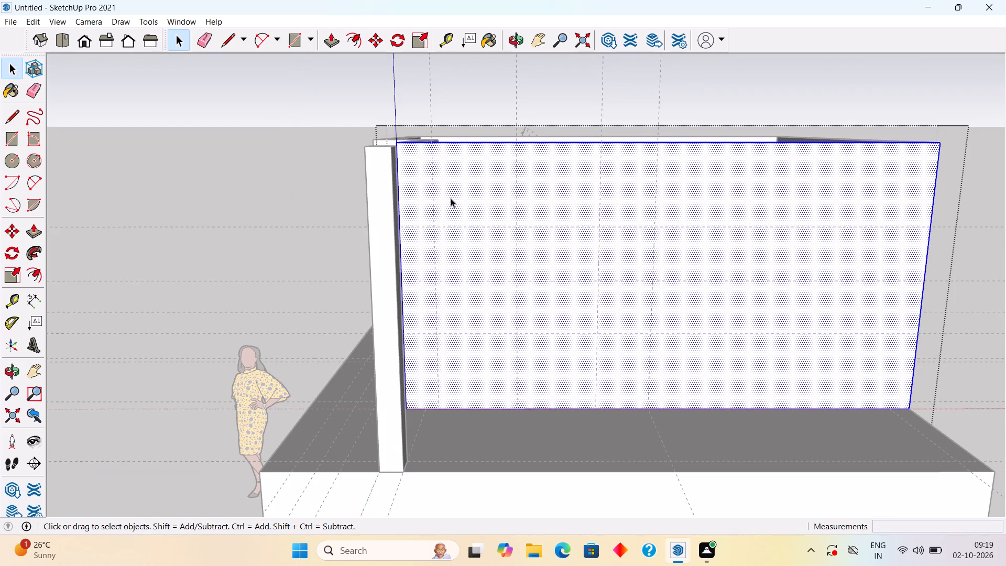
pyautogui.press('r')
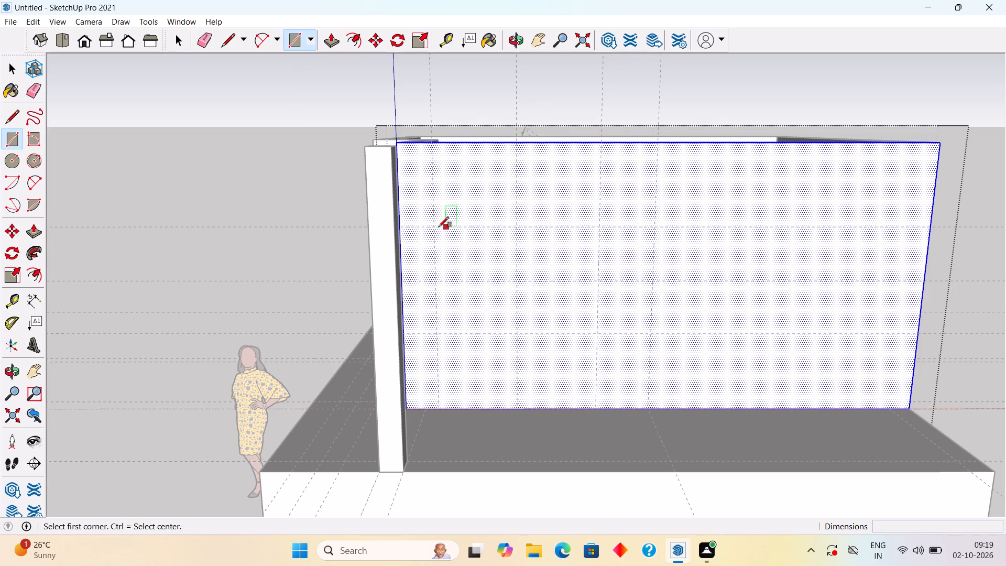
pyautogui.click(434, 227)
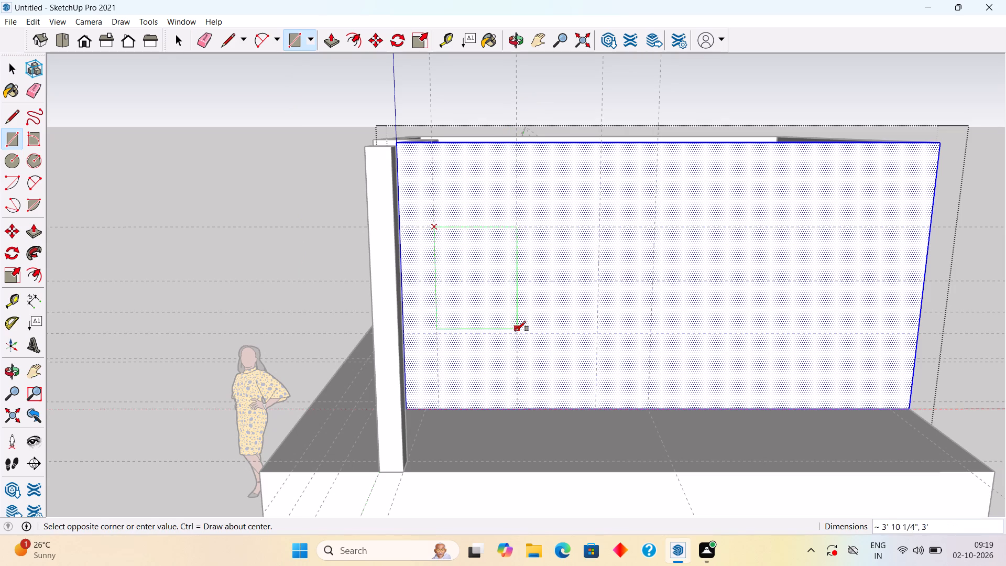
pyautogui.click(517, 332)
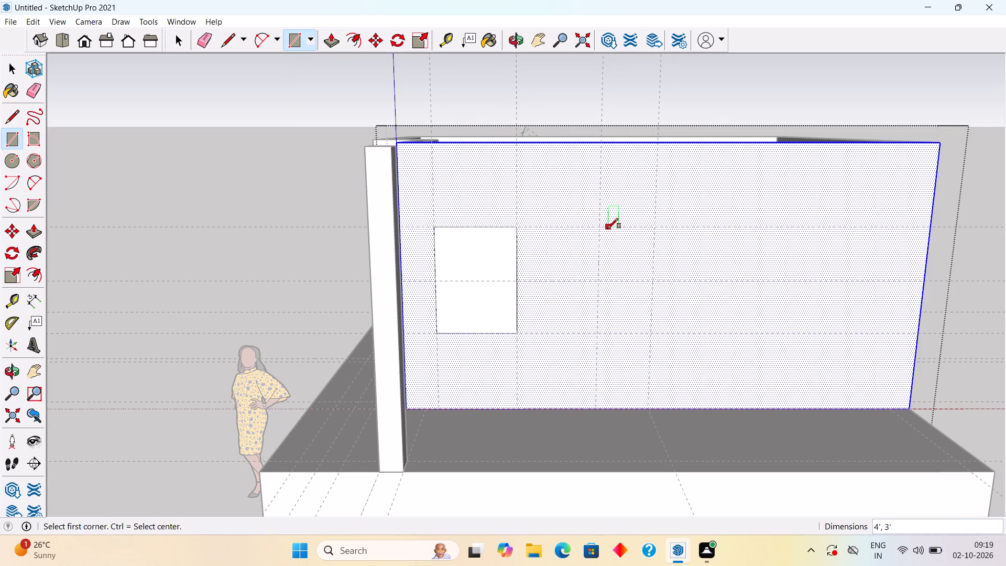
pyautogui.click(602, 228)
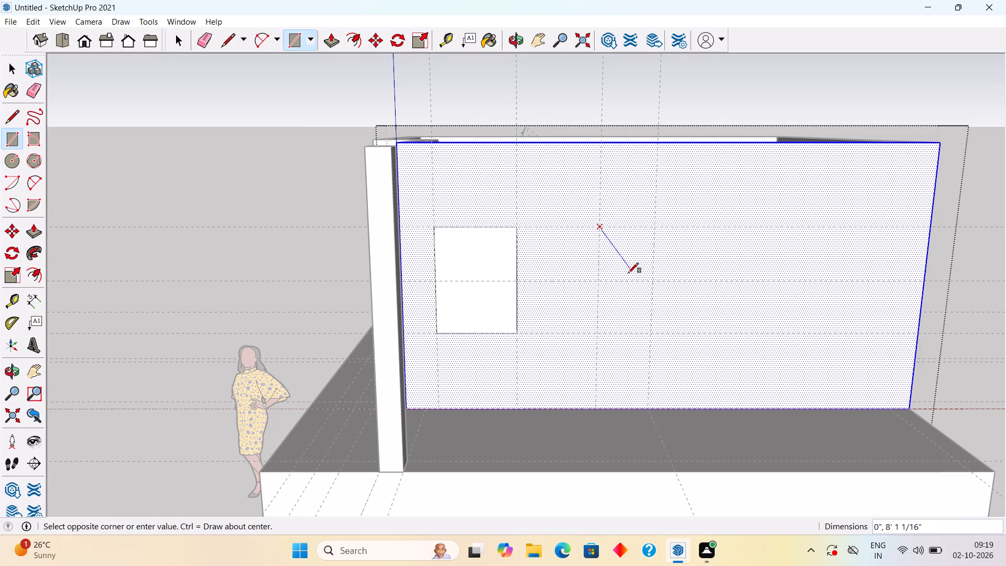
pyautogui.click(652, 277)
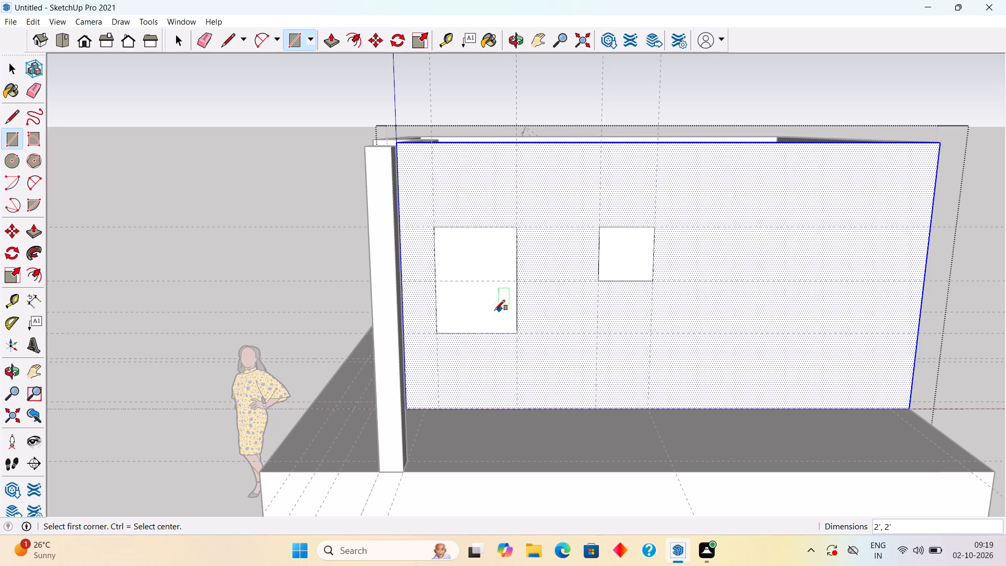
# Push both rectangles 9" through the long wall to cut the two openings, and leave the wall's group.
pyautogui.press('space')
pyautogui.click(477, 311)
pyautogui.press('p')
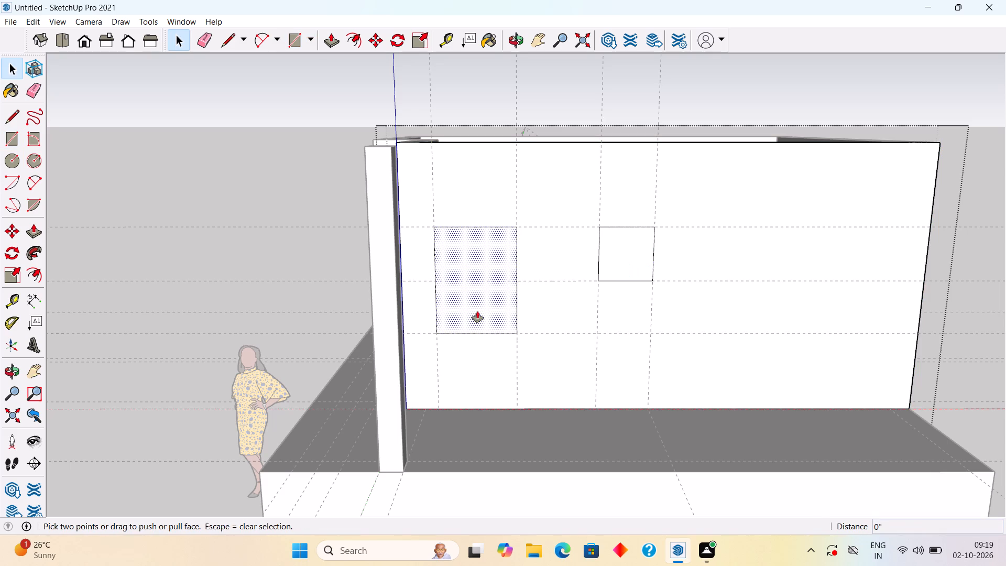
pyautogui.moveTo(477, 311); pyautogui.dragTo(474, 297)
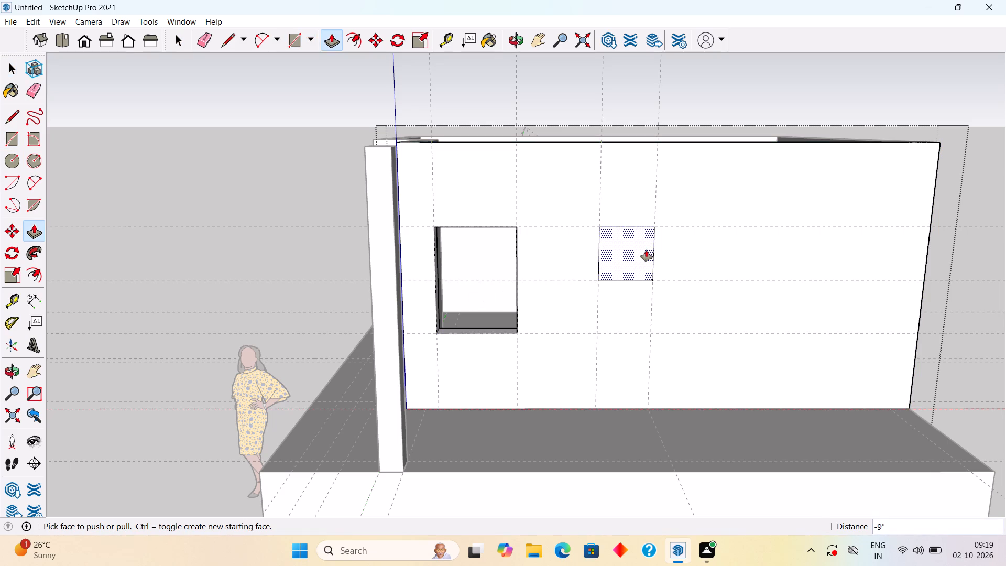
pyautogui.doubleClick(641, 252)
pyautogui.press('space')
pyautogui.click(521, 97)
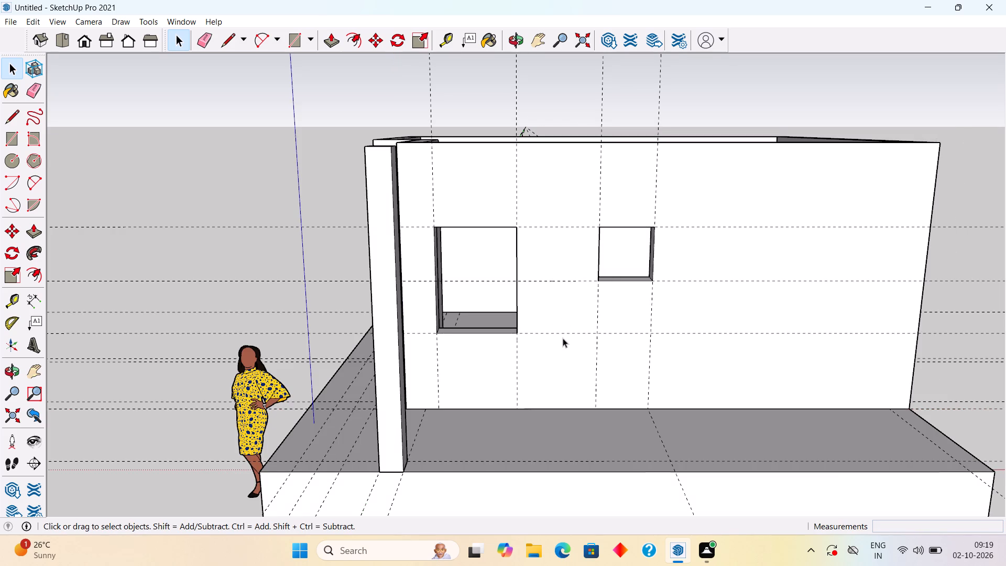
# Draw a rectangle over the larger opening, starting from its upper column-side corner.
pyautogui.moveTo(563, 335); pyautogui.dragTo(573, 307, button='middle')
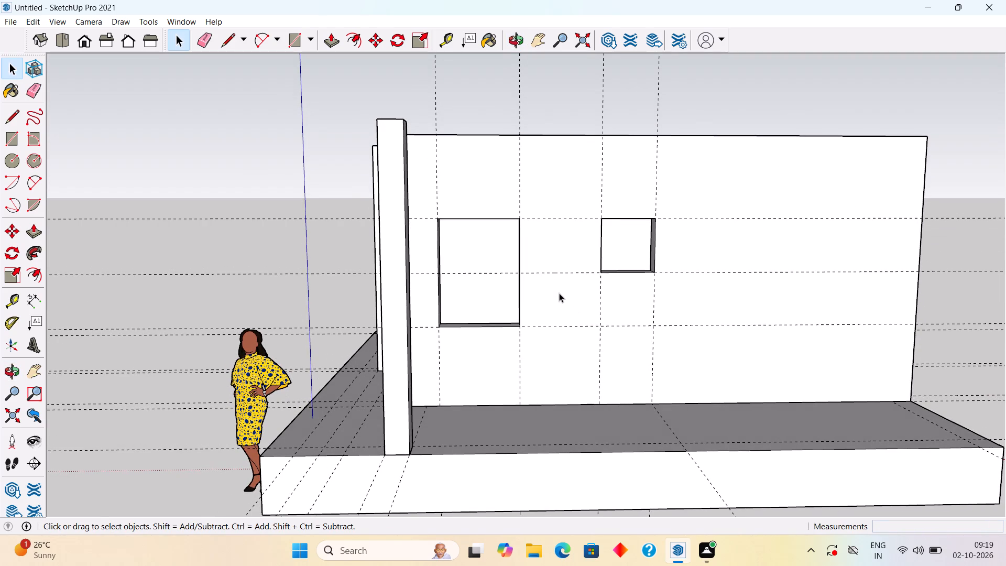
pyautogui.press('r')
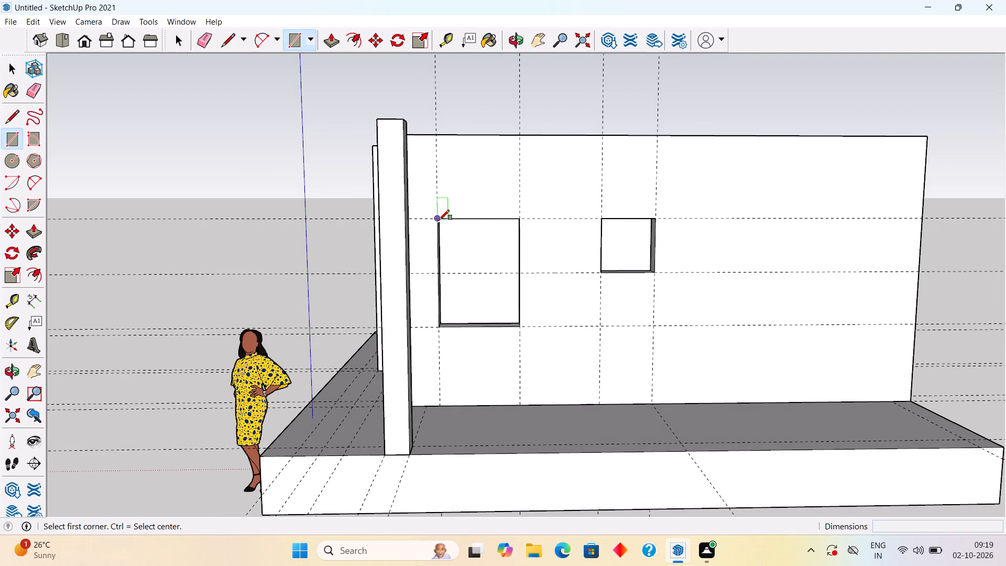
pyautogui.click(439, 220)
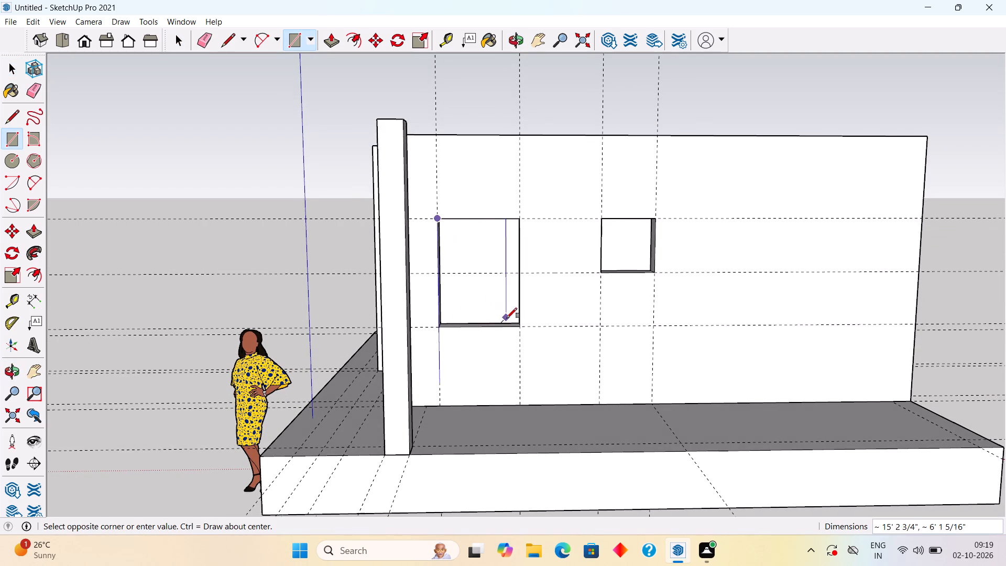
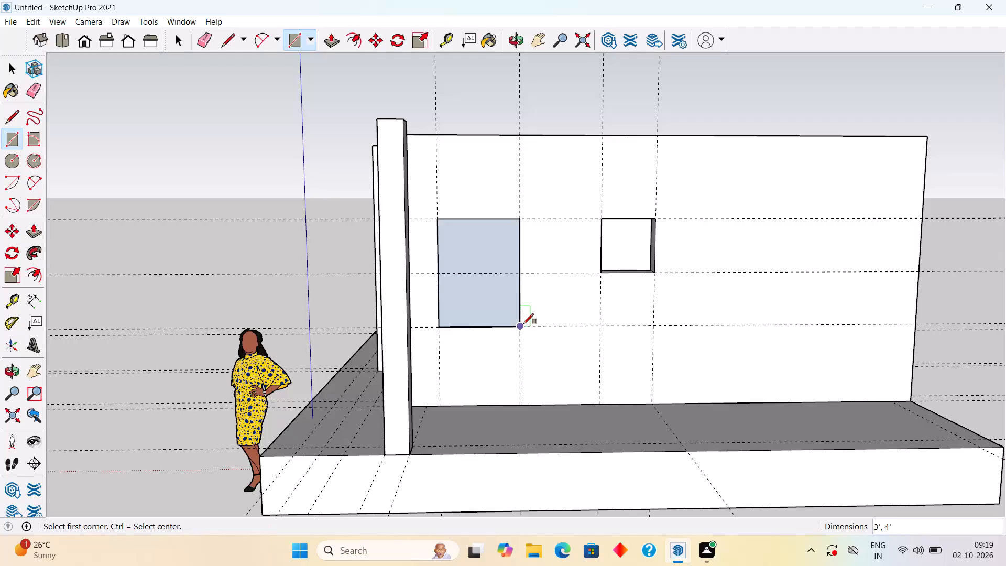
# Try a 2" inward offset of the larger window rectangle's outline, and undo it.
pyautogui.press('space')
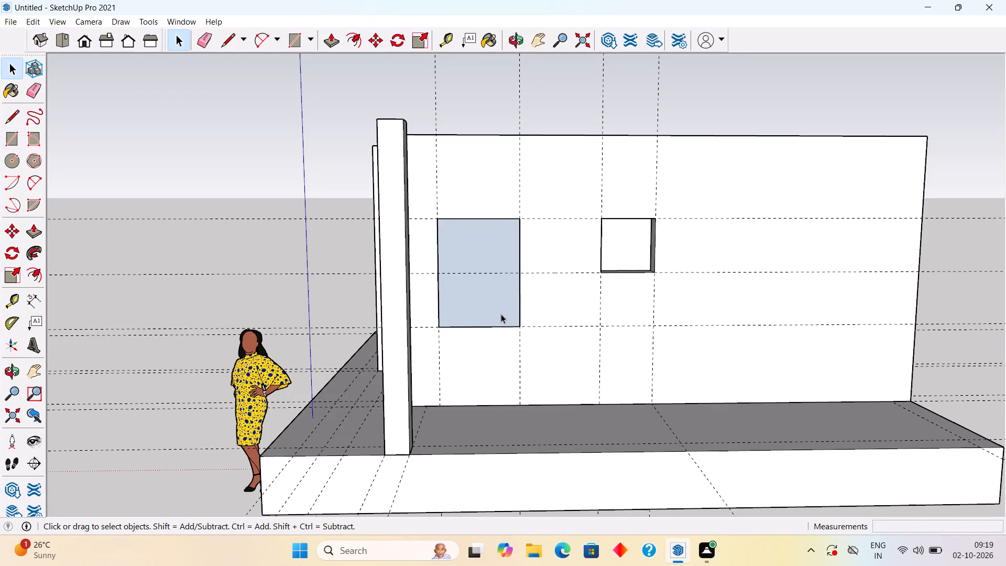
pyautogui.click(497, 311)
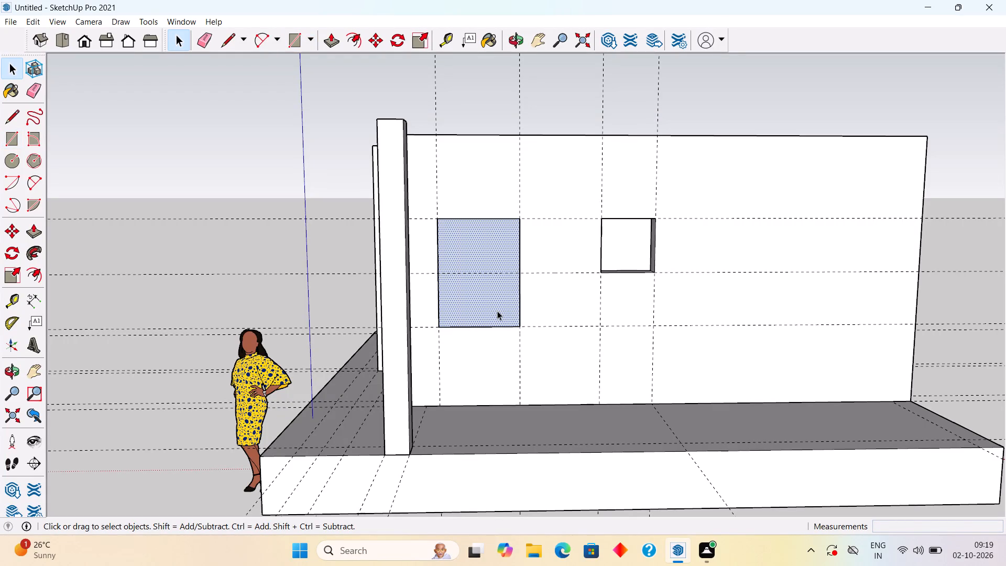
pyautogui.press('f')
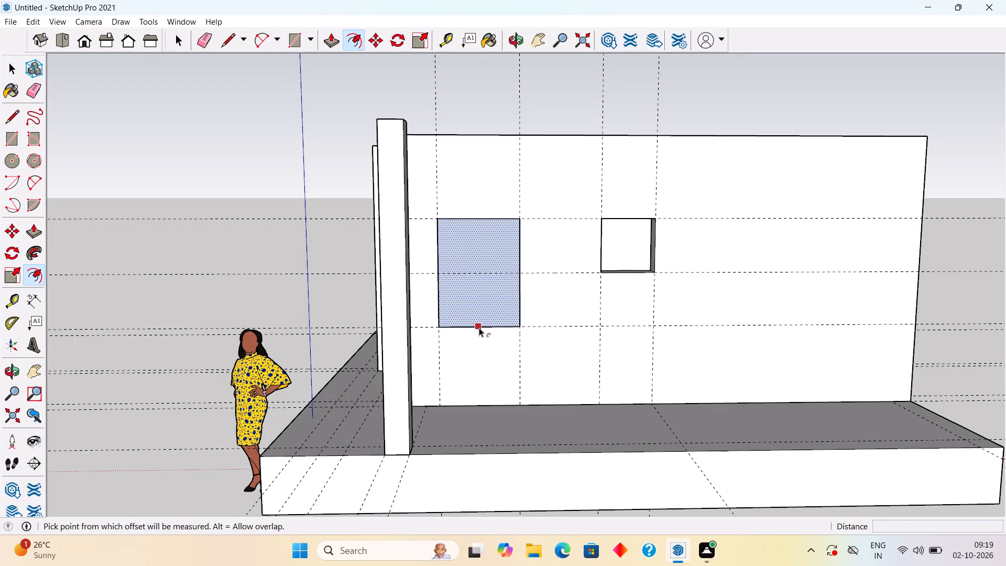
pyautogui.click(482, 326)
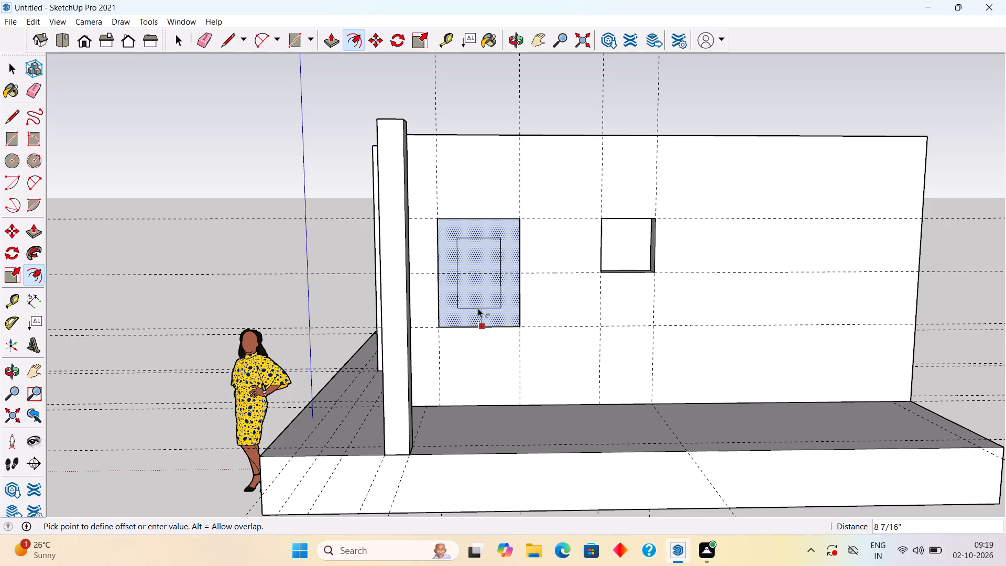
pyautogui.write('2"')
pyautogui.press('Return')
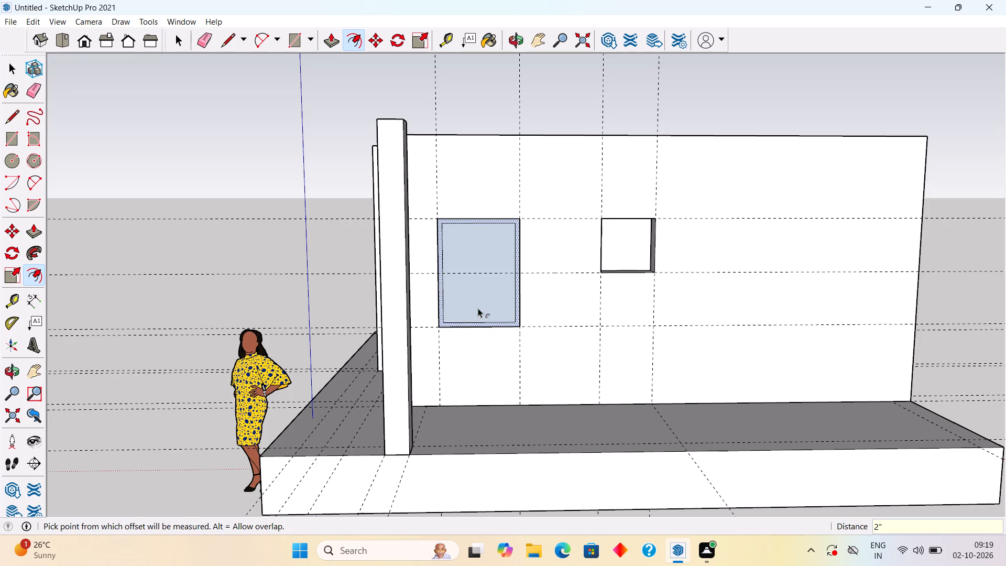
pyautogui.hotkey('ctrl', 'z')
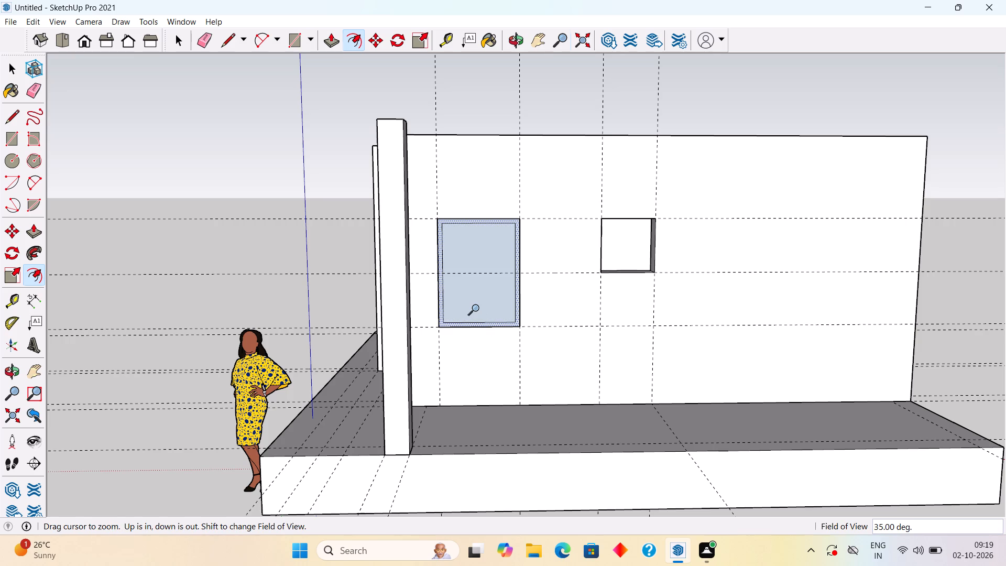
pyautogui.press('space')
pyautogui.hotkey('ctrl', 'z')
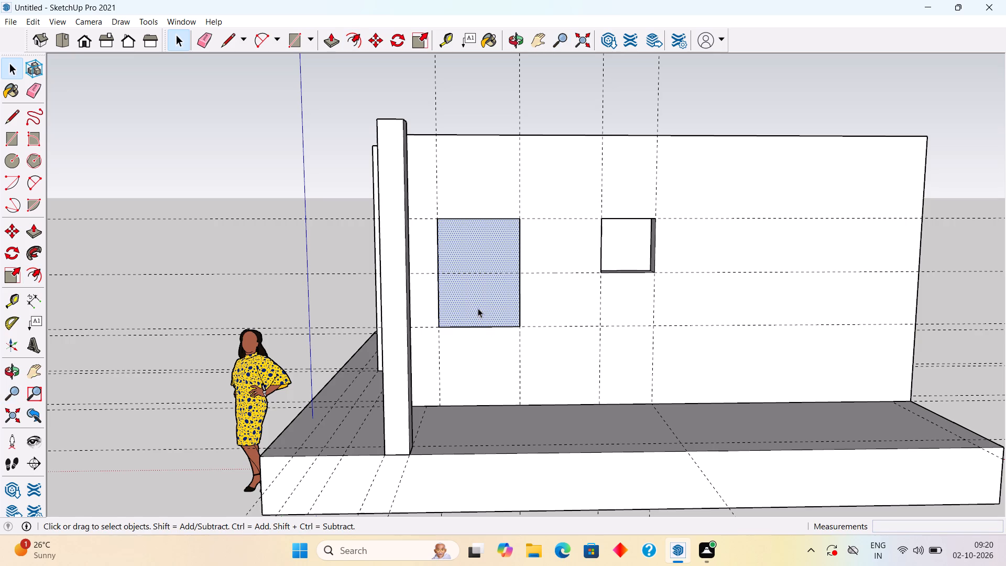
# Offset the outline of the larger window rectangle 3" inward to form the frame border.
pyautogui.press('f')
pyautogui.click(495, 326)
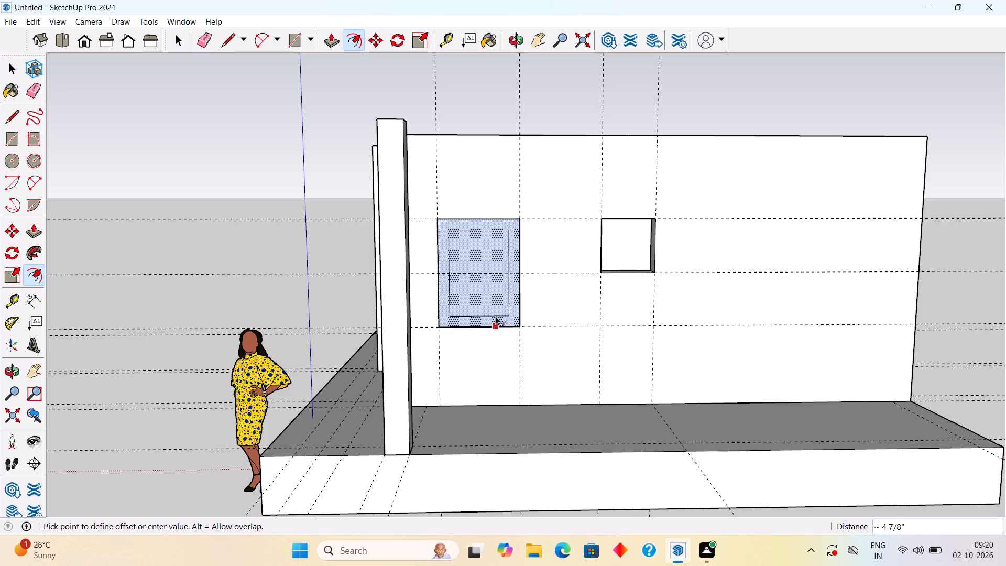
pyautogui.write('3"')
pyautogui.press('Return')
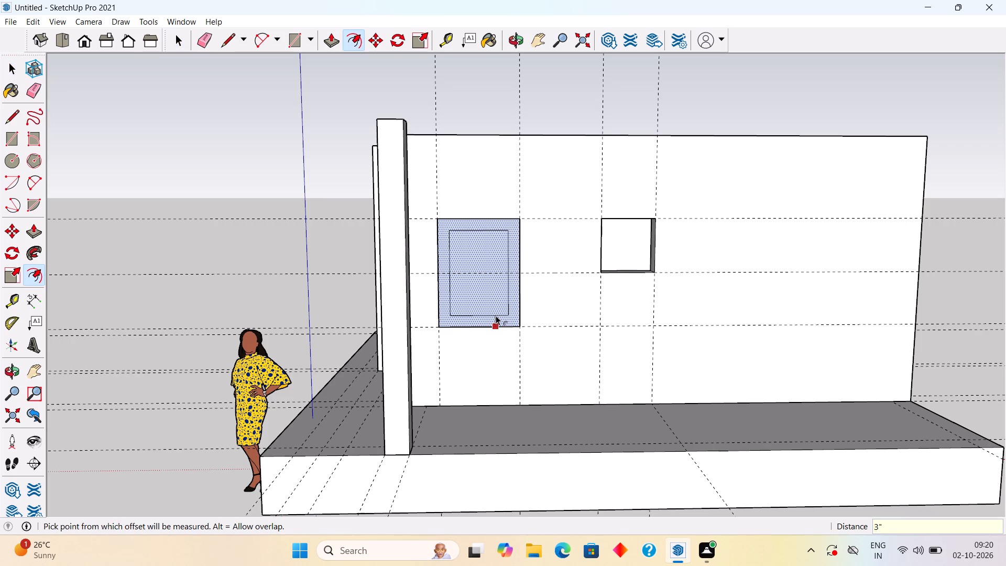
pyautogui.press('space')
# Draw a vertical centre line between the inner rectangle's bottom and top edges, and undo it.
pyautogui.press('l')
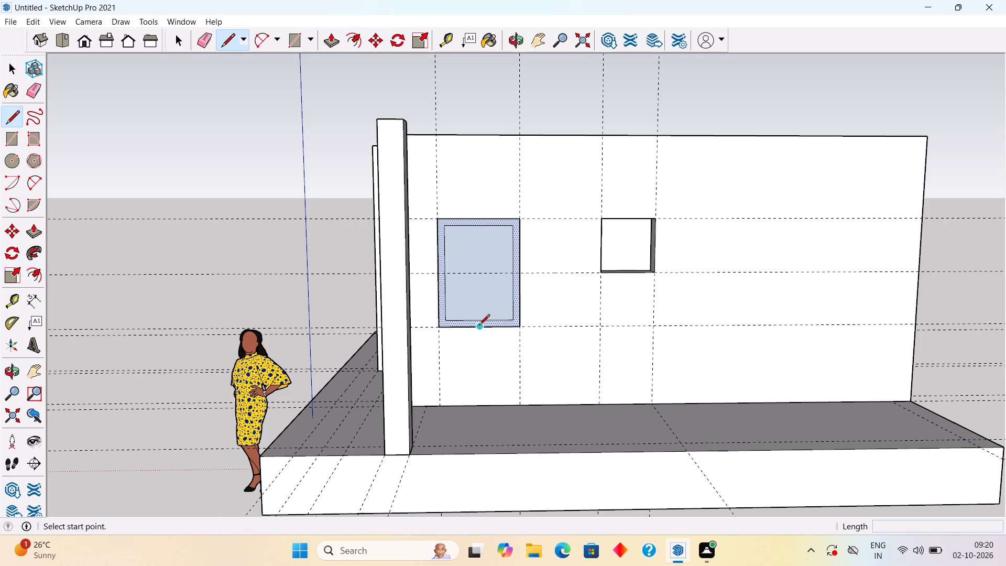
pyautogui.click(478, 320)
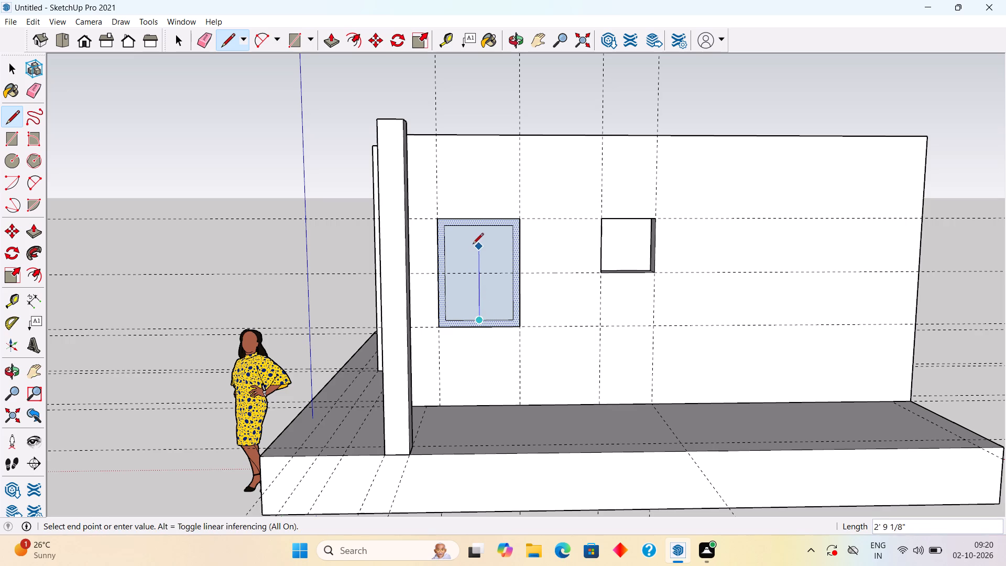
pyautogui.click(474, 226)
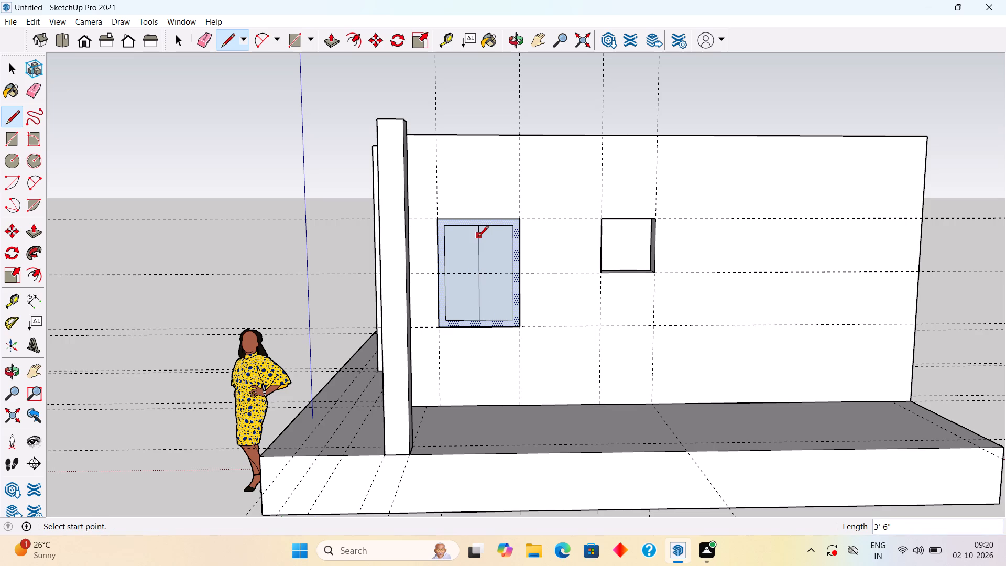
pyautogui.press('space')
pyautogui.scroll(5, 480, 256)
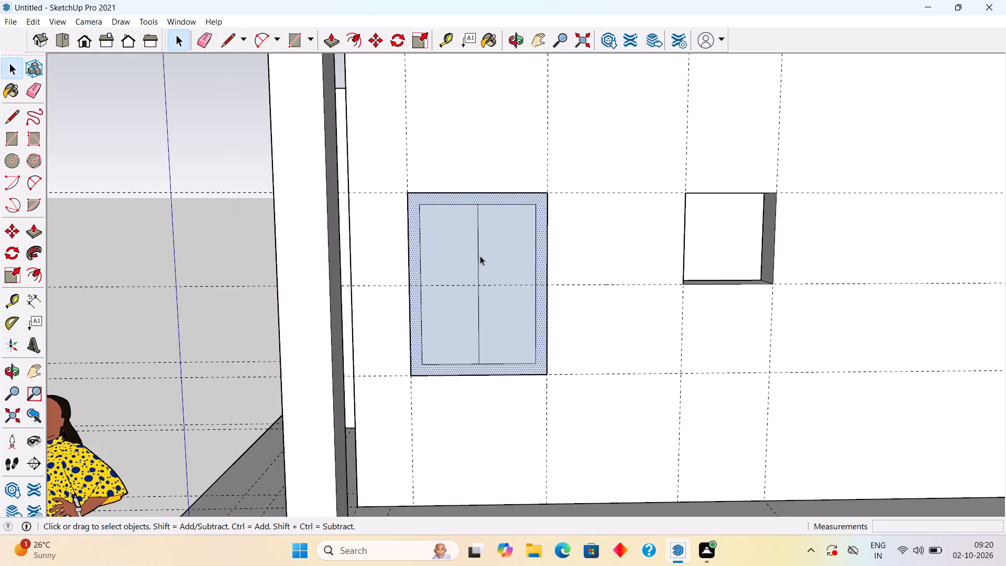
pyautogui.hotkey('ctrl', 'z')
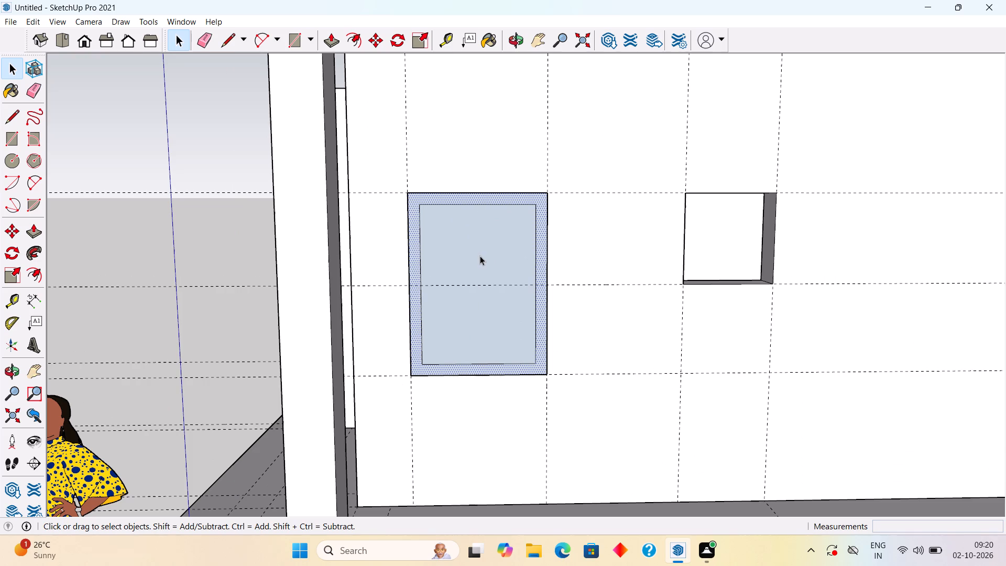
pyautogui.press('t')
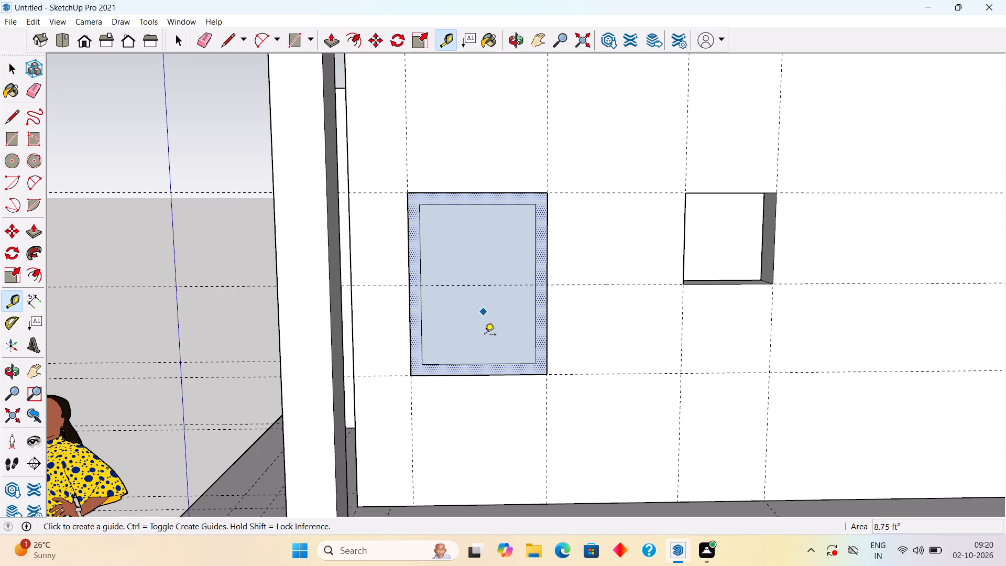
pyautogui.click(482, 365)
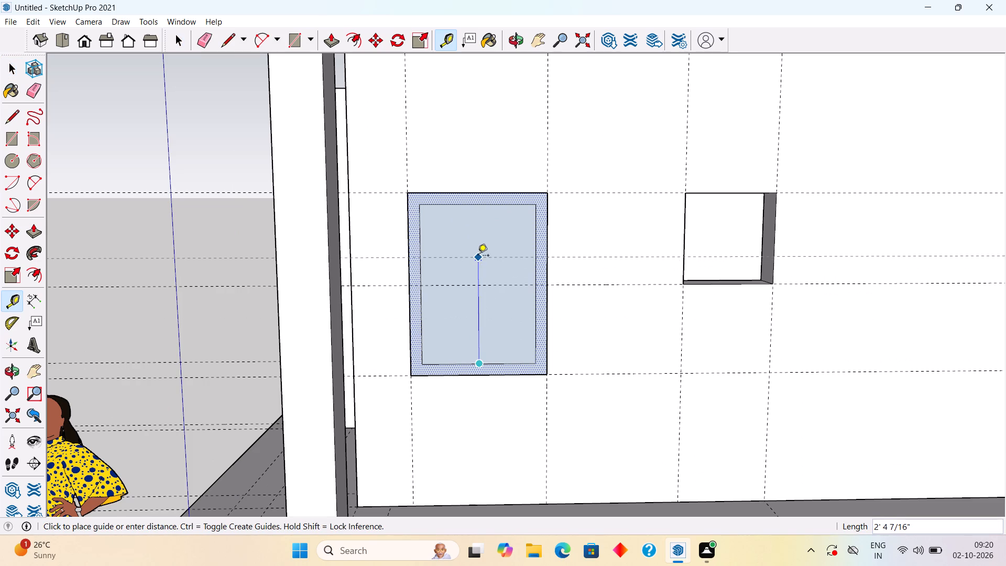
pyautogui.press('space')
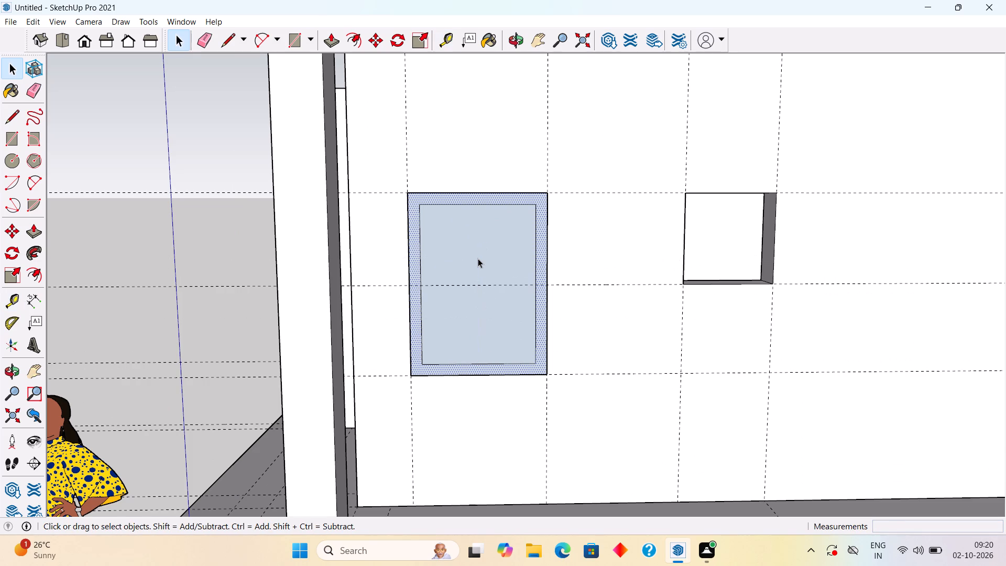
# Place a vertical guide through the middle of the window's inner rectangle, plus one guide 1.5" to each side of it.
pyautogui.press('t')
pyautogui.click(420, 328)
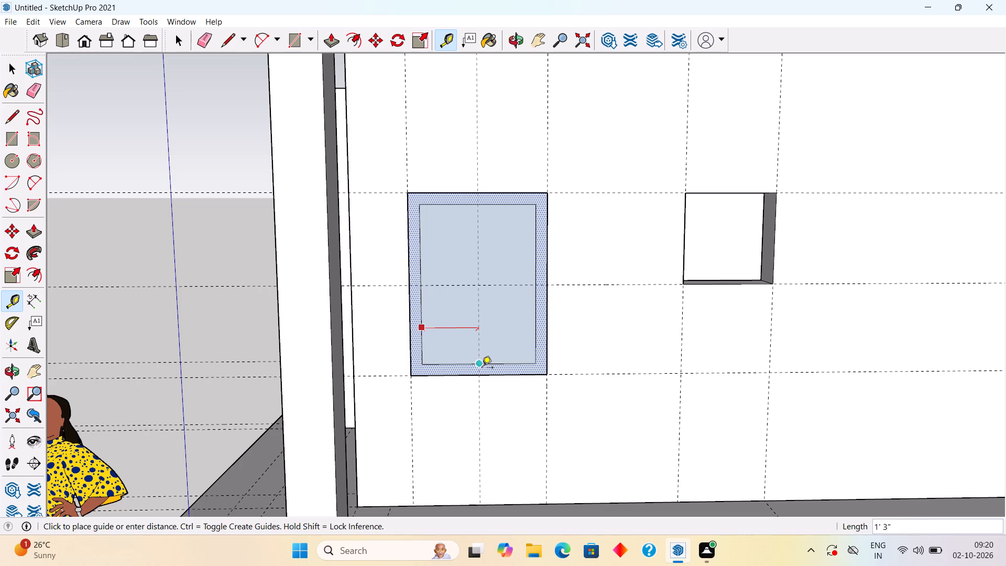
pyautogui.click(482, 368)
pyautogui.click(476, 331)
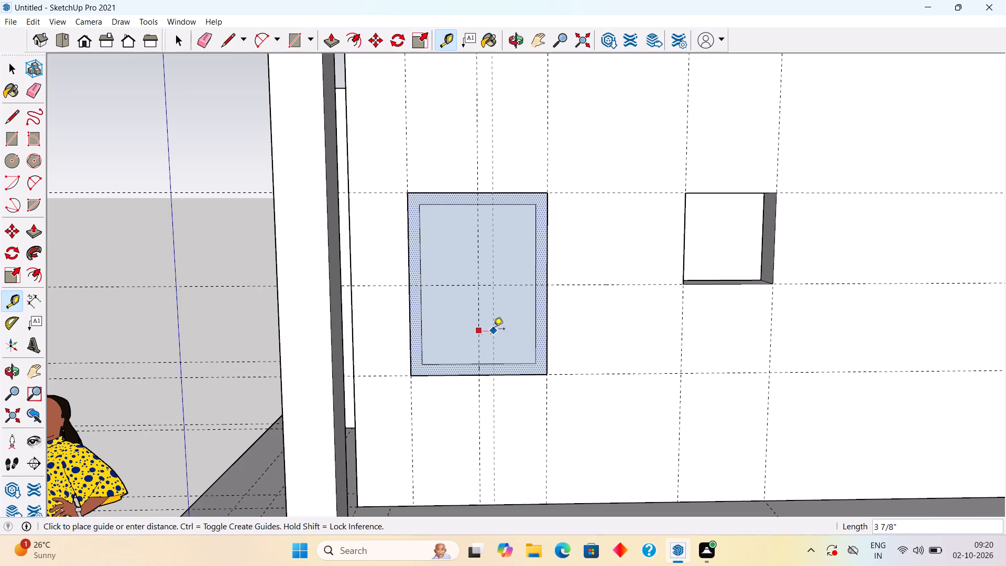
pyautogui.write('1.5"')
pyautogui.press('Return')
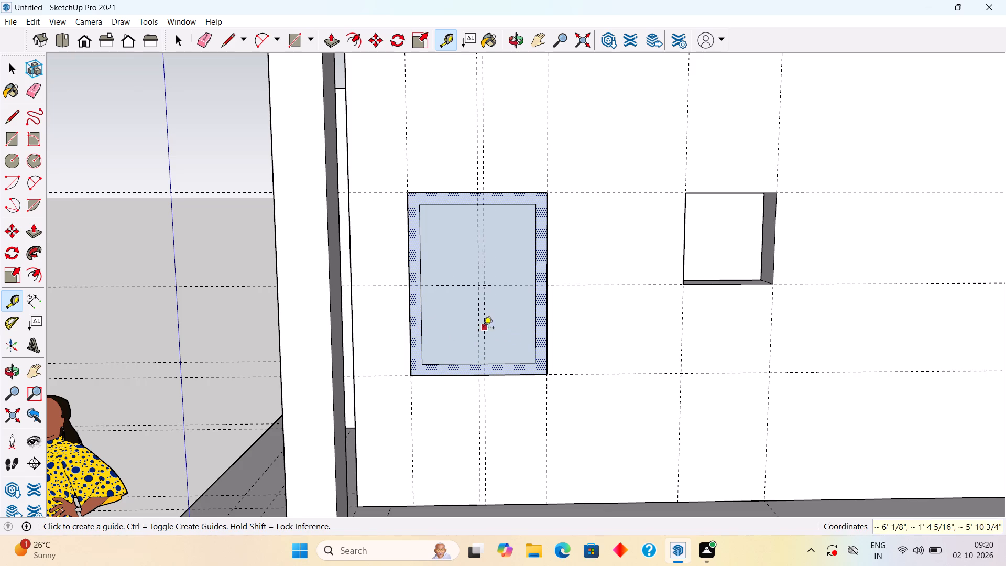
pyautogui.scroll(1, 477, 334)
pyautogui.click(479, 325)
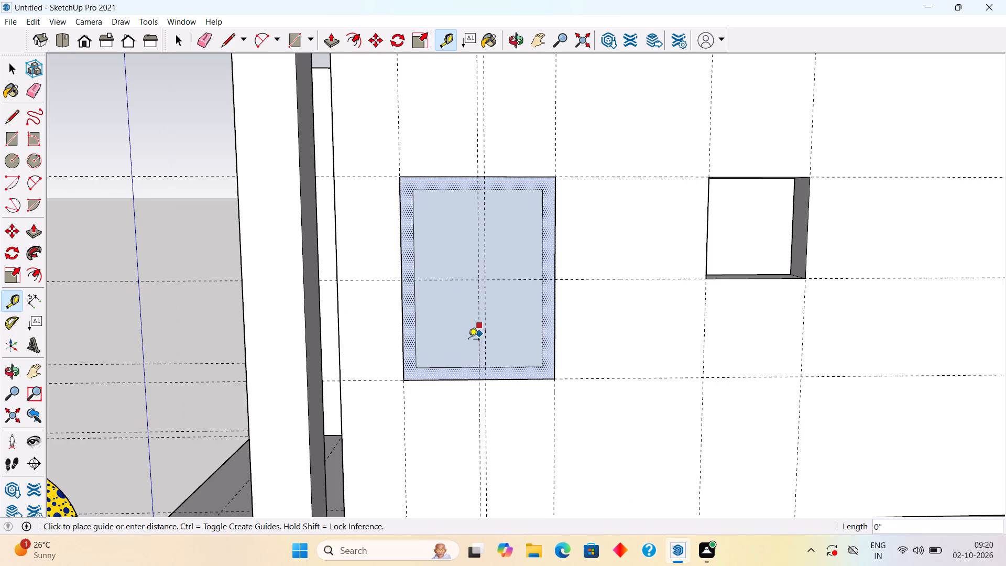
pyautogui.write('1.5"')
pyautogui.press('Return')
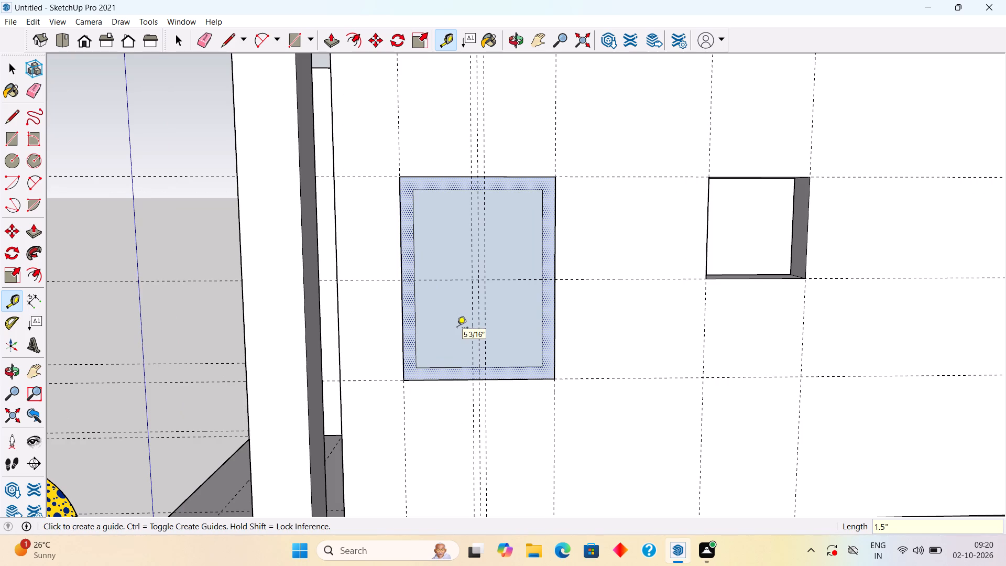
pyautogui.press('space')
# Draw two vertical lines along the outer mullion guides, from the inner rectangle's top edge to its bottom edge.
pyautogui.write('l')
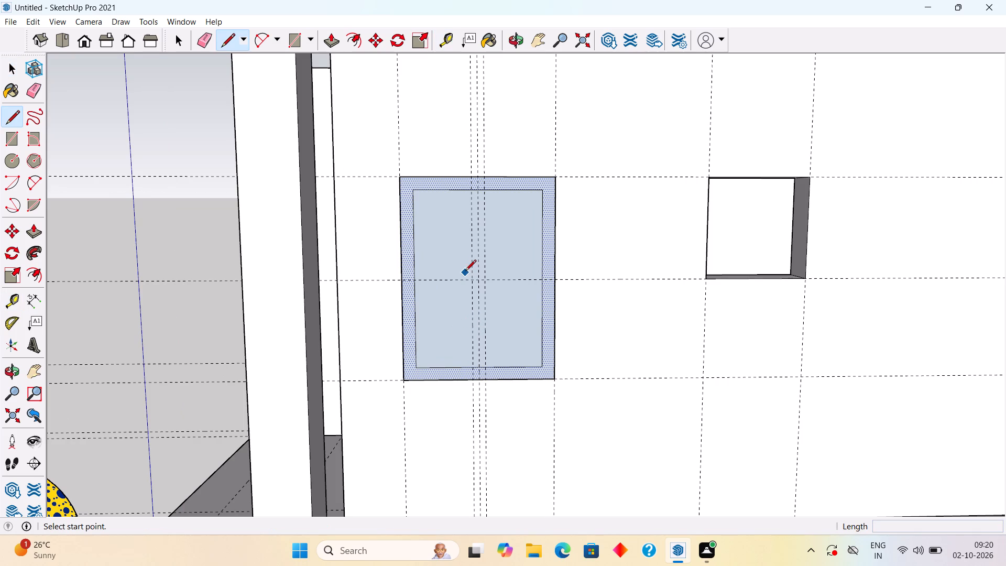
pyautogui.click(471, 190)
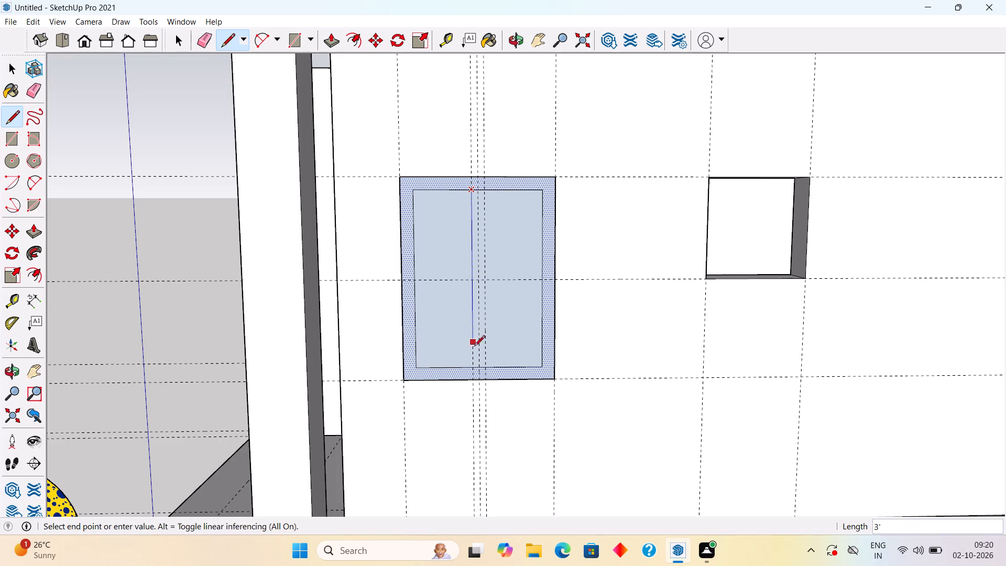
pyautogui.click(475, 364)
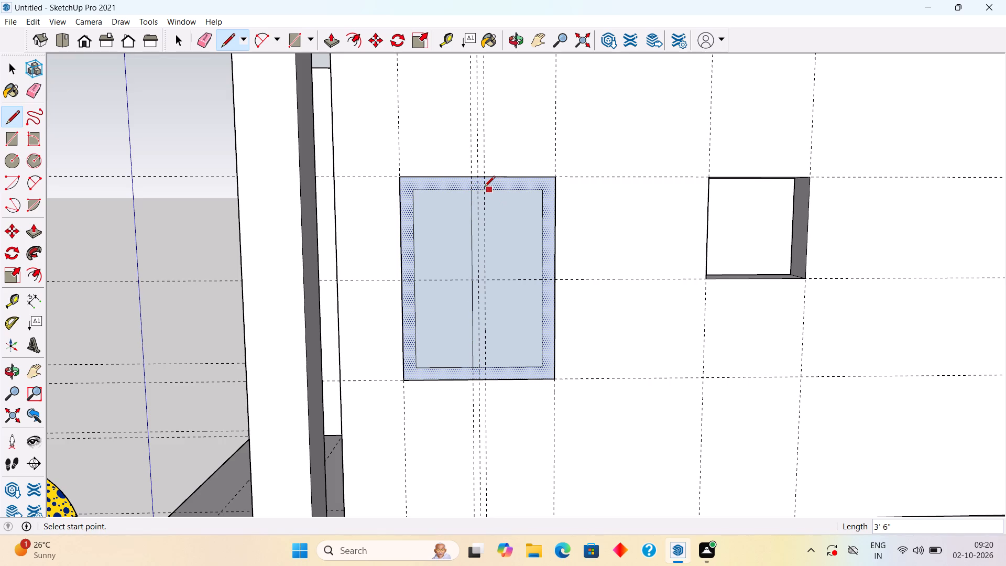
pyautogui.click(483, 194)
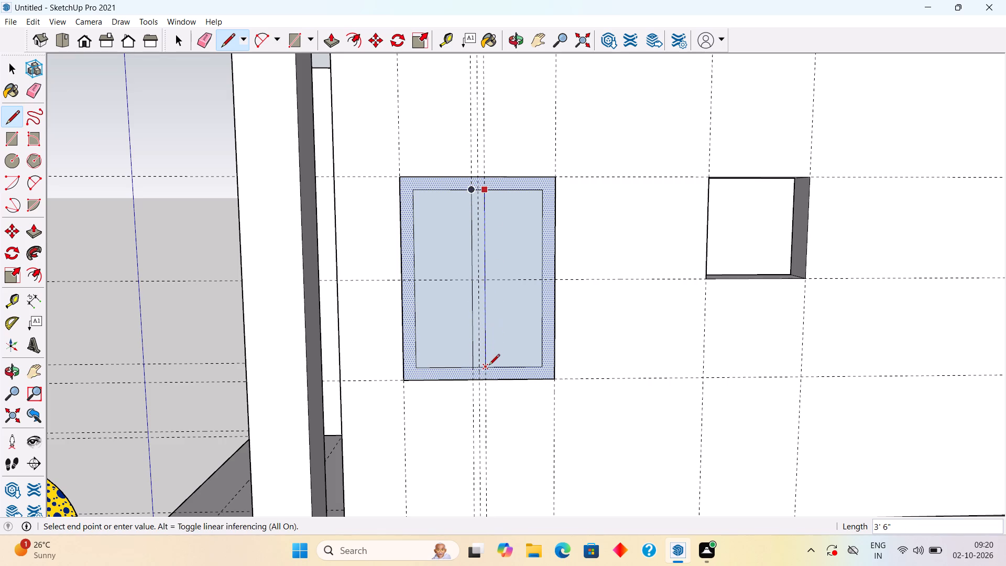
pyautogui.click(489, 366)
pyautogui.press('space')
# Erase the short bottom and top edge segments between the two mullion lines to join the mullion with the frame.
pyautogui.scroll(2, 480, 371)
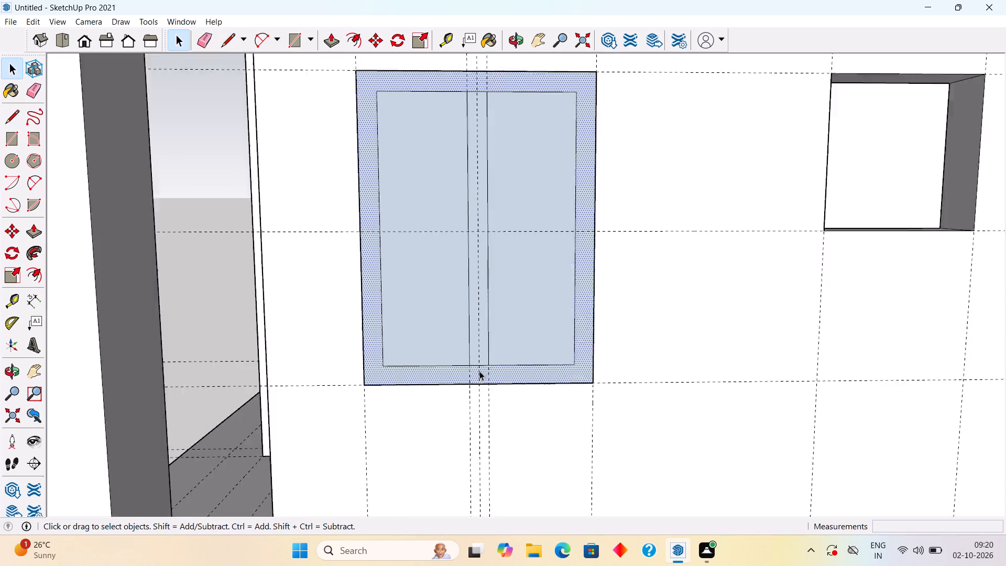
pyautogui.scroll(12, 479, 371)
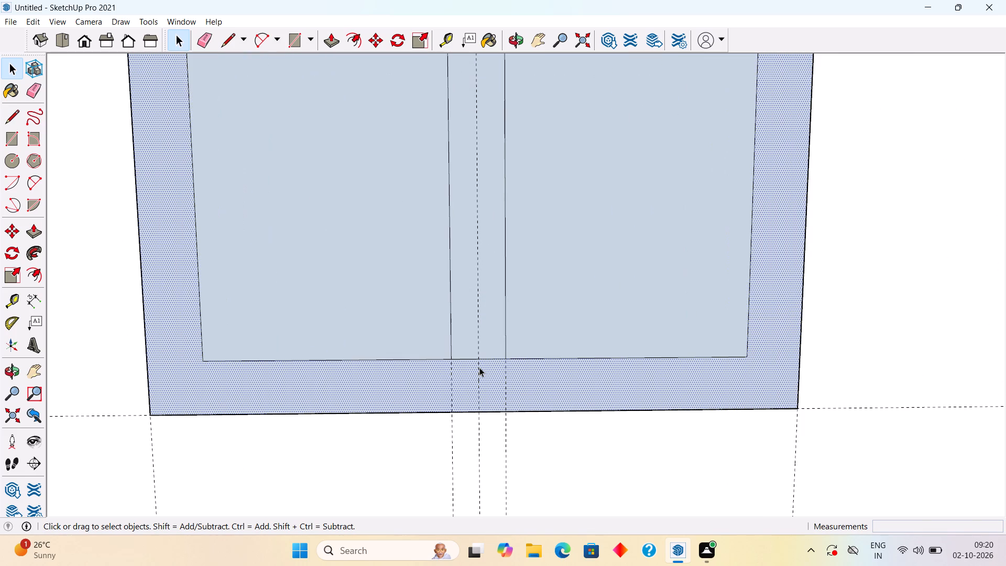
pyautogui.press('t')
pyautogui.press('e')
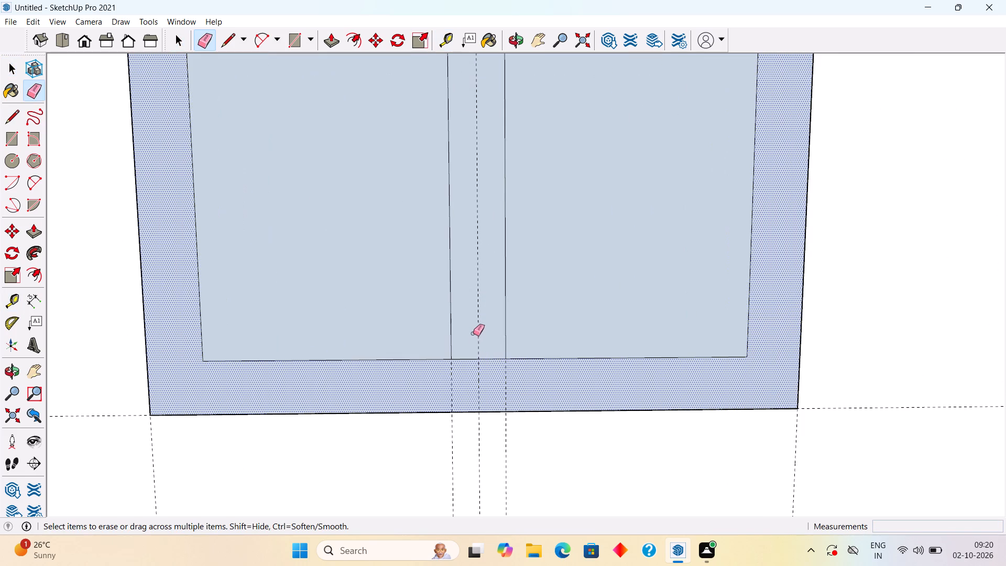
pyautogui.click(467, 359)
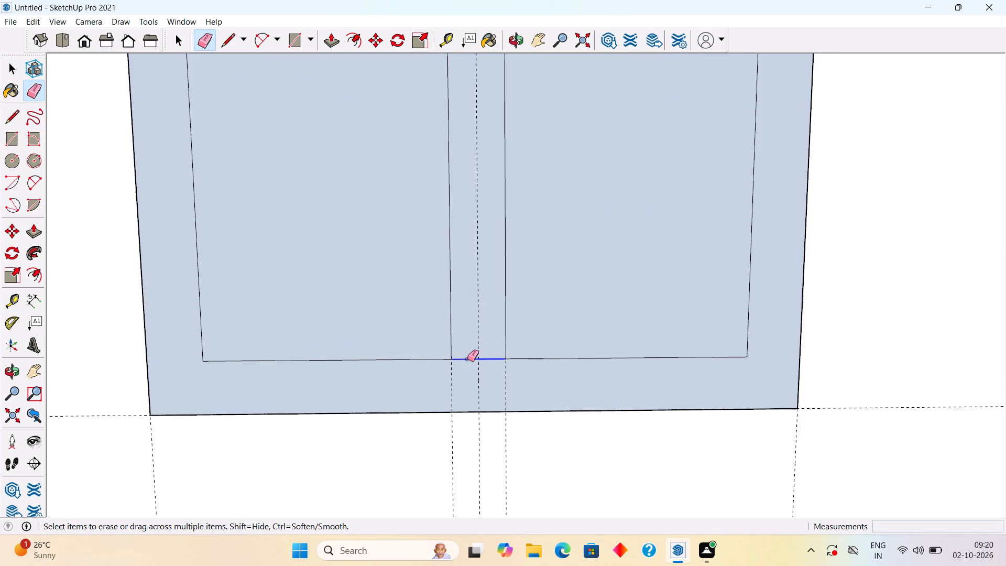
pyautogui.scroll(-12, 478, 331)
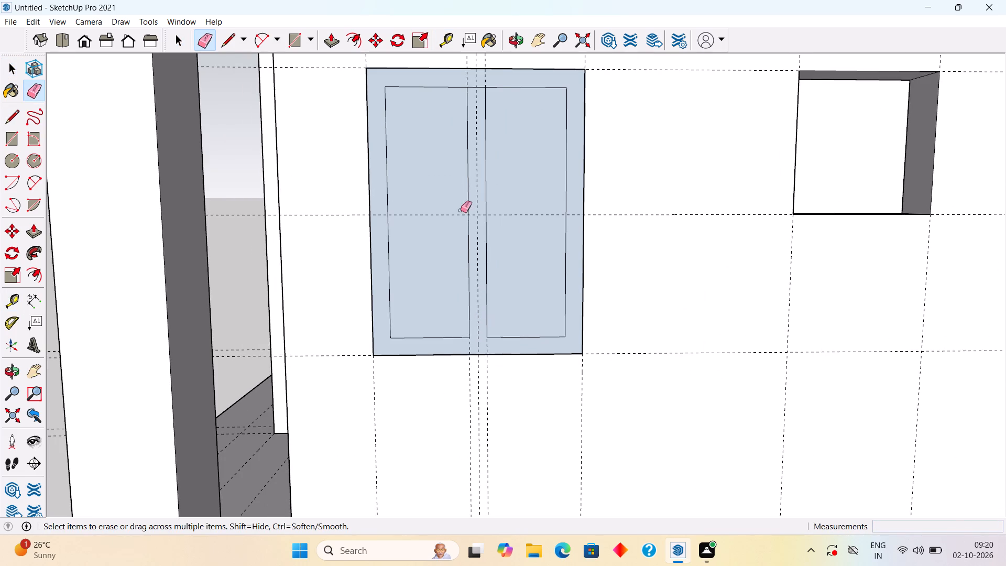
pyautogui.scroll(4, 476, 87)
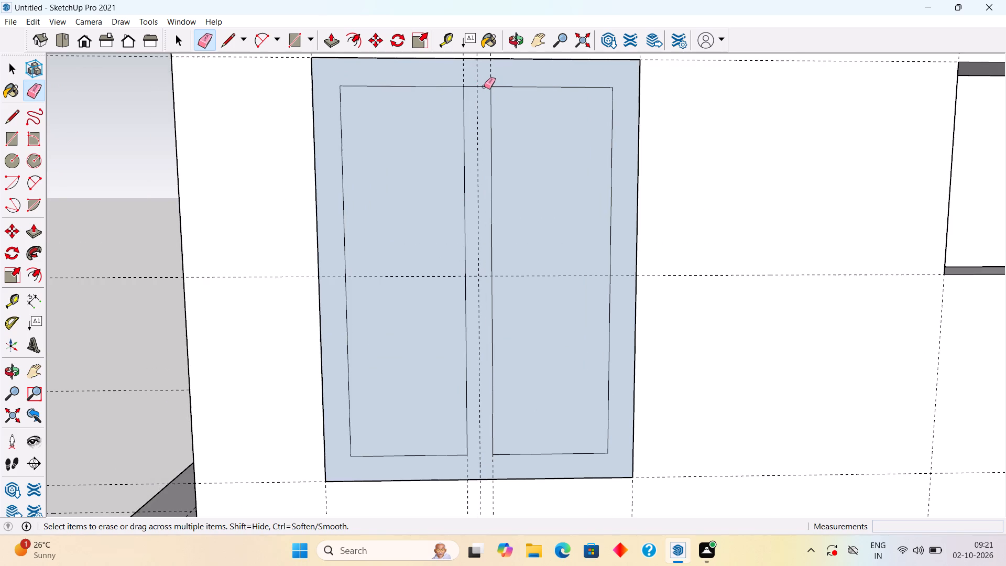
pyautogui.click(484, 86)
pyautogui.scroll(-4, 484, 86)
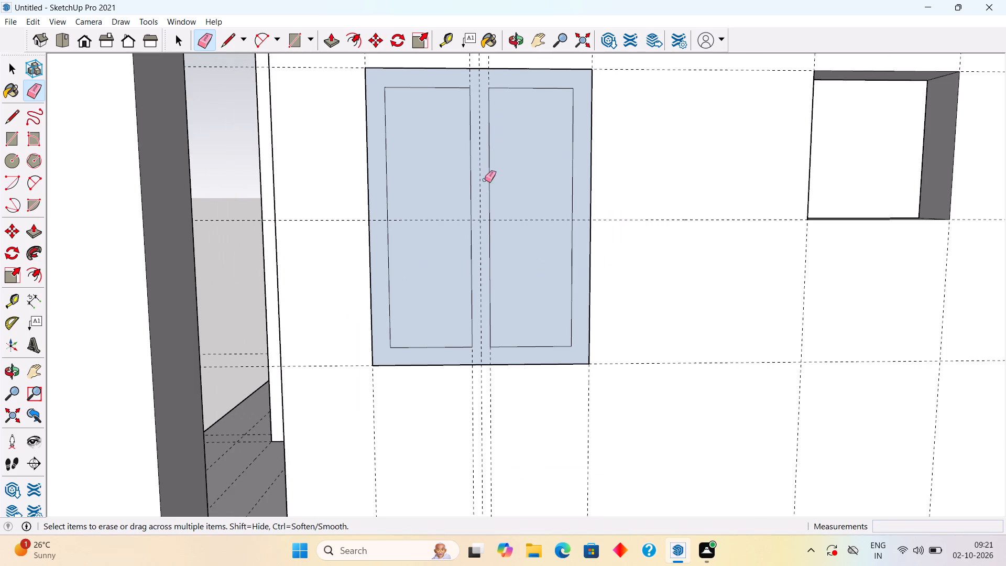
pyautogui.press('space')
# Delete the two pane faces on either side of the mullion, leaving only the window frame face.
pyautogui.click(444, 234)
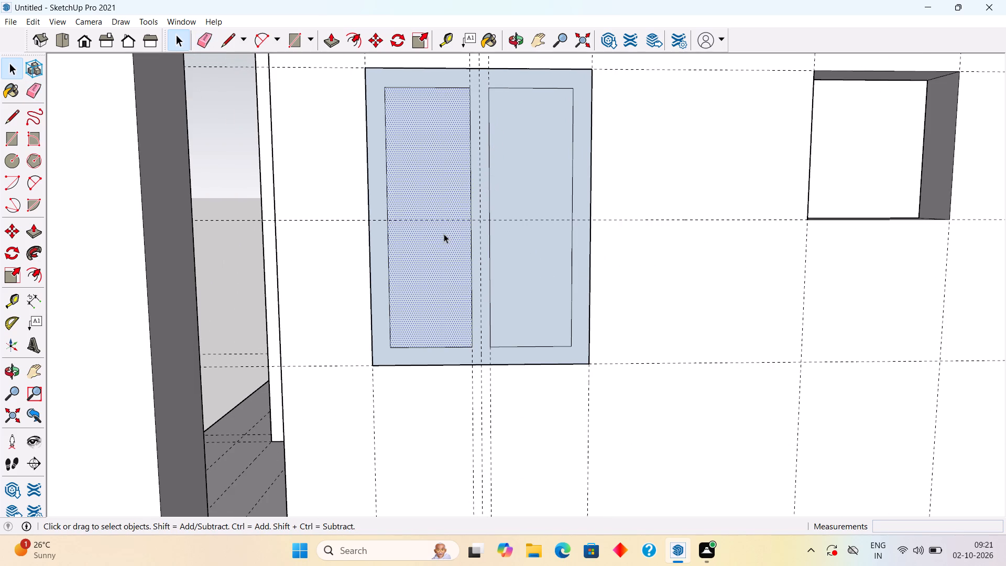
pyautogui.press('Delete')
pyautogui.click(540, 172)
pyautogui.press('Delete')
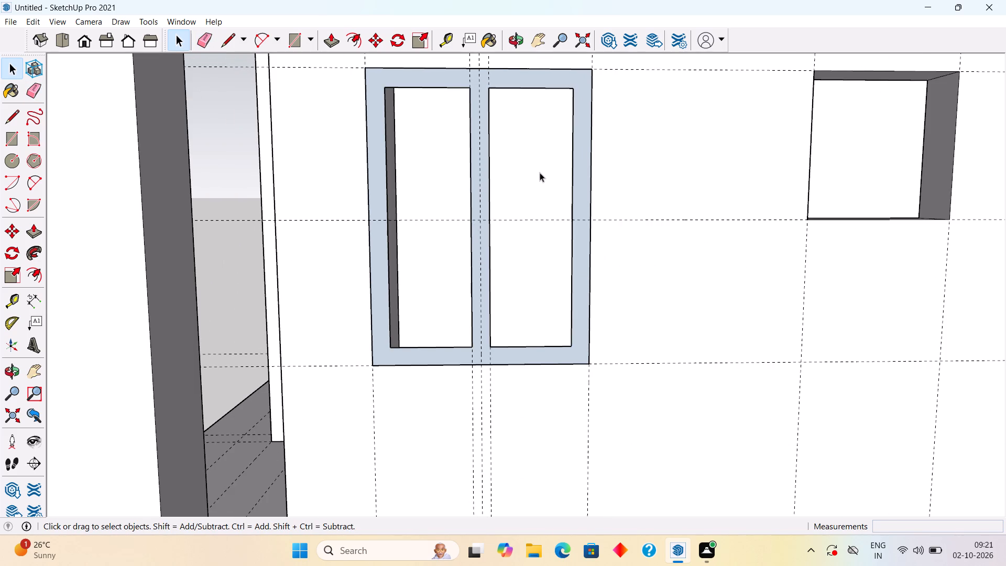
# Extrude the window frame face, including the mullion, outward from the wall by 3".
pyautogui.press('p')
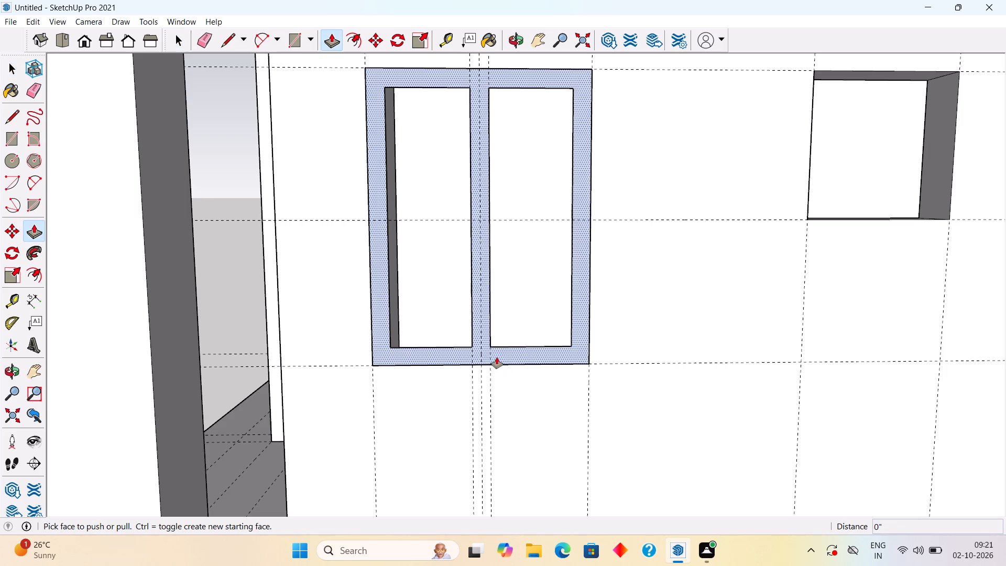
pyautogui.click(510, 349)
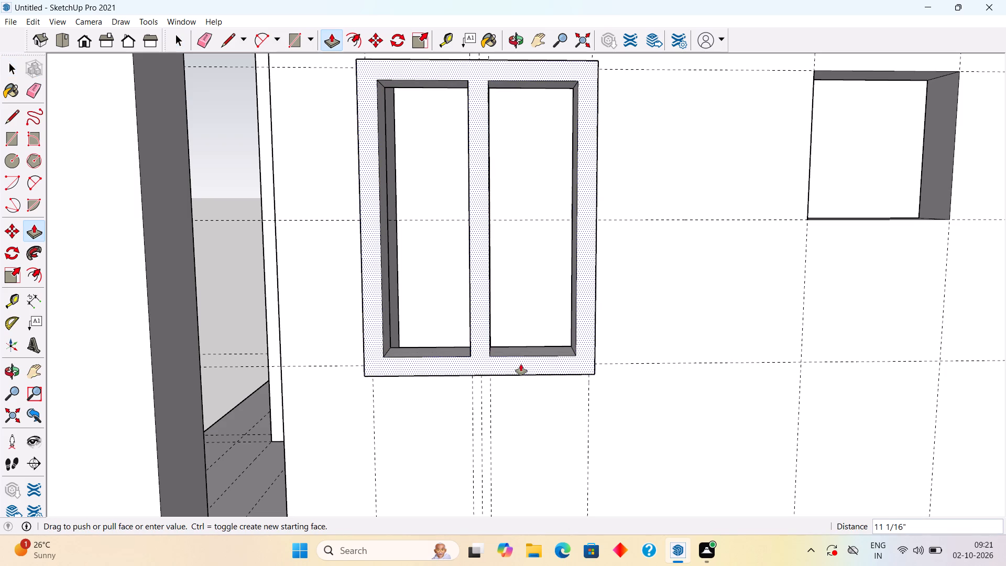
pyautogui.write('3"')
pyautogui.press('Return')
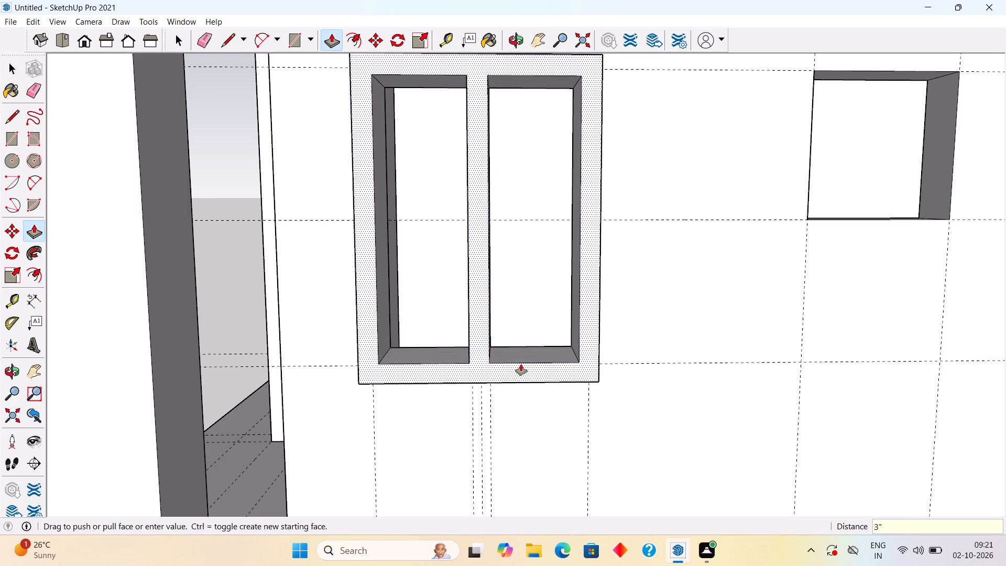
pyautogui.press('space')
# Make the whole extruded window frame, with all its connected faces and edges, into a group.
pyautogui.scroll(-1, 521, 364)
pyautogui.moveTo(477, 381); pyautogui.dragTo(343, 401, button='middle')
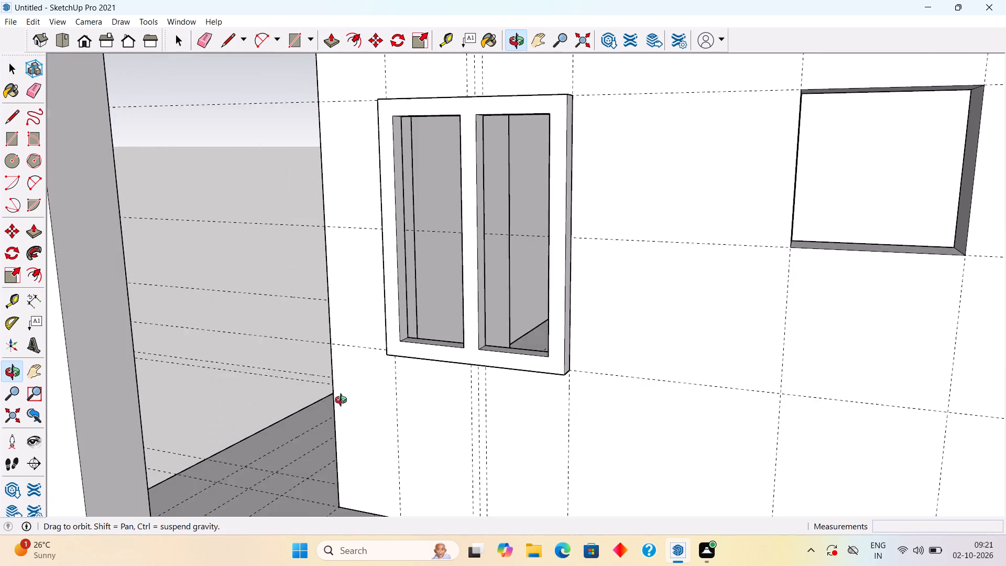
pyautogui.moveTo(343, 401); pyautogui.dragTo(323, 401, button='middle')
pyautogui.moveTo(630, 295); pyautogui.dragTo(553, 328, button='middle')
pyautogui.tripleClick(529, 340)
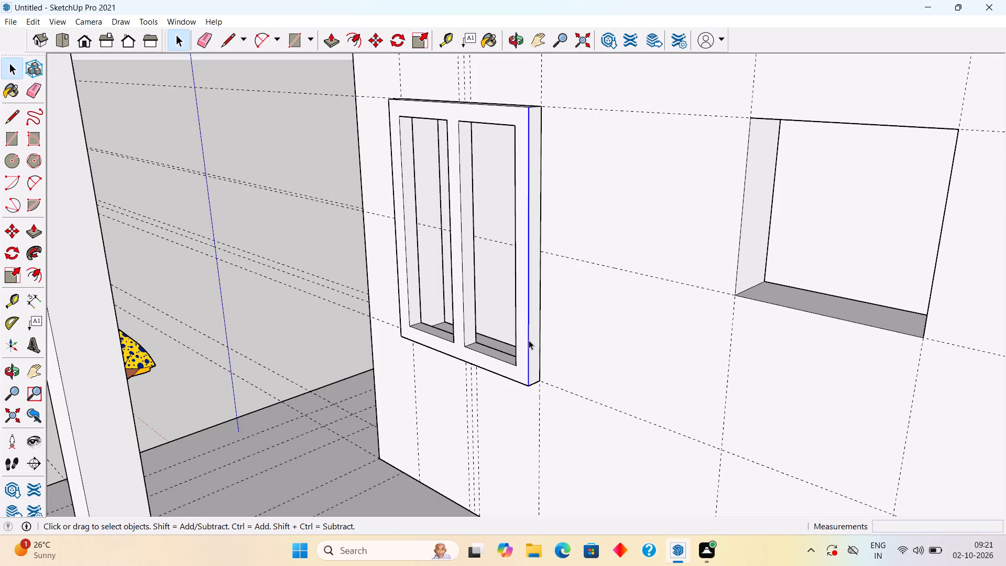
pyautogui.rightClick(529, 340)
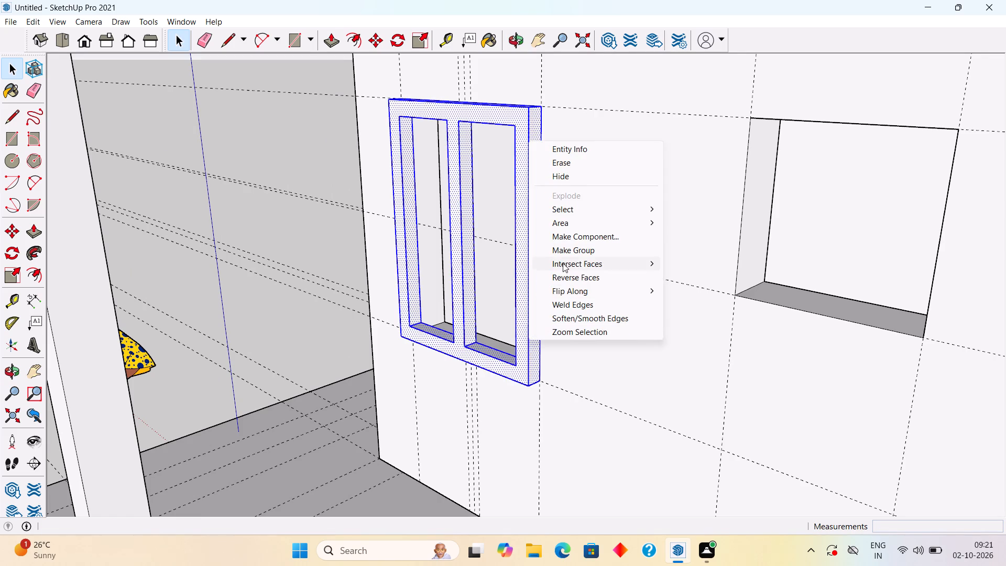
pyautogui.click(567, 251)
pyautogui.moveTo(521, 315); pyautogui.dragTo(625, 306, button='middle')
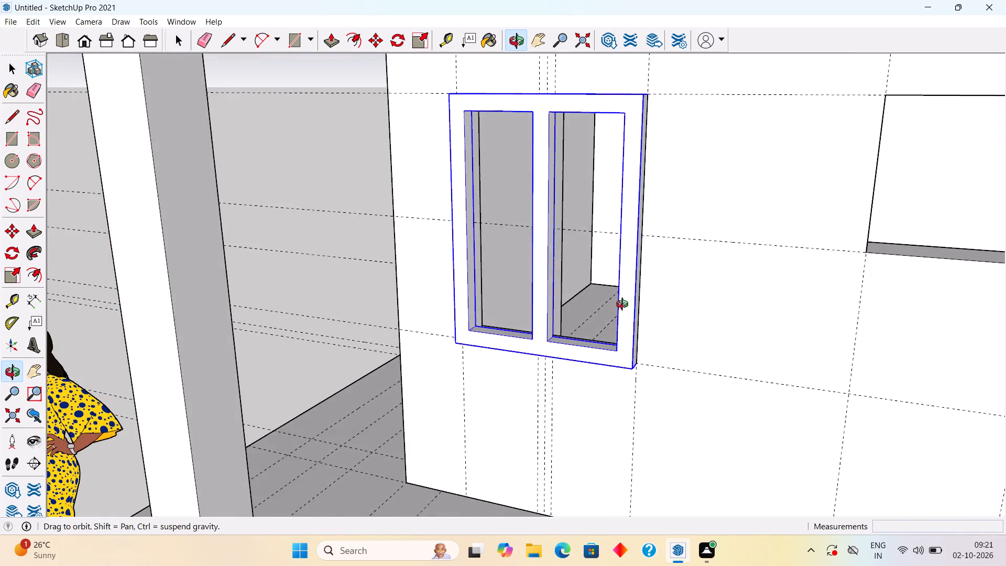
pyautogui.scroll(-2, 625, 306)
pyautogui.moveTo(625, 306); pyautogui.dragTo(626, 306, button='middle')
pyautogui.moveTo(594, 333); pyautogui.dragTo(635, 319, button='middle')
pyautogui.click(399, 258)
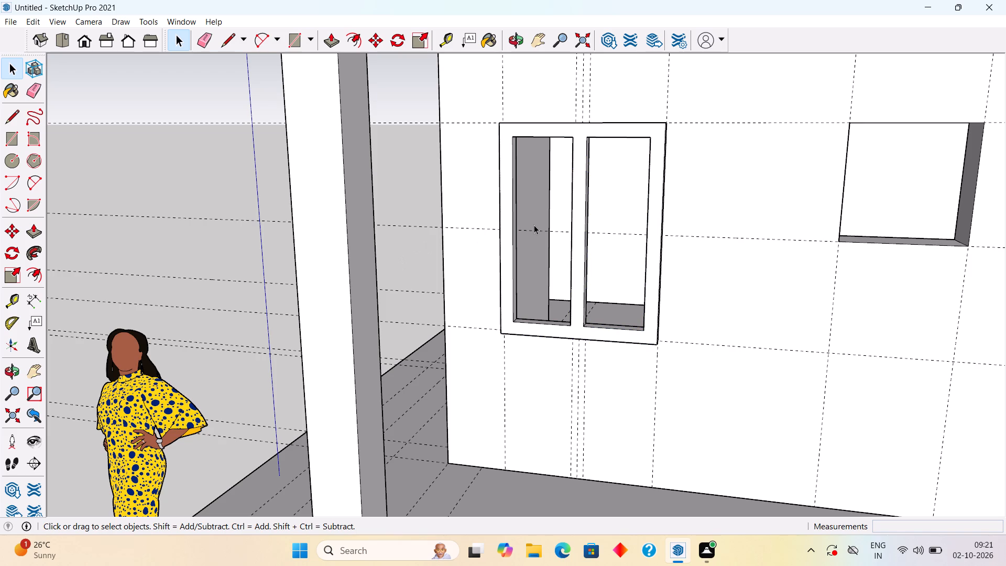
# Draw a 1' 1 1/2" by 3' 6" rectangle across each of the frame's two openings as window panes.
pyautogui.moveTo(534, 226); pyautogui.dragTo(566, 245, button='middle')
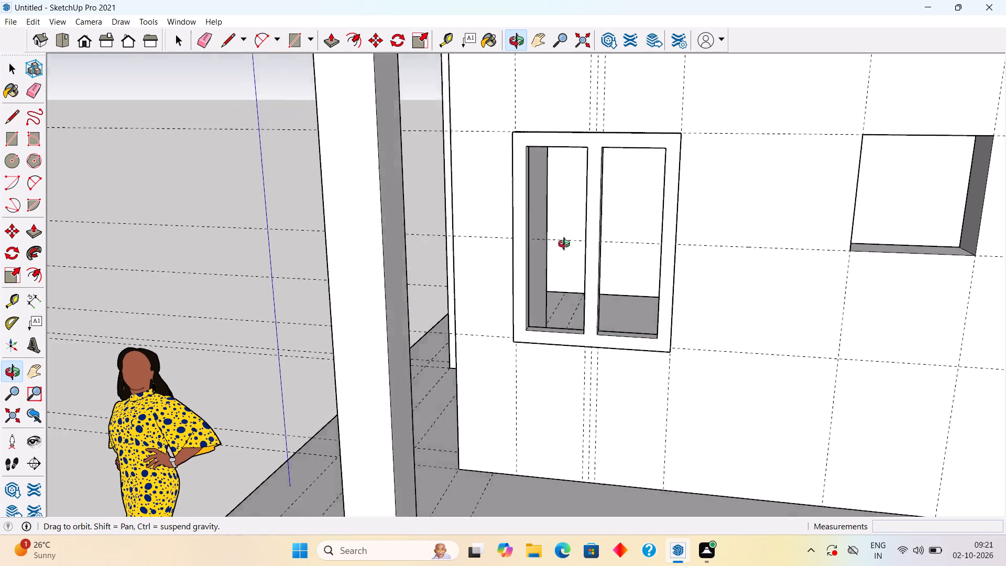
pyautogui.moveTo(566, 245); pyautogui.dragTo(570, 260, button='middle')
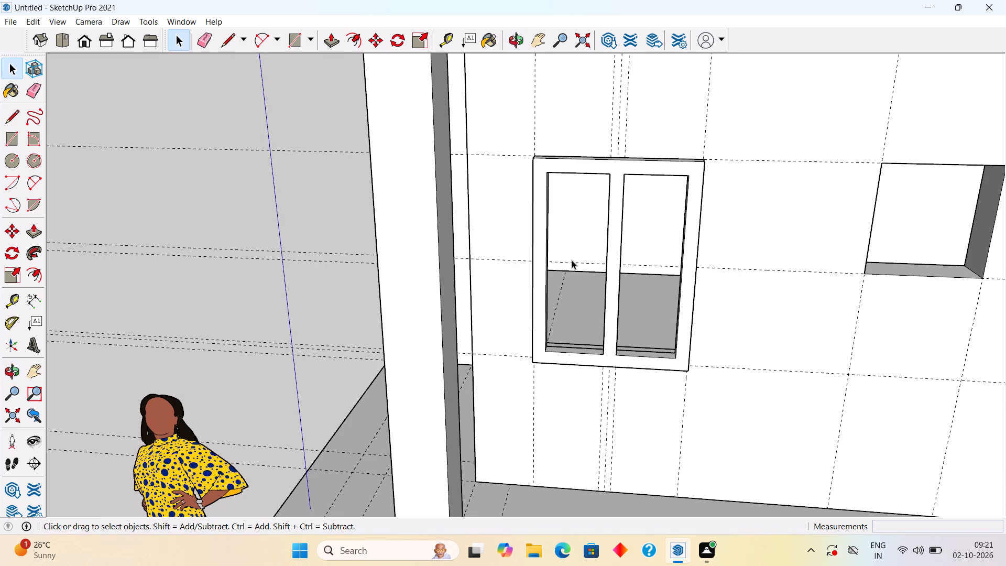
pyautogui.press('r')
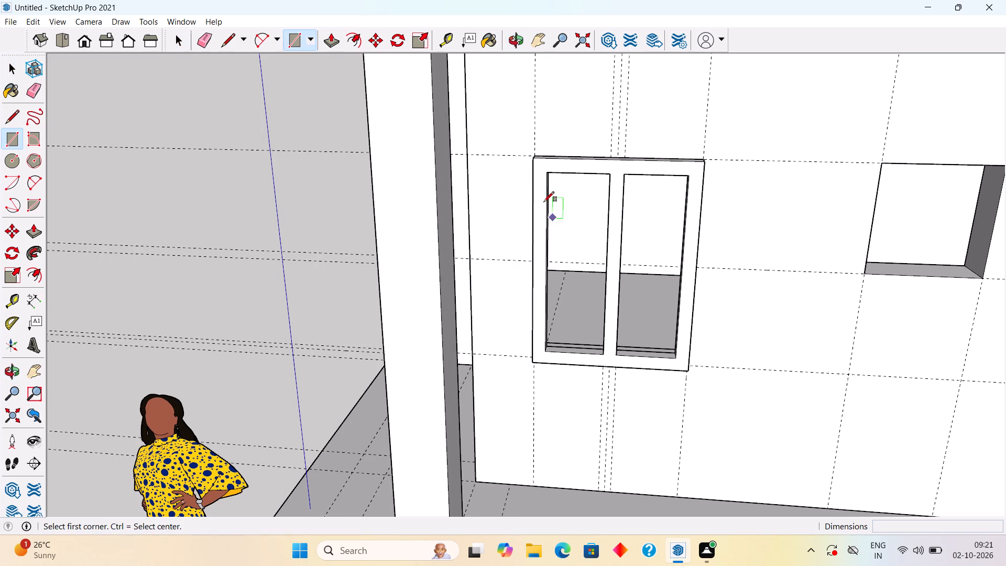
pyautogui.click(550, 172)
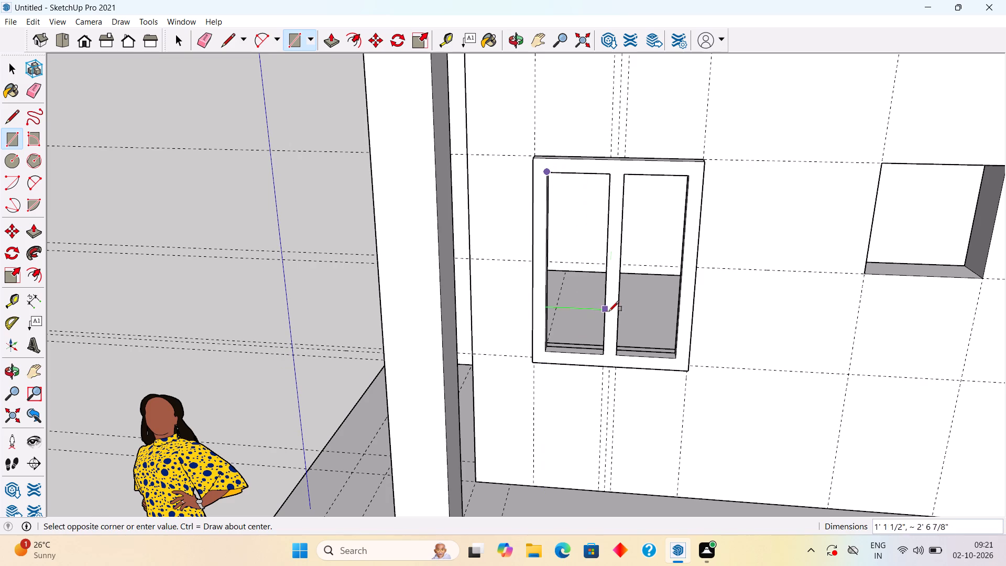
pyautogui.click(605, 355)
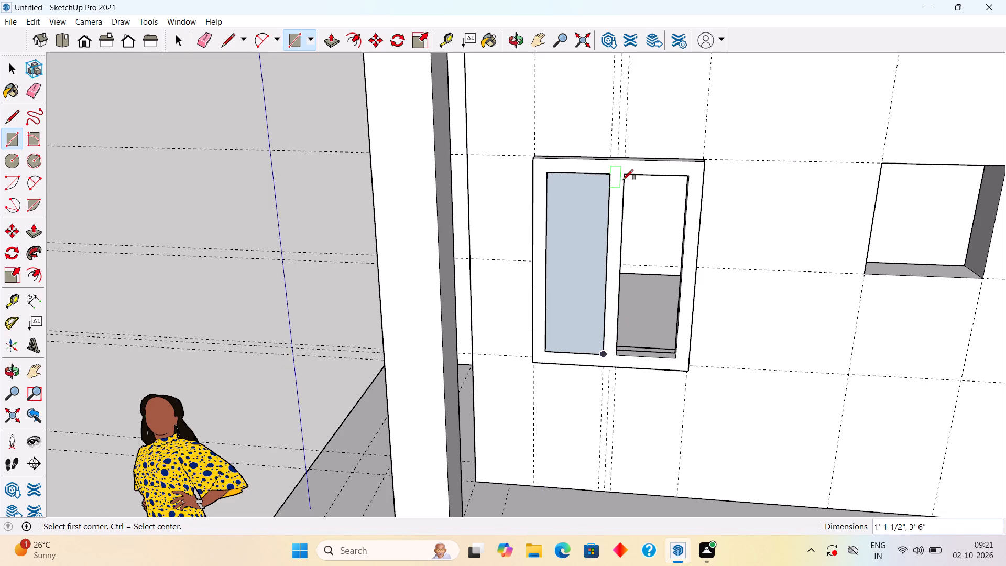
pyautogui.click(627, 175)
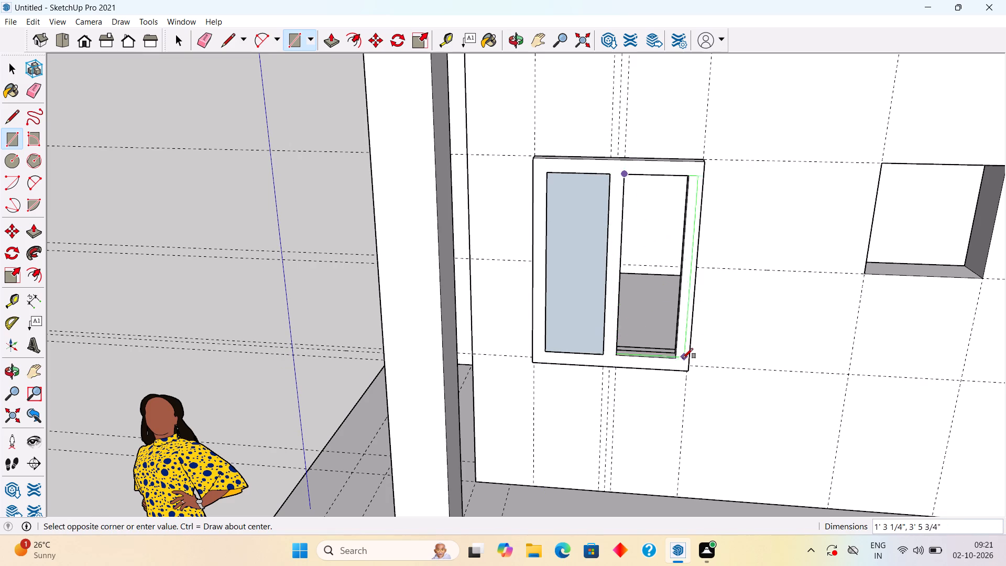
pyautogui.click(674, 357)
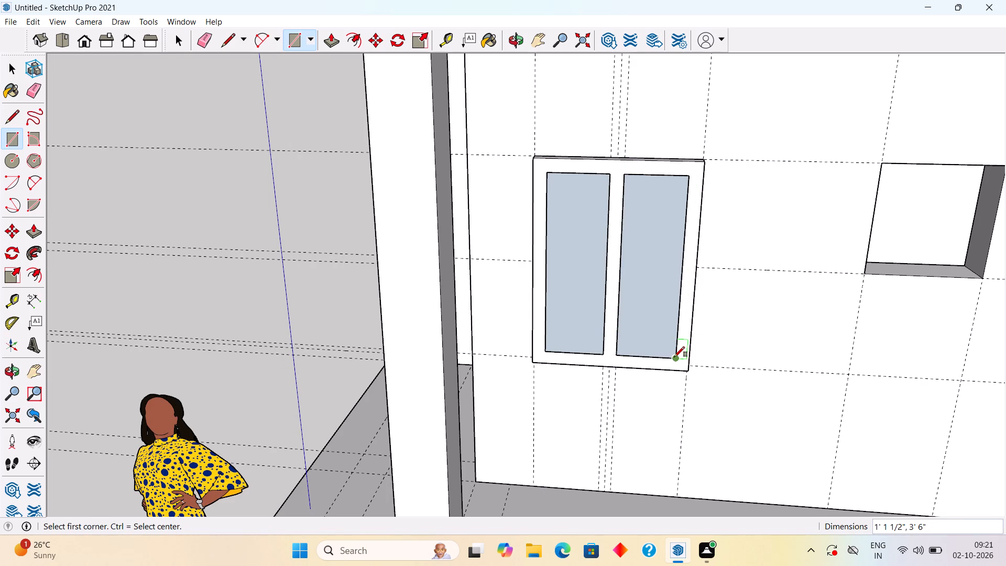
pyautogui.press('space')
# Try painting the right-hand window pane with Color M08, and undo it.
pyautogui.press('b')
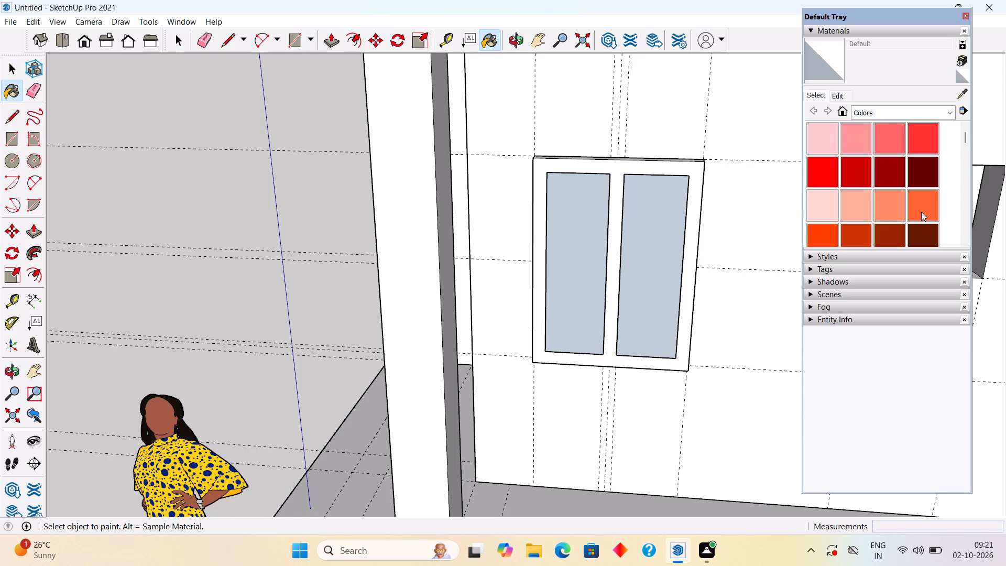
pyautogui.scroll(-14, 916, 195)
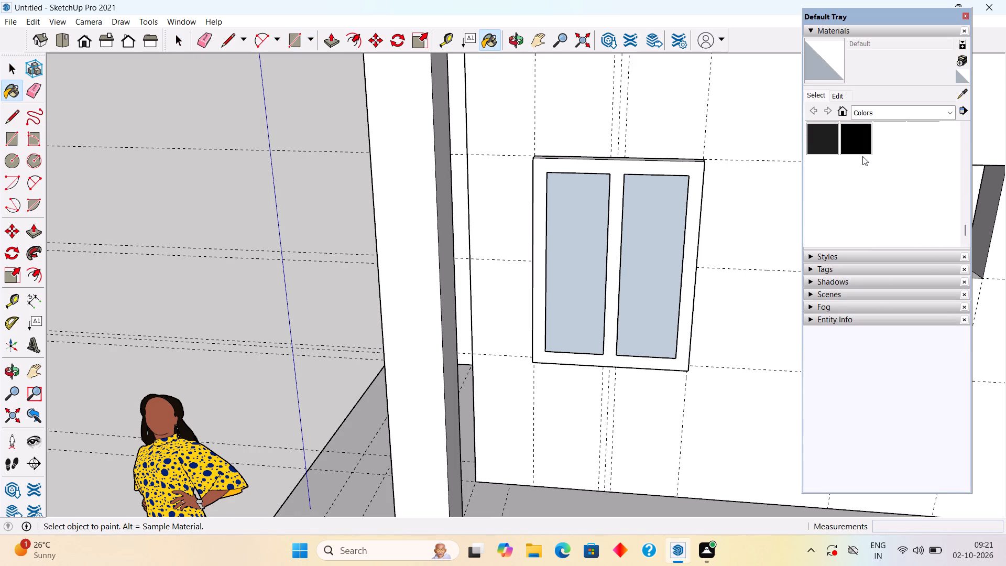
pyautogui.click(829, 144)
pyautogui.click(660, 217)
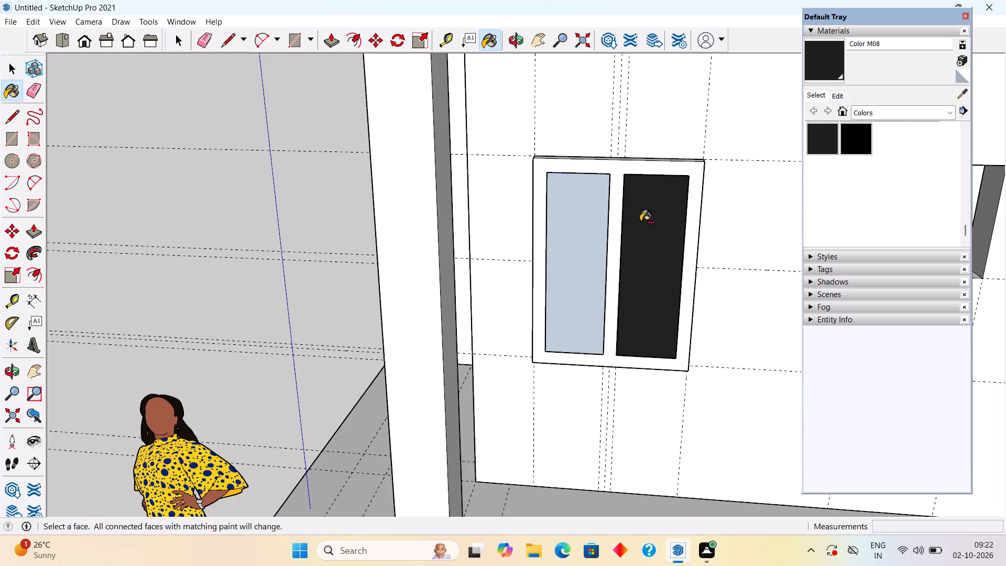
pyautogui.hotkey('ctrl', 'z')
# Switch the material library to the Window Coverings collection.
pyautogui.click(882, 114)
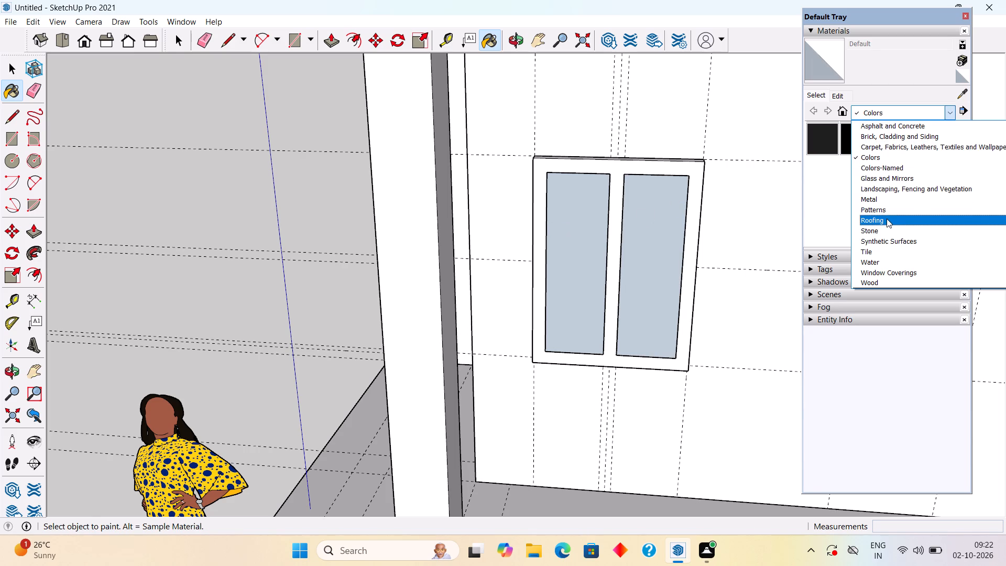
pyautogui.click(890, 273)
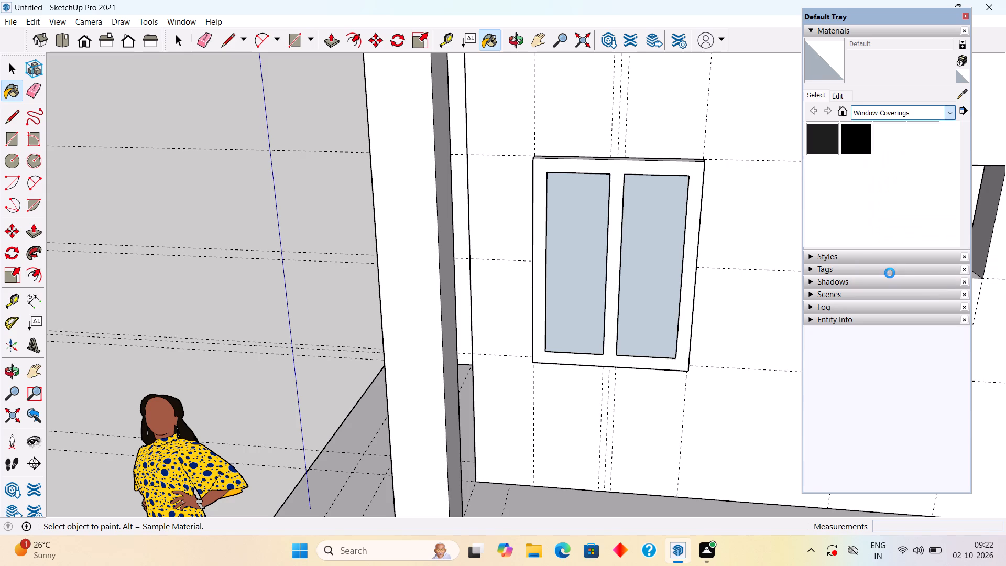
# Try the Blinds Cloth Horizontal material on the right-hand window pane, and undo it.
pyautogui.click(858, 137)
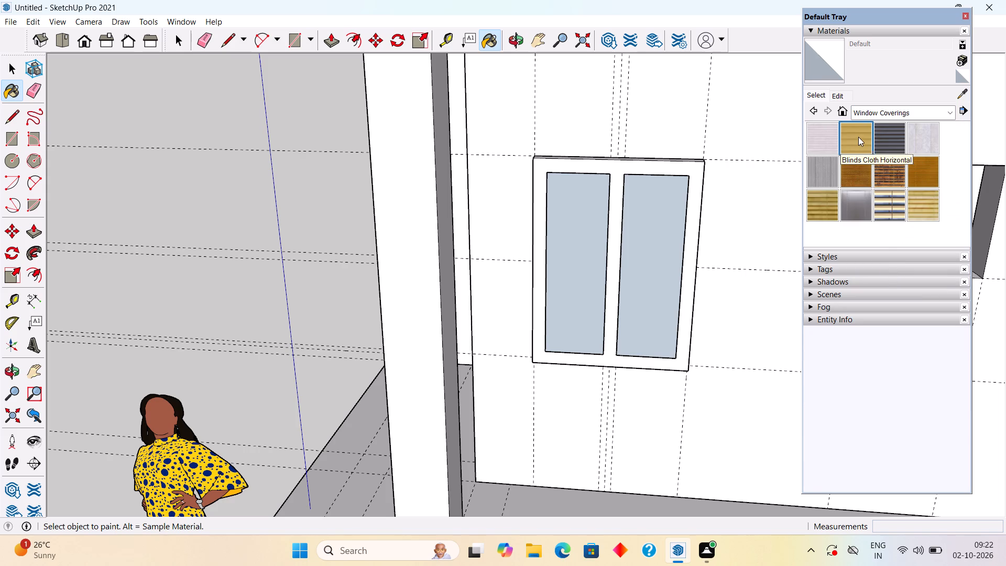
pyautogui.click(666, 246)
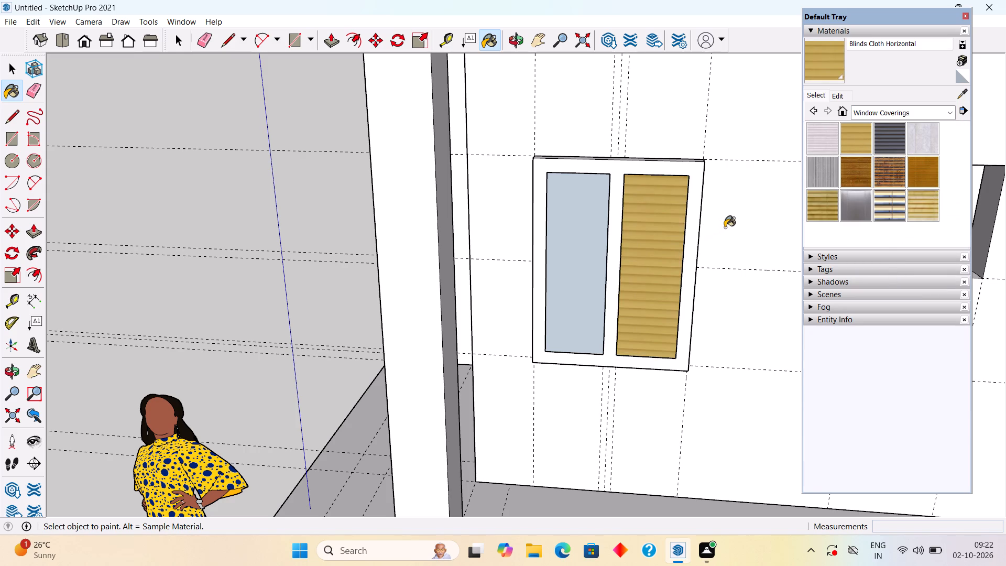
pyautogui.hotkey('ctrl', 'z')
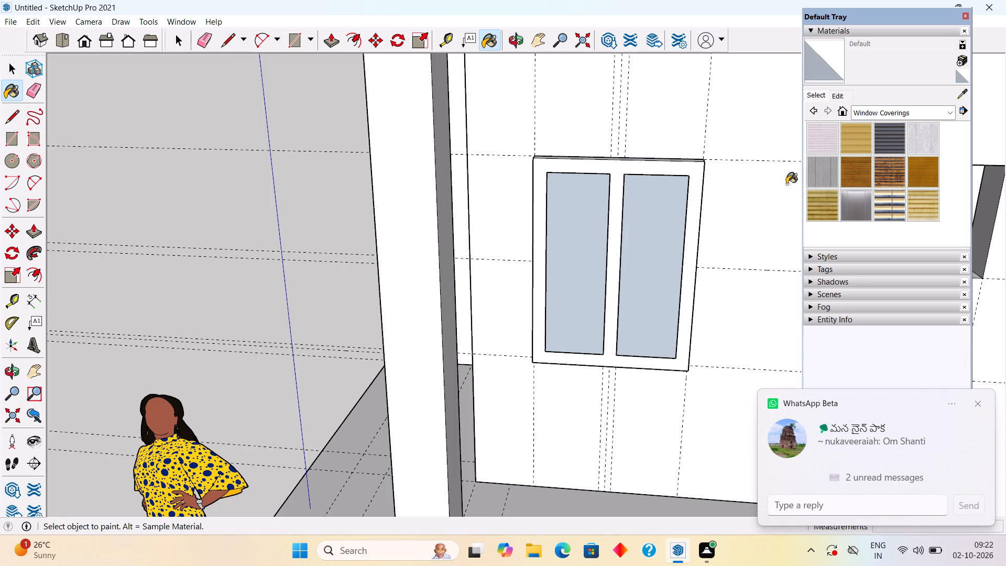
# Paint both window panes with the Blinds Roman Hobbled Blue material.
pyautogui.click(891, 146)
pyautogui.click(624, 272)
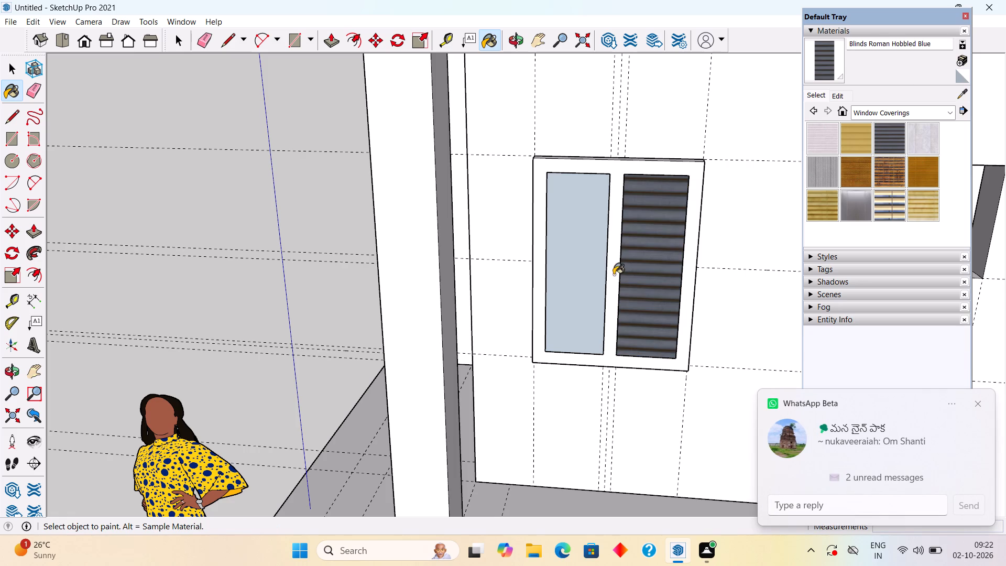
pyautogui.click(571, 285)
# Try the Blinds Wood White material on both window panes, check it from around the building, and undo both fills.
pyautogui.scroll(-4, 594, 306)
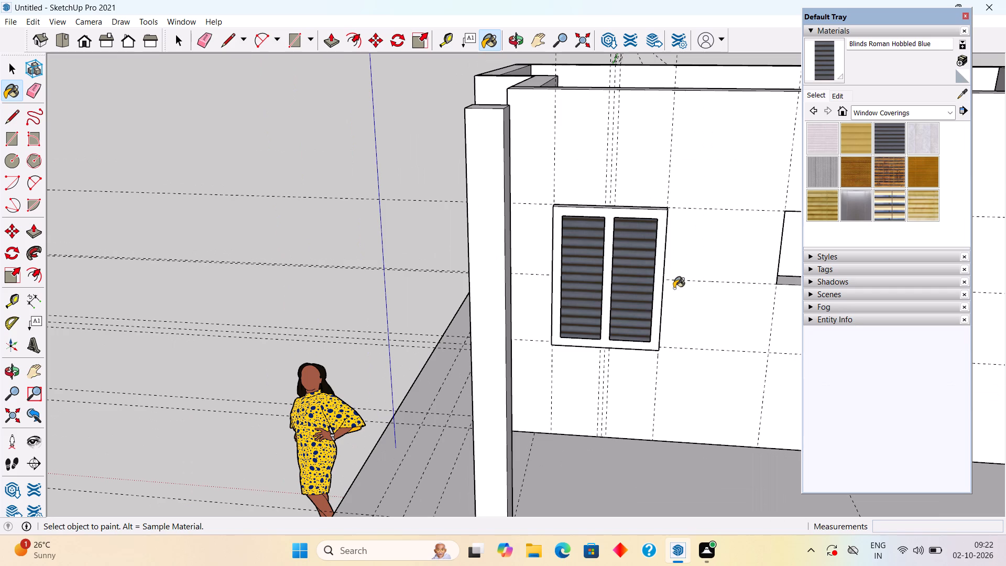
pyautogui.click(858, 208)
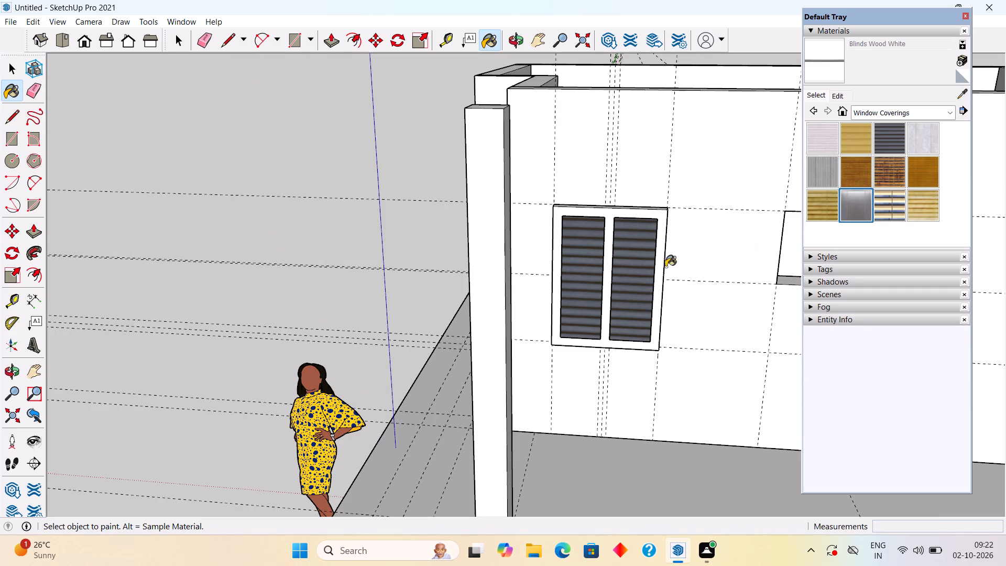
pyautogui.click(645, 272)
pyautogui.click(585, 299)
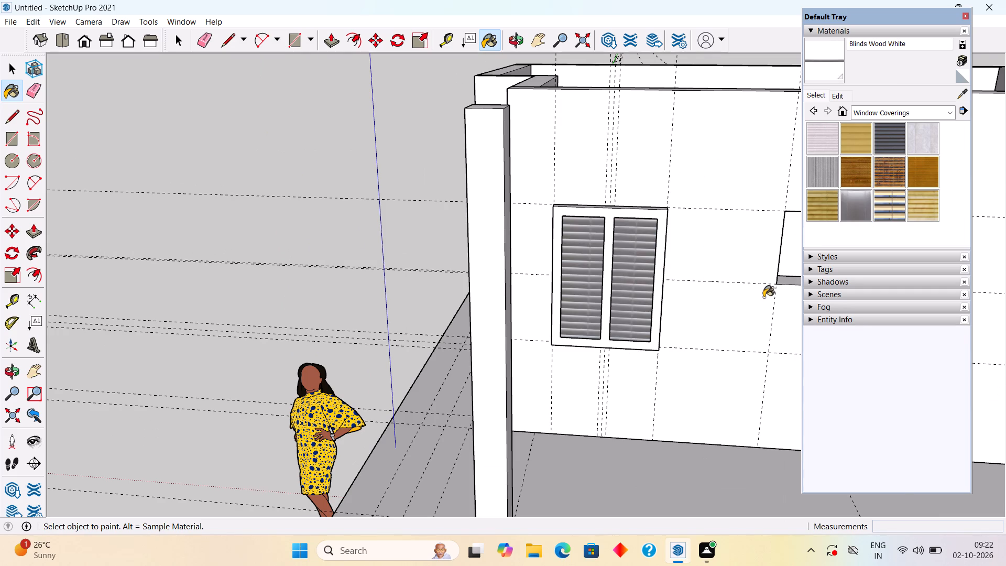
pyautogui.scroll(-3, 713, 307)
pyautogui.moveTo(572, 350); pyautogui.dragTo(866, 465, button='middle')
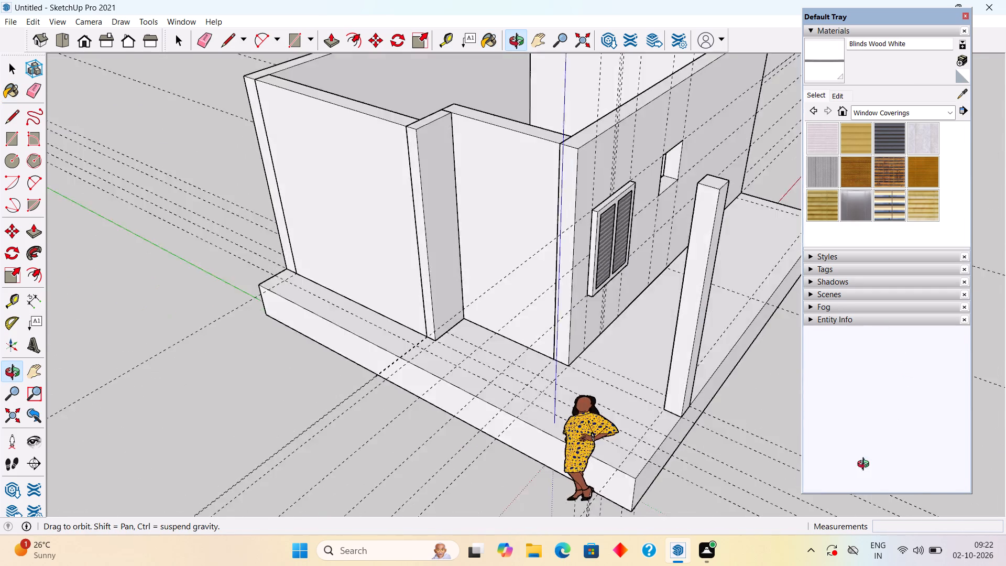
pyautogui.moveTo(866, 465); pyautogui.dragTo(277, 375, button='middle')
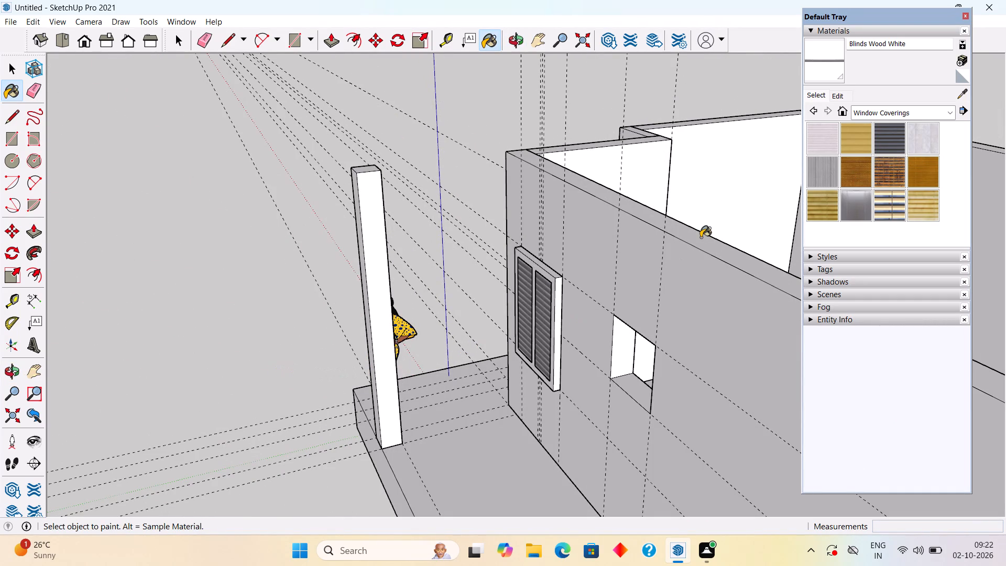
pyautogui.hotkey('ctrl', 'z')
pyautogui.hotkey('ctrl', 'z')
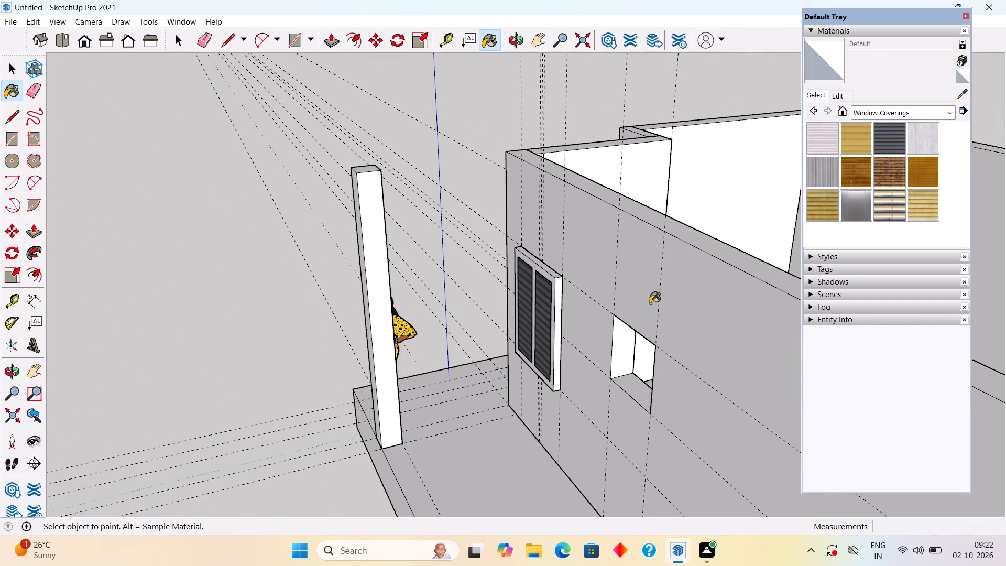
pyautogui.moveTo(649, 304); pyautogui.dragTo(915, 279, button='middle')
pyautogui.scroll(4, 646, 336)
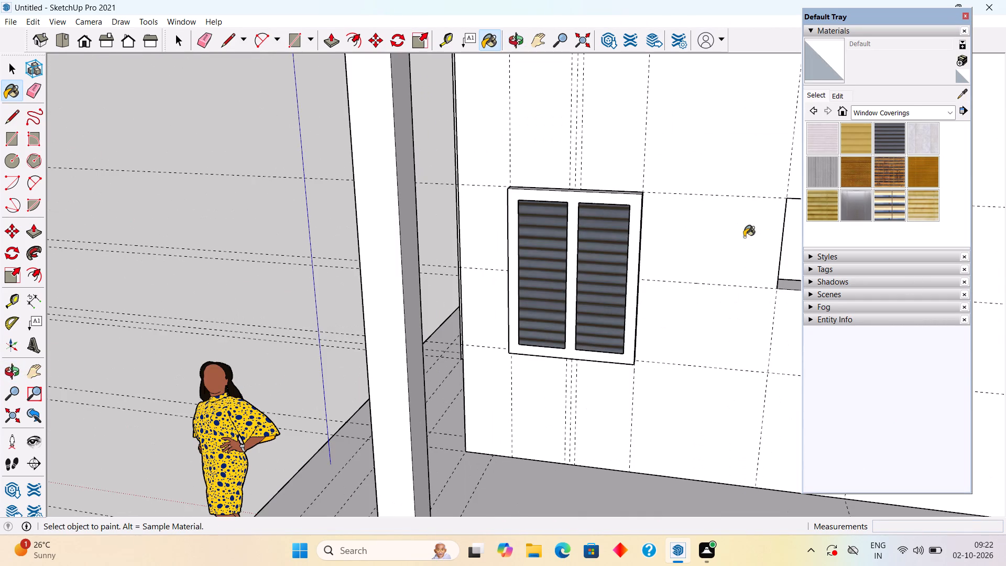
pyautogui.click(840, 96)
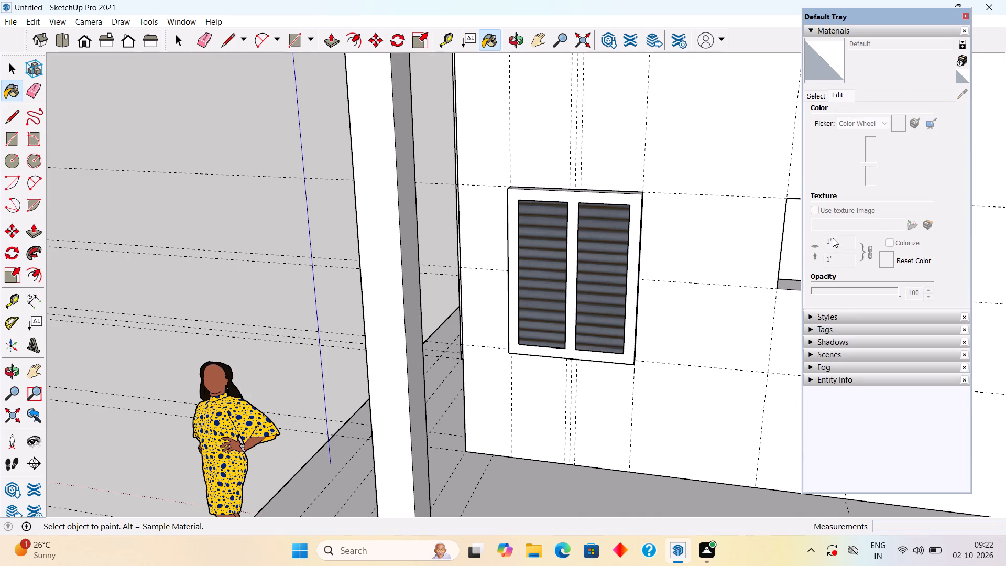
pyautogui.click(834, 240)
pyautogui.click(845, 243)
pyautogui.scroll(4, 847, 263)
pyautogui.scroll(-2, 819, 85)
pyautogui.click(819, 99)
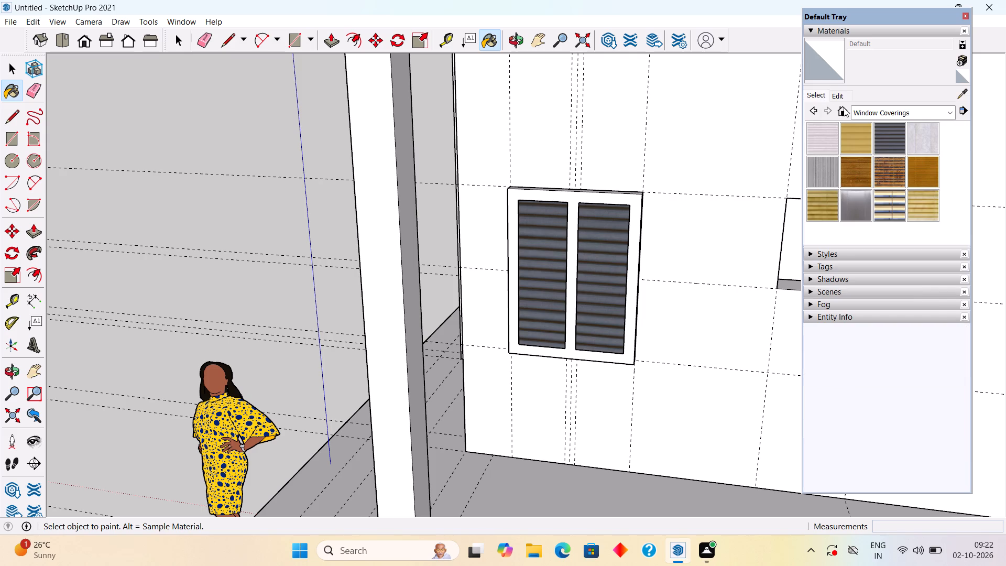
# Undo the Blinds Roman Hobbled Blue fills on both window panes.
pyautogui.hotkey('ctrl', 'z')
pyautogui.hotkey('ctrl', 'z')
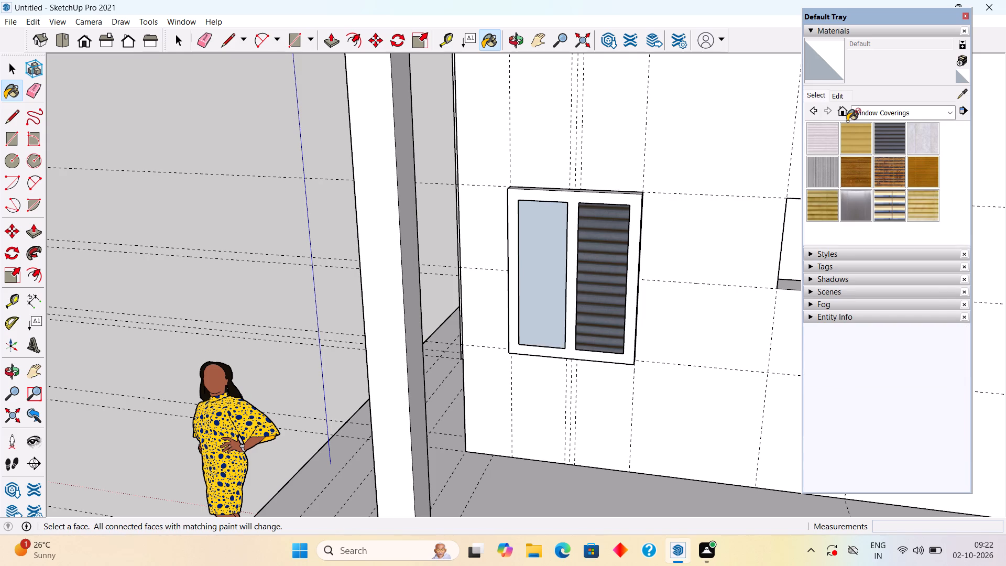
# Paint both window panes with Translucent Glass Gray from the Glass and Mirrors collection.
pyautogui.click(856, 106)
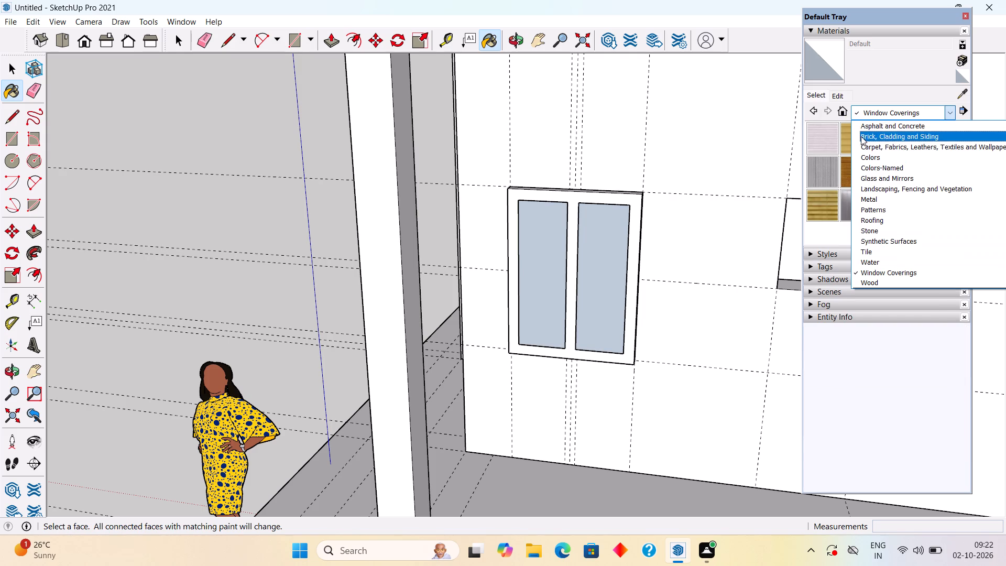
pyautogui.click(873, 176)
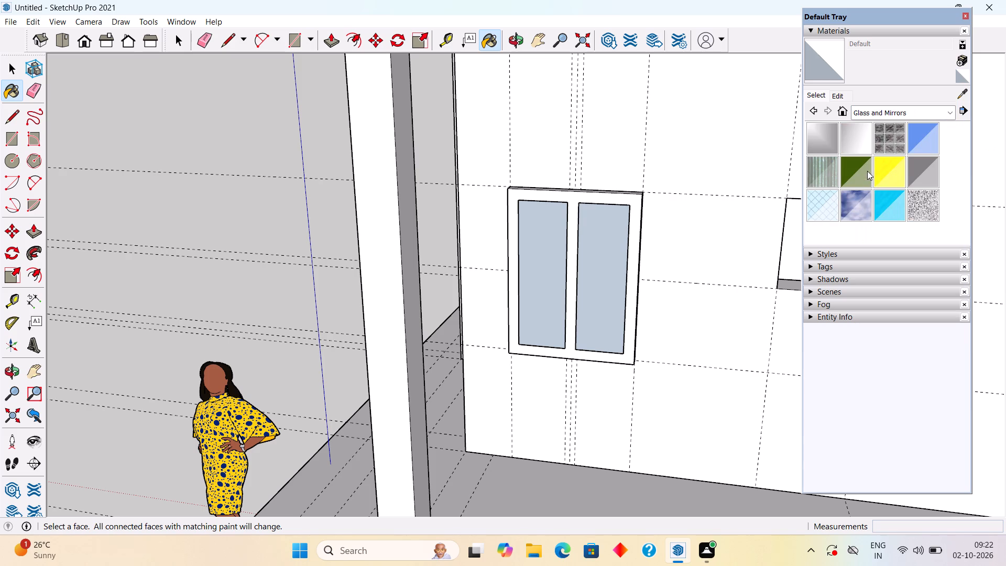
pyautogui.click(923, 170)
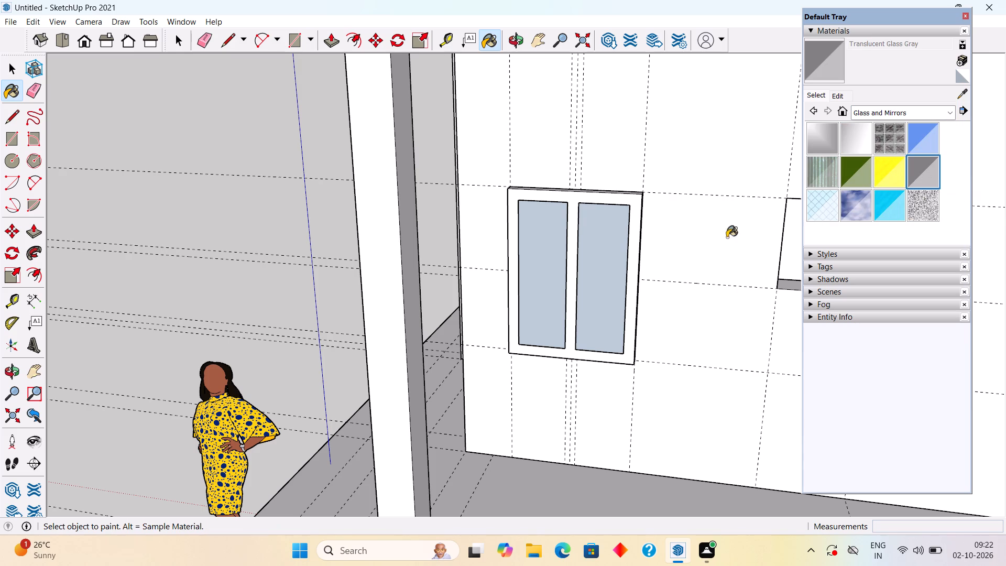
pyautogui.click(605, 268)
pyautogui.click(536, 285)
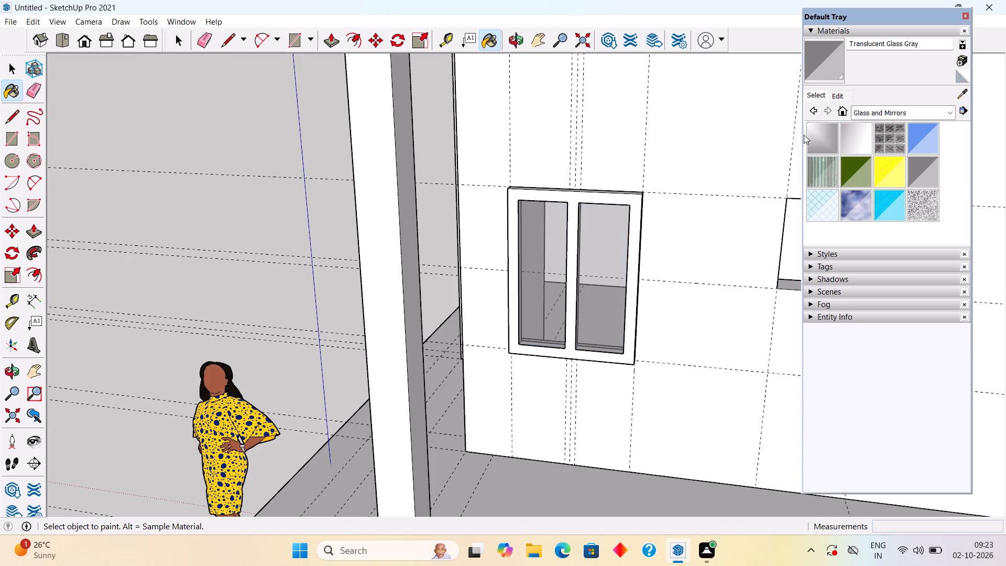
# Edit the Translucent Glass Gray material, darkening its colour to black and setting its opacity to 87.
pyautogui.click(844, 94)
pyautogui.moveTo(868, 161); pyautogui.dragTo(872, 192)
pyautogui.moveTo(857, 296); pyautogui.dragTo(863, 295)
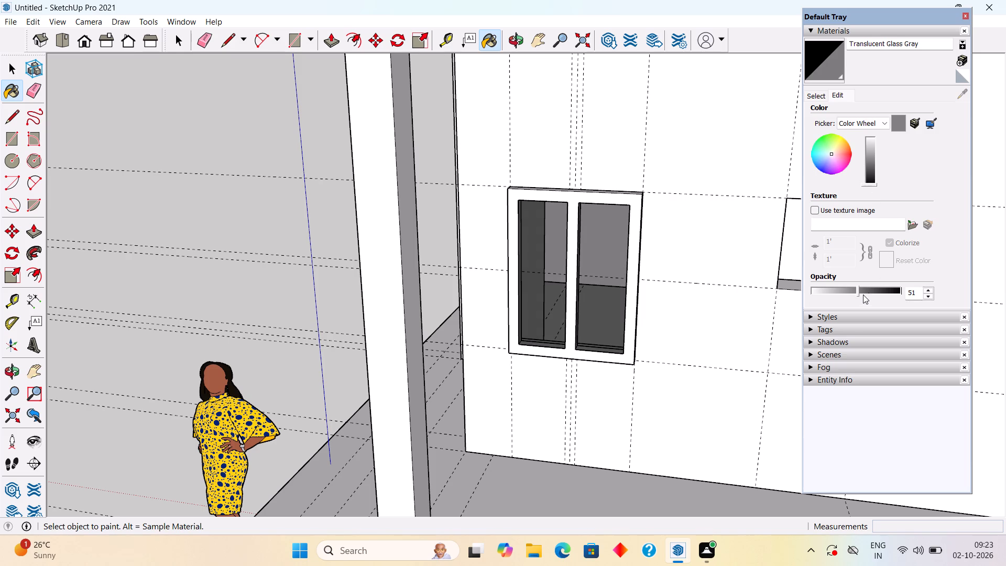
pyautogui.moveTo(863, 295); pyautogui.dragTo(896, 288)
pyautogui.moveTo(857, 289); pyautogui.dragTo(898, 288)
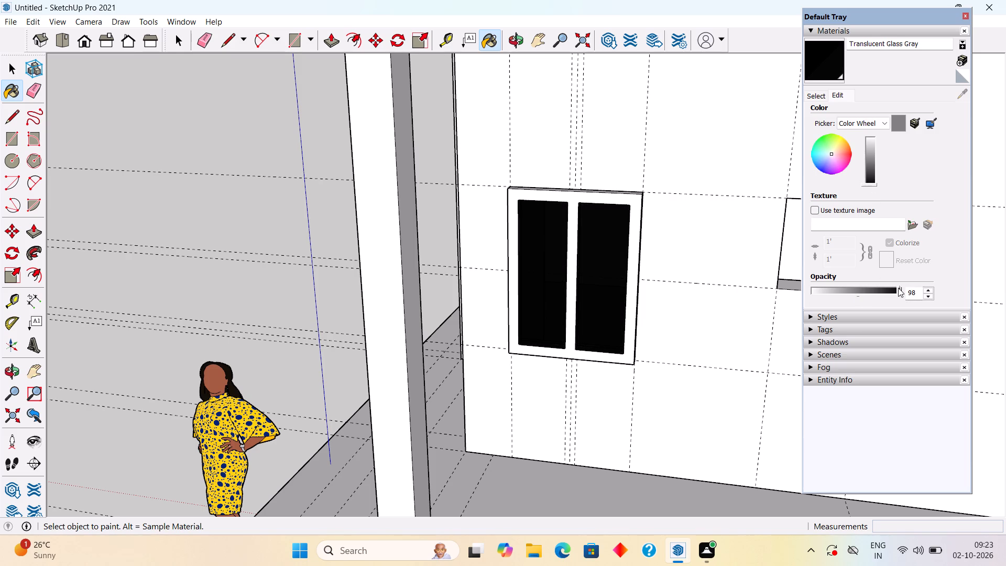
pyautogui.moveTo(898, 288); pyautogui.dragTo(888, 292)
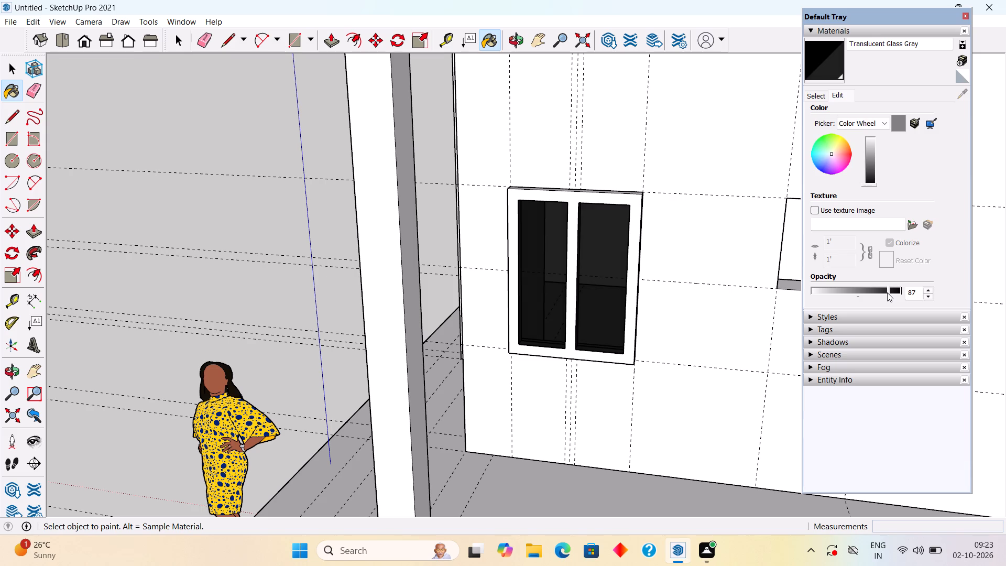
# Switch the material library to the Wood collection.
pyautogui.moveTo(700, 305); pyautogui.dragTo(751, 203, button='middle')
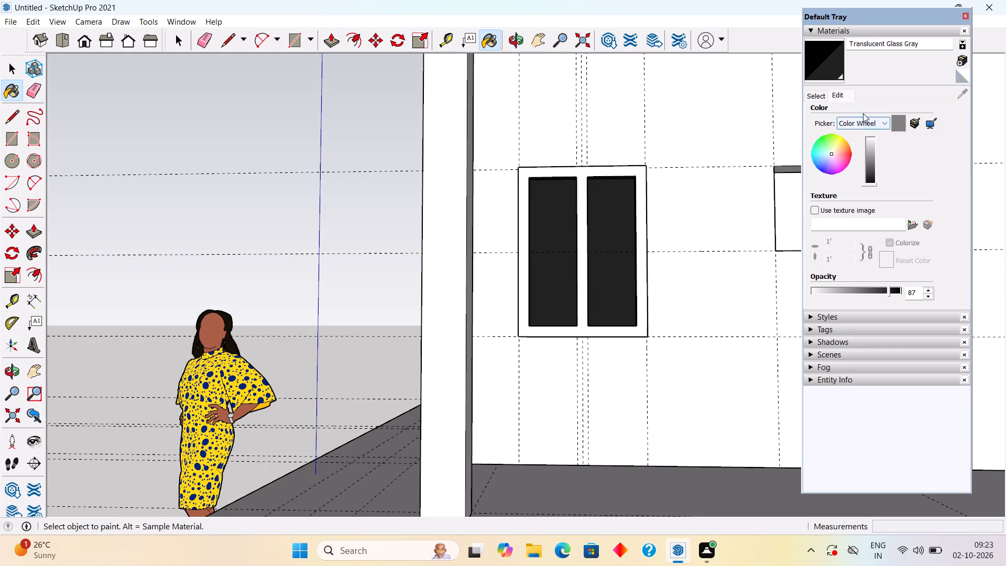
pyautogui.click(814, 99)
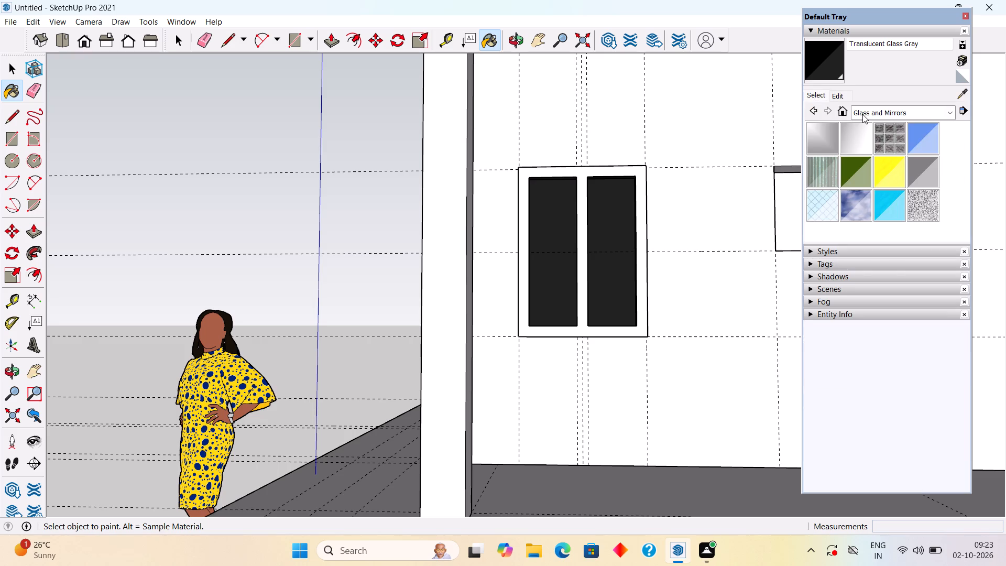
pyautogui.click(862, 114)
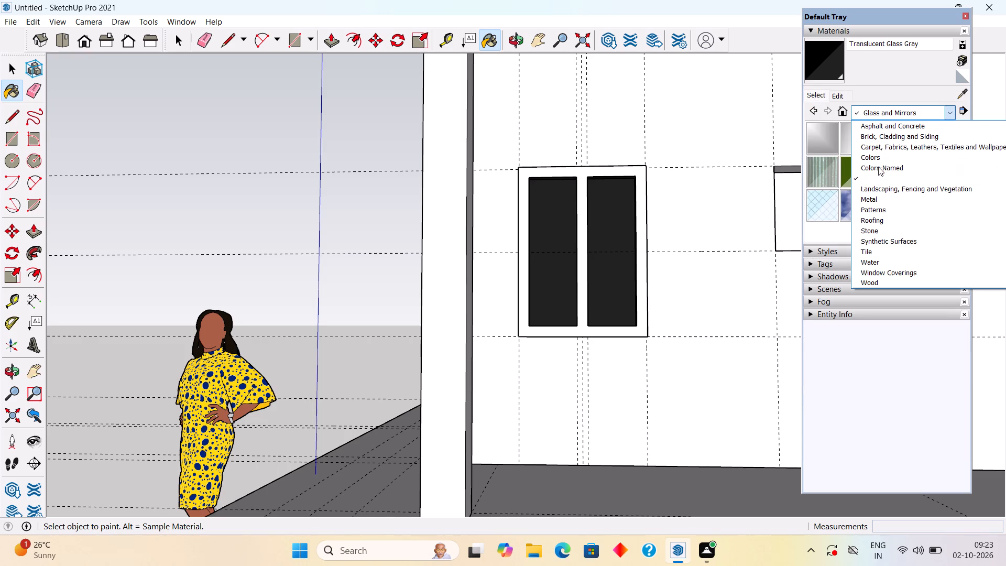
pyautogui.click(902, 279)
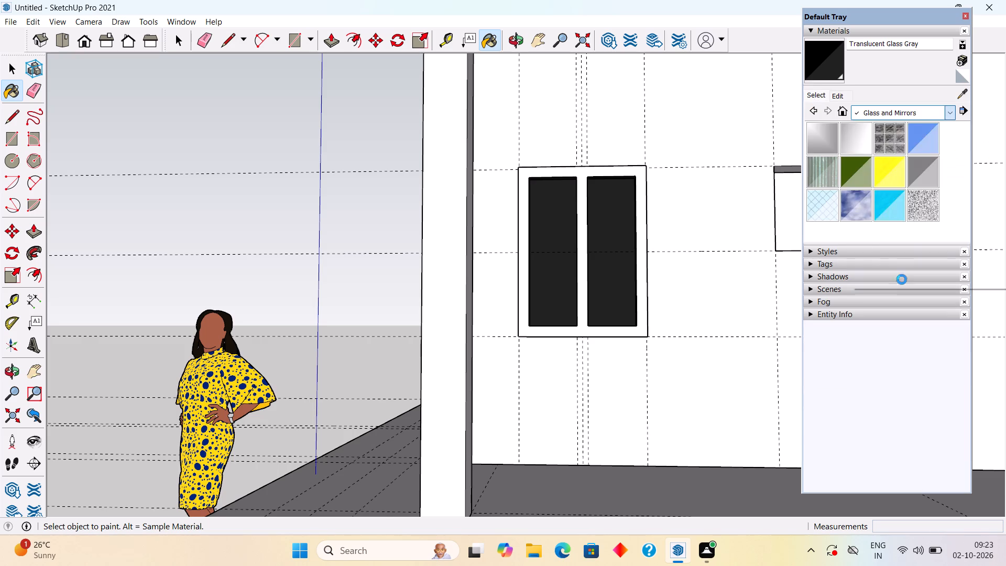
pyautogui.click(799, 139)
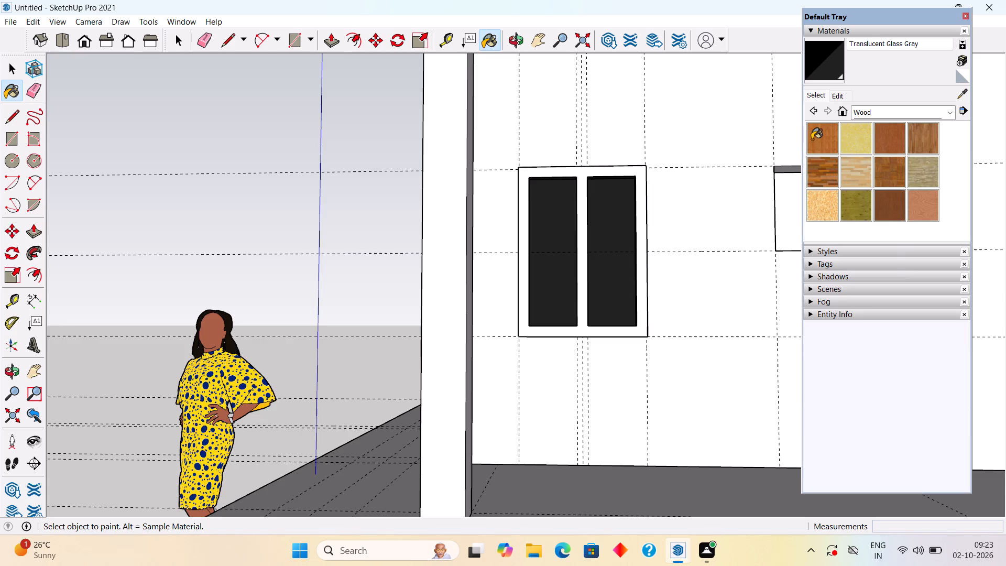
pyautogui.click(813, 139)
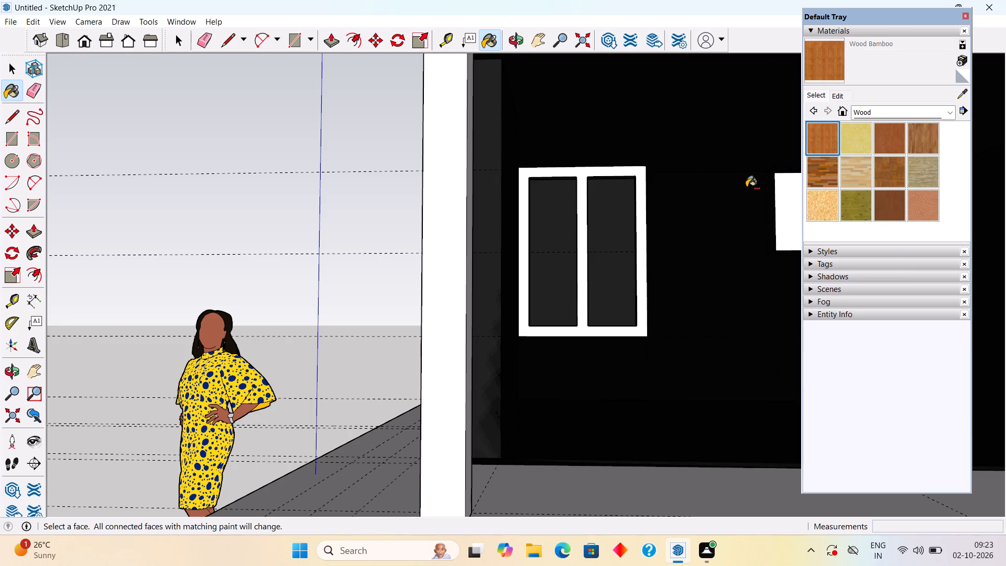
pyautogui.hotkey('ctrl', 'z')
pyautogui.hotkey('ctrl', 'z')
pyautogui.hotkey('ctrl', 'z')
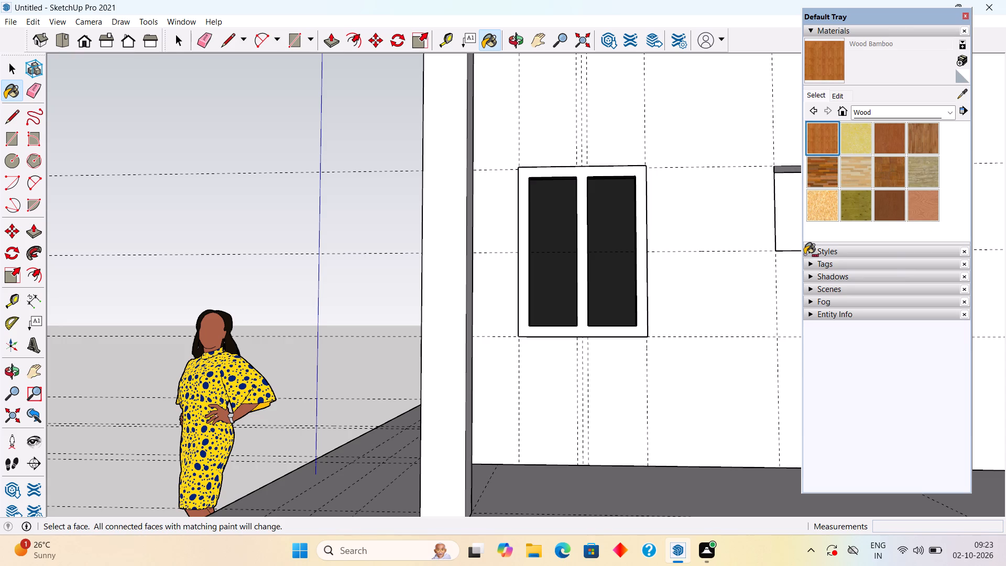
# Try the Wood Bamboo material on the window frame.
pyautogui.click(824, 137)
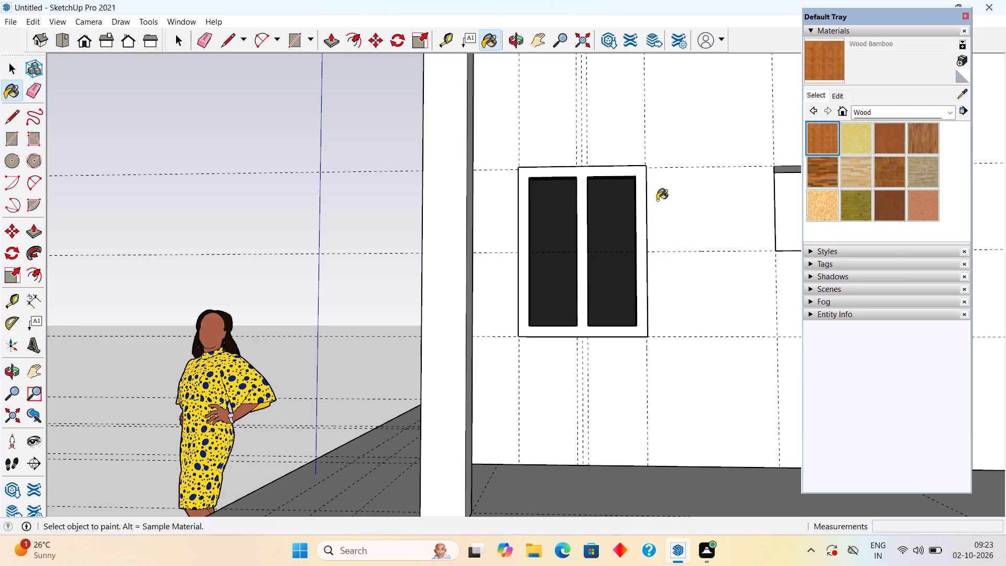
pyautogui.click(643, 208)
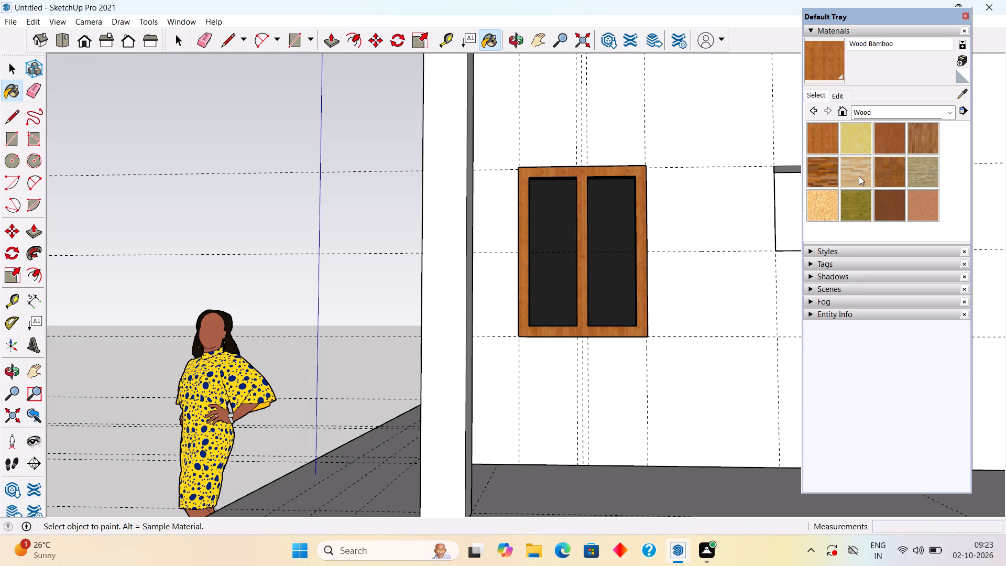
# Paint the window frame with the Wood Veneer 02 material.
pyautogui.click(921, 197)
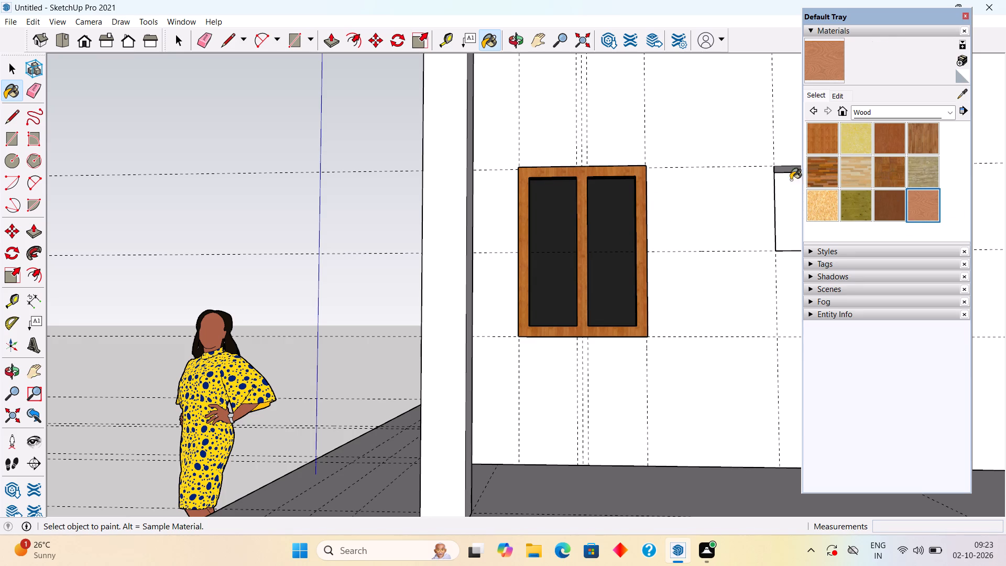
pyautogui.click(638, 183)
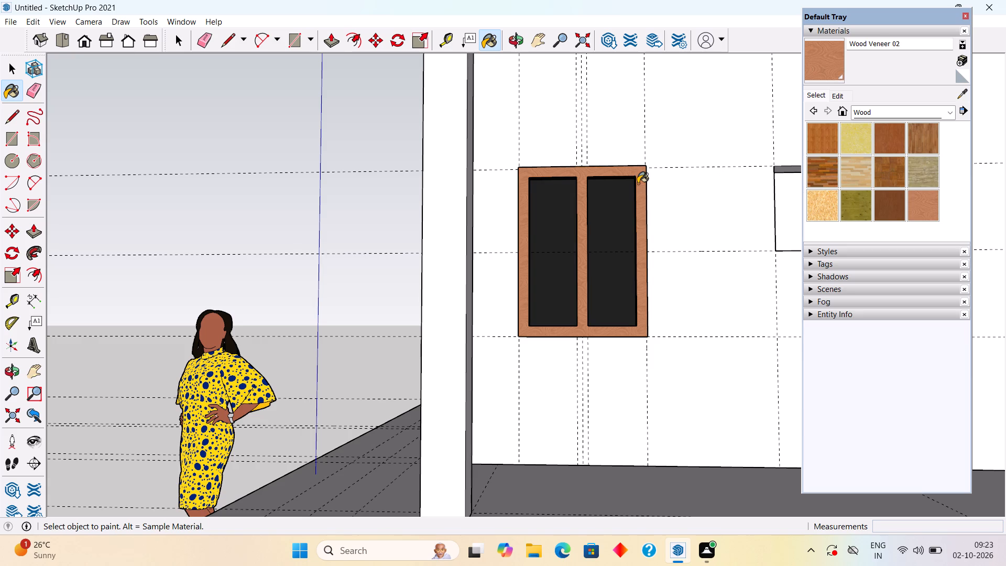
pyautogui.press('space')
# Group the window frame together with both of its glass panes.
pyautogui.moveTo(660, 220); pyautogui.dragTo(461, 272, button='middle')
pyautogui.scroll(4, 457, 318)
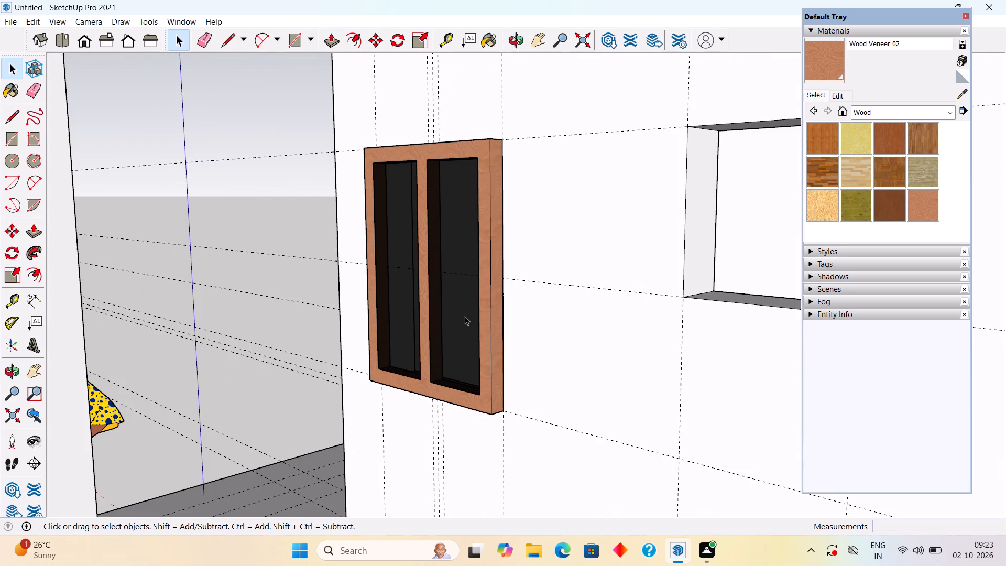
pyautogui.click(465, 315)
pyautogui.click(465, 315)
pyautogui.doubleClick(465, 315)
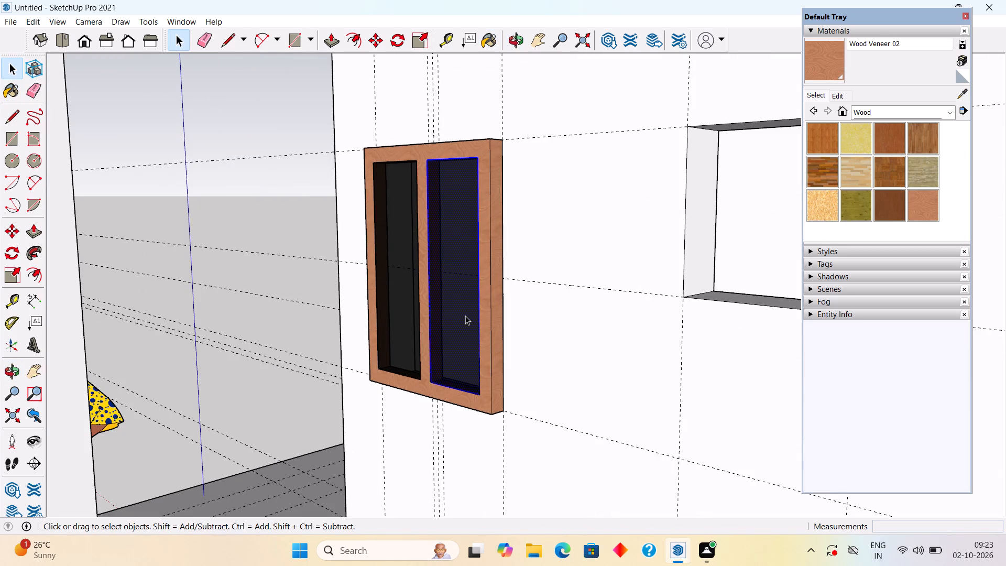
pyautogui.keyDown('shift'); pyautogui.doubleClick(411, 317); pyautogui.keyUp('shift')
pyautogui.keyDown('shift'); pyautogui.click(410, 317); pyautogui.keyUp('shift')
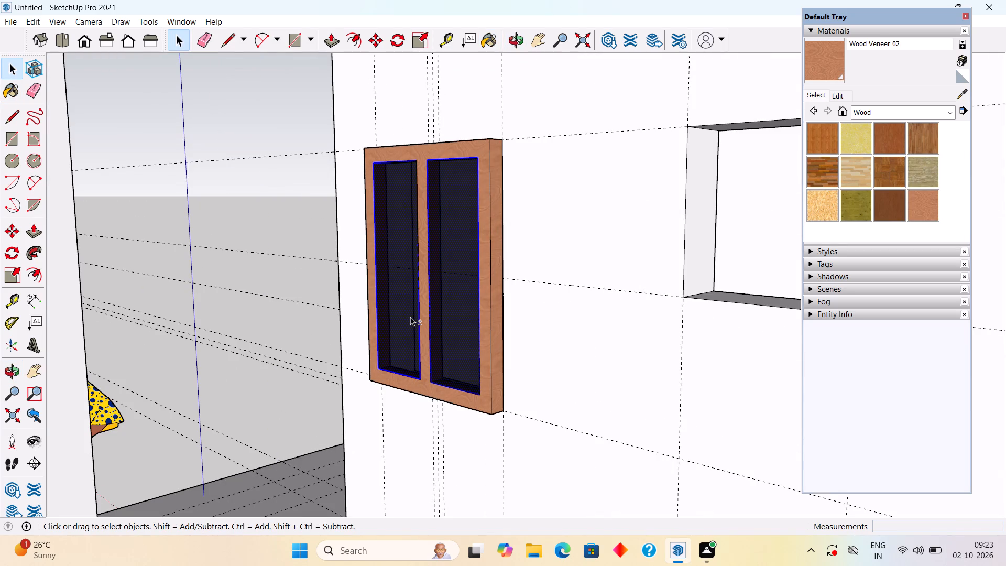
pyautogui.keyDown('shift'); pyautogui.click(423, 318); pyautogui.keyUp('shift')
pyautogui.keyDown('shift'); pyautogui.rightClick(424, 318); pyautogui.keyUp('shift')
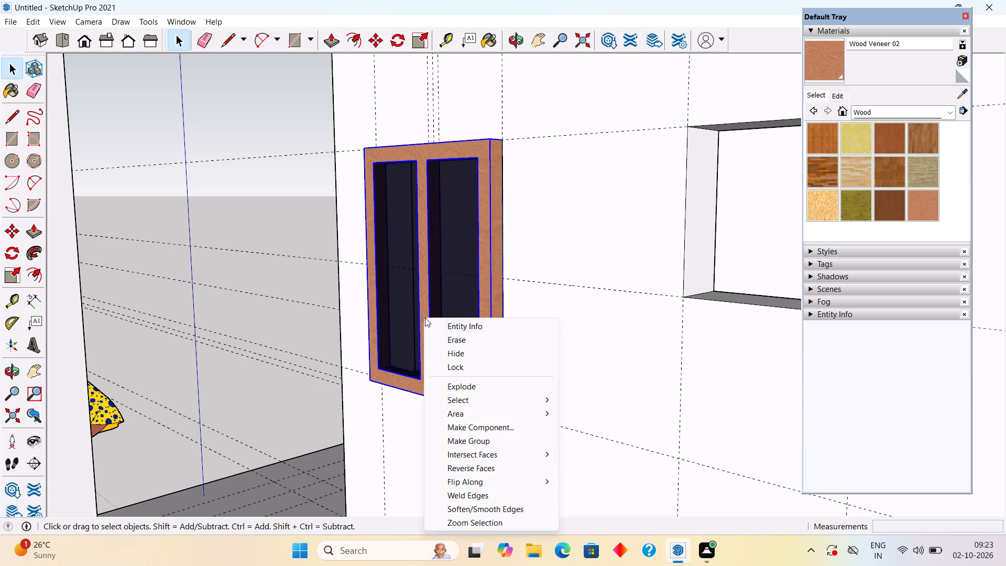
pyautogui.click(471, 438)
# Move the window group back by its lower front corner so the frame sits flush with the wall face.
pyautogui.scroll(1, 527, 367)
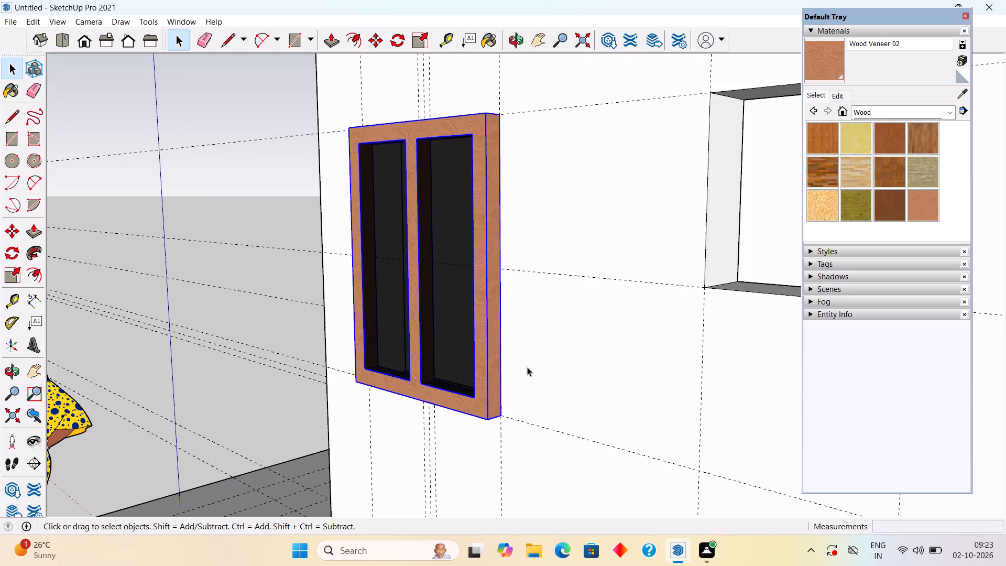
pyautogui.press('m')
pyautogui.click(486, 421)
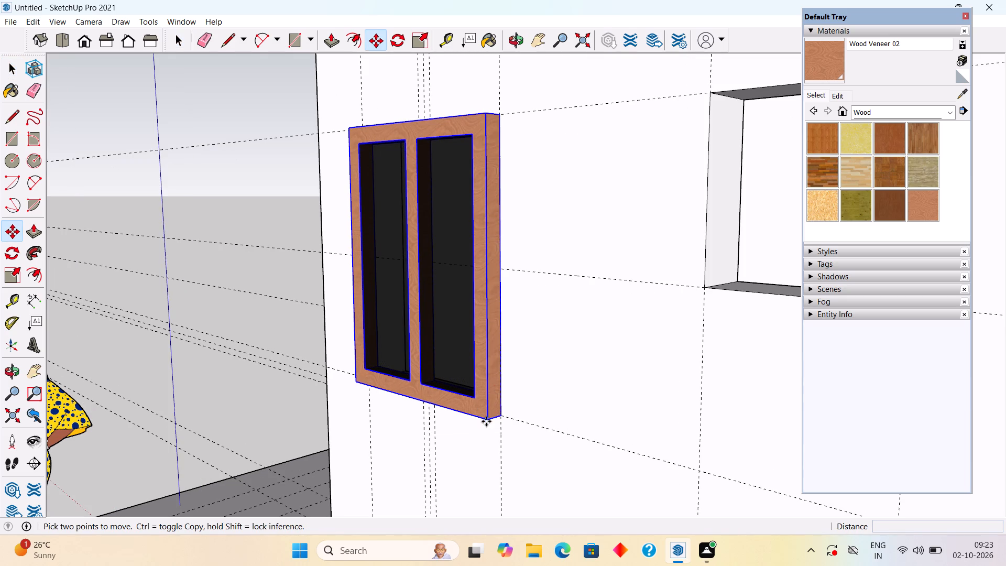
pyautogui.click(503, 414)
pyautogui.press('space')
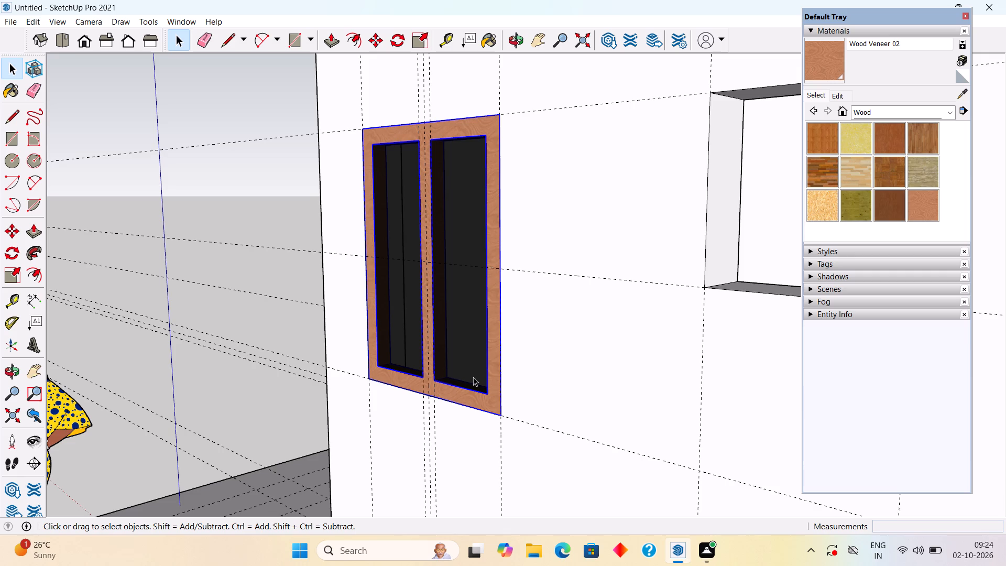
# Move the window group from its lower corner 4 1/2" deeper into the wall opening.
pyautogui.moveTo(480, 351); pyautogui.dragTo(494, 347, button='middle')
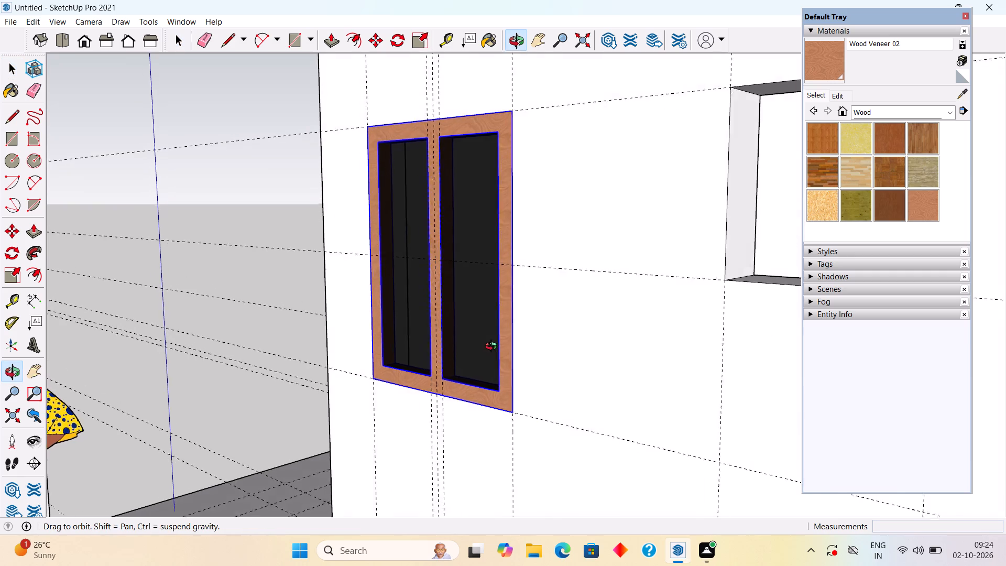
pyautogui.moveTo(494, 347); pyautogui.dragTo(522, 372, button='middle')
pyautogui.scroll(8, 571, 438)
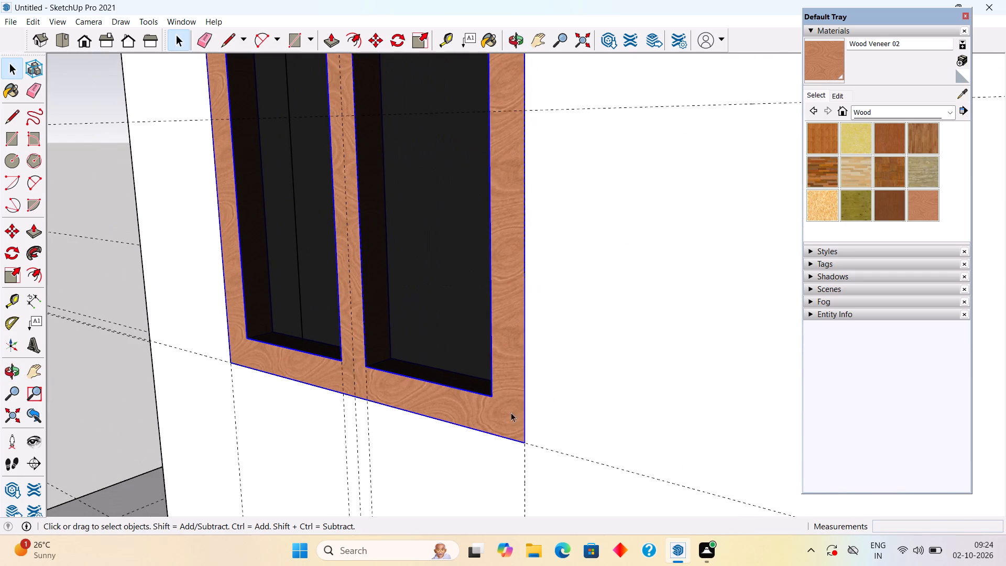
pyautogui.scroll(3, 500, 412)
pyautogui.moveTo(524, 426); pyautogui.dragTo(550, 414, button='middle')
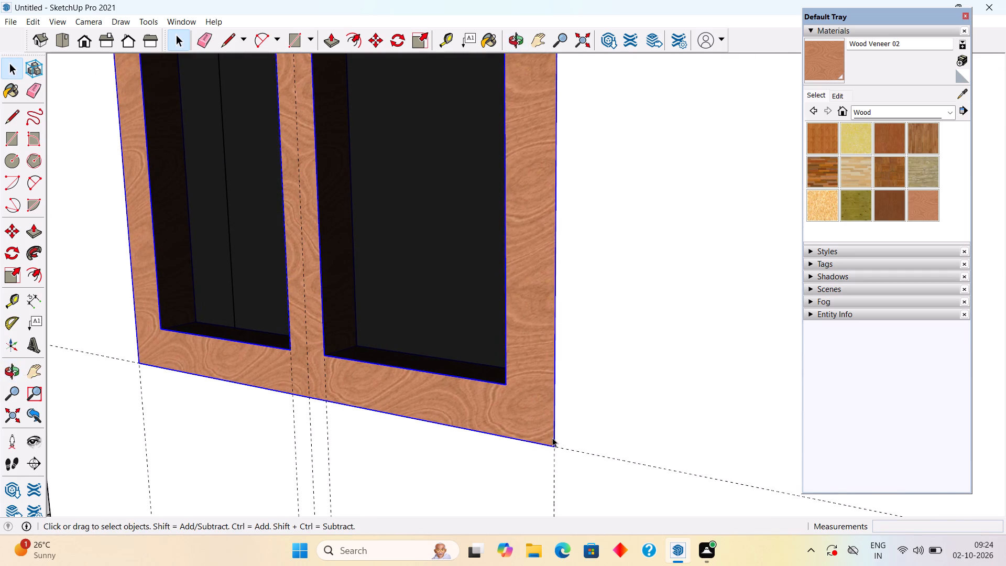
pyautogui.press('m')
pyautogui.moveTo(561, 445); pyautogui.dragTo(608, 424, button='middle')
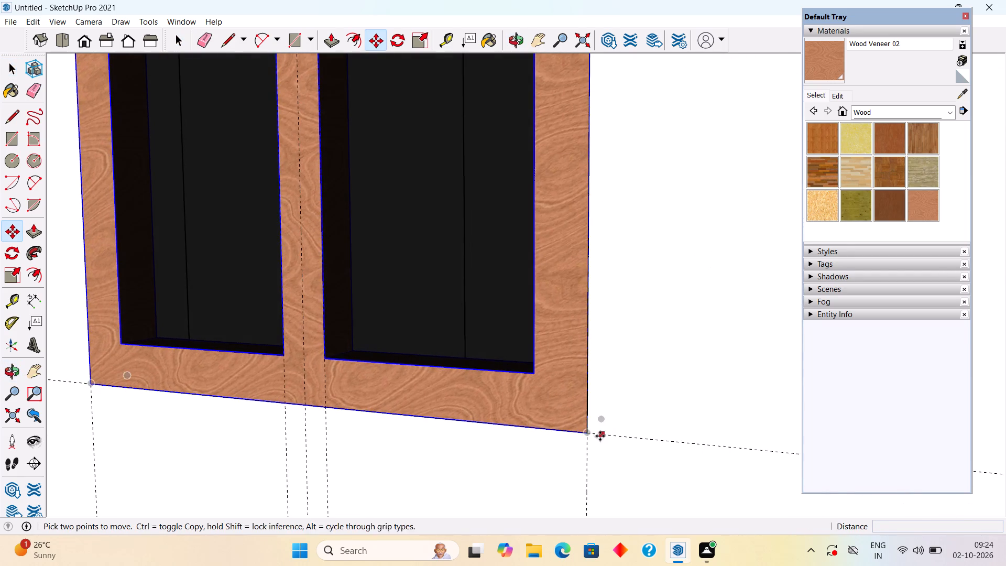
pyautogui.scroll(8, 594, 431)
pyautogui.click(581, 433)
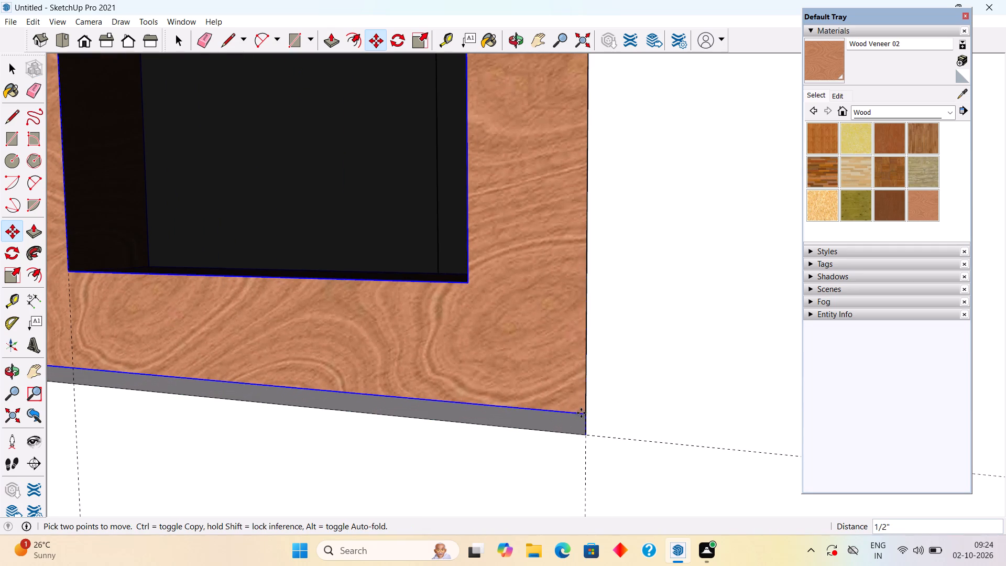
pyautogui.moveTo(581, 402); pyautogui.dragTo(781, 418, button='middle')
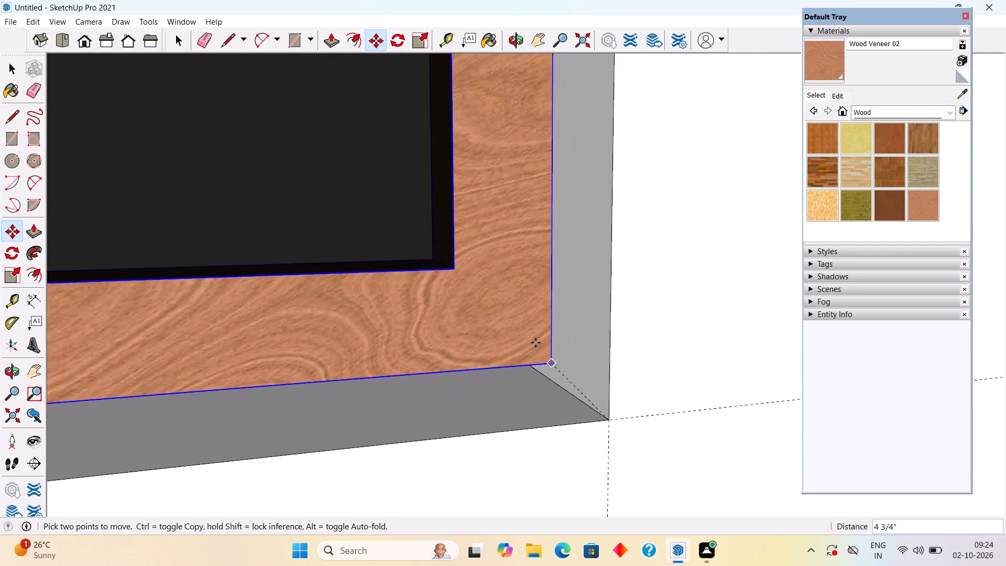
pyautogui.click(548, 379)
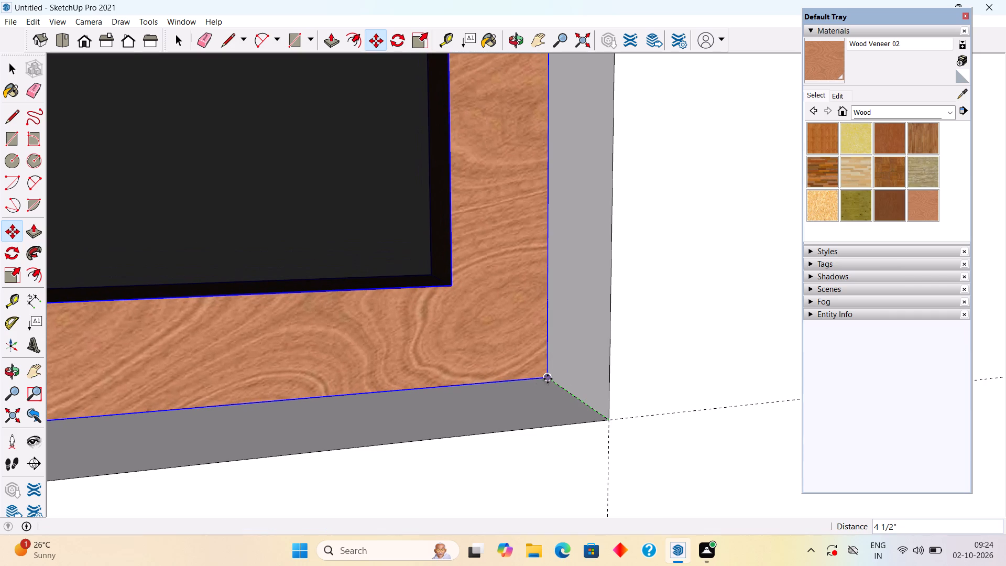
pyautogui.scroll(-15, 528, 398)
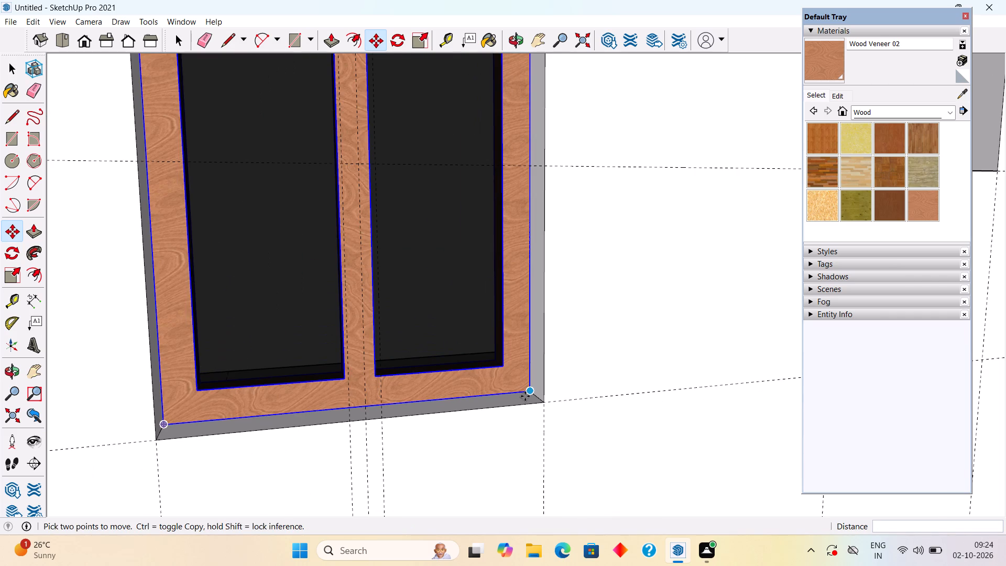
# Deselect the window group and inspect how it sits in the wall, along with the smaller empty opening beside it, from several angles.
pyautogui.press('space')
pyautogui.scroll(-7, 525, 396)
pyautogui.moveTo(482, 364); pyautogui.dragTo(401, 376, button='middle')
pyautogui.scroll(-4, 401, 376)
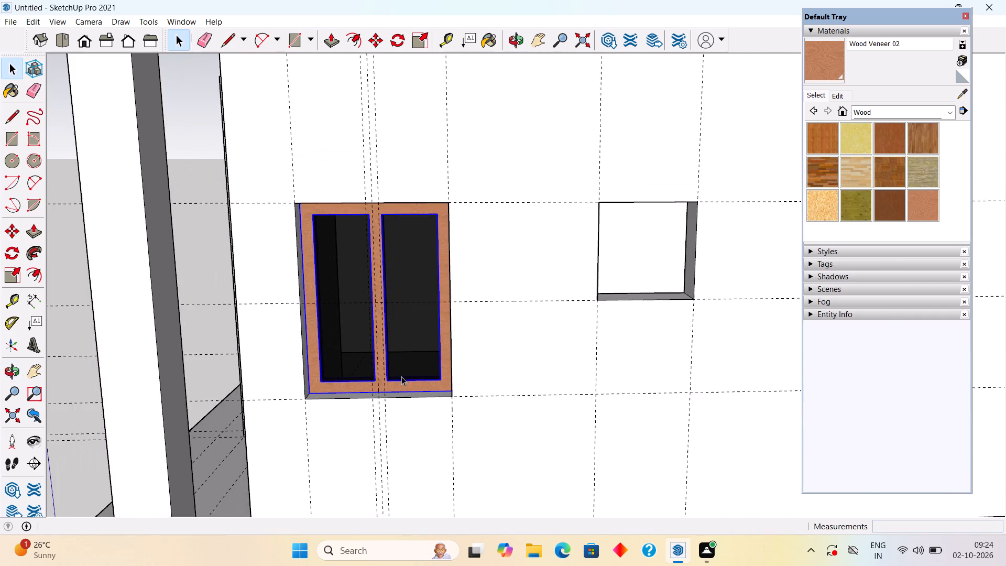
pyautogui.scroll(-3, 401, 376)
pyautogui.click(365, 120)
pyautogui.moveTo(470, 262); pyautogui.dragTo(402, 280, button='middle')
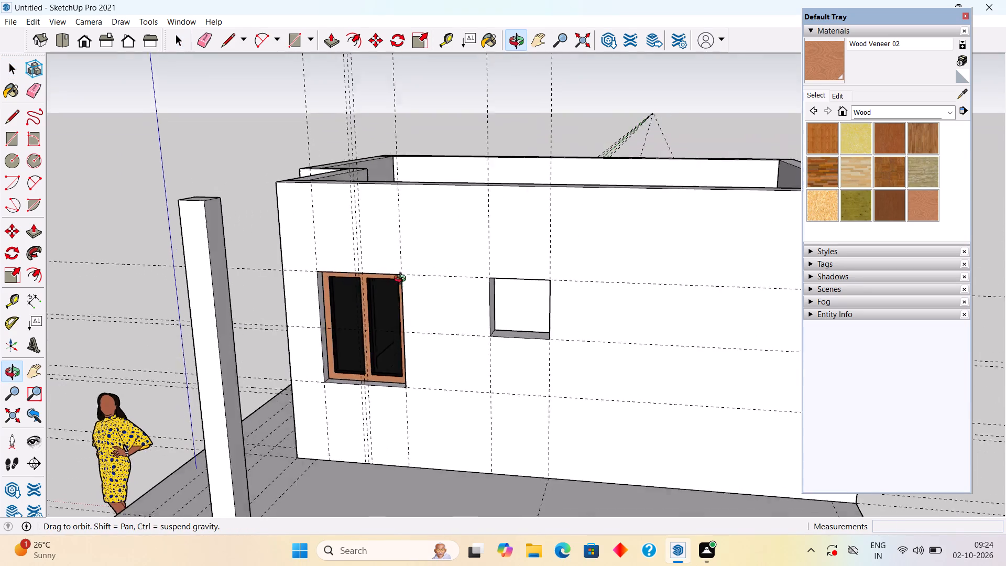
pyautogui.moveTo(402, 280); pyautogui.dragTo(358, 262, button='middle')
pyautogui.scroll(3, 504, 296)
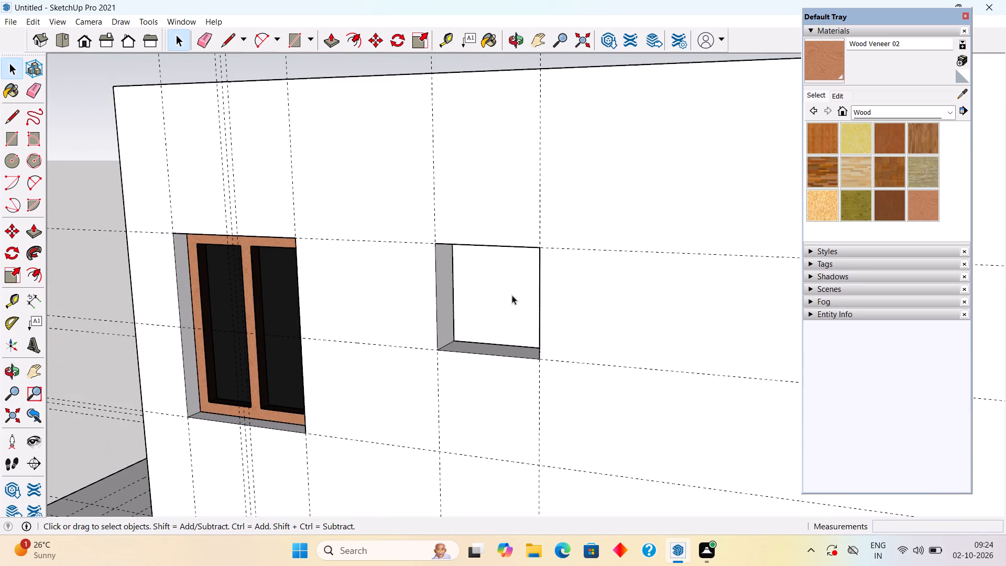
pyautogui.moveTo(533, 305); pyautogui.dragTo(598, 304, button='middle')
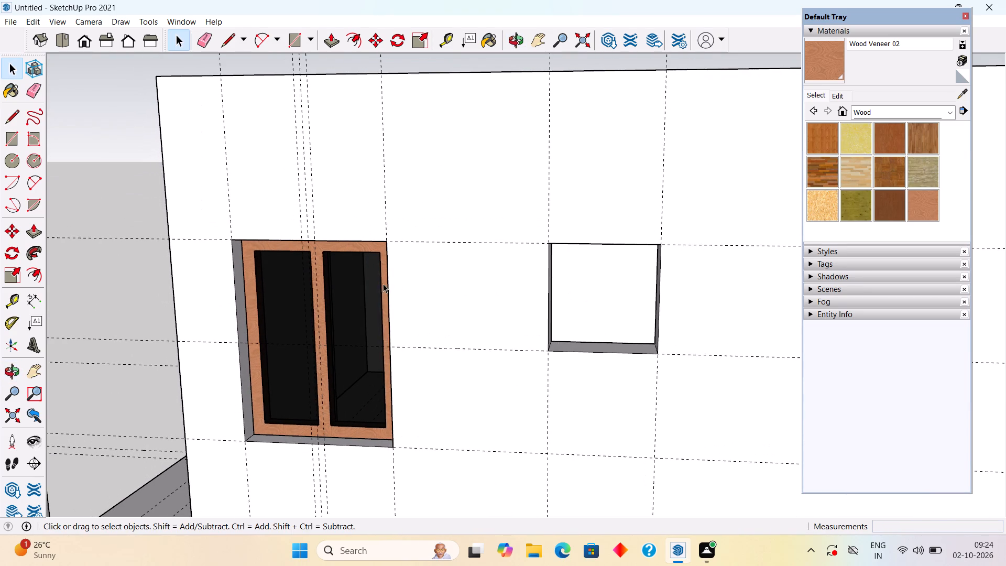
pyautogui.moveTo(386, 259); pyautogui.dragTo(428, 231, button='middle')
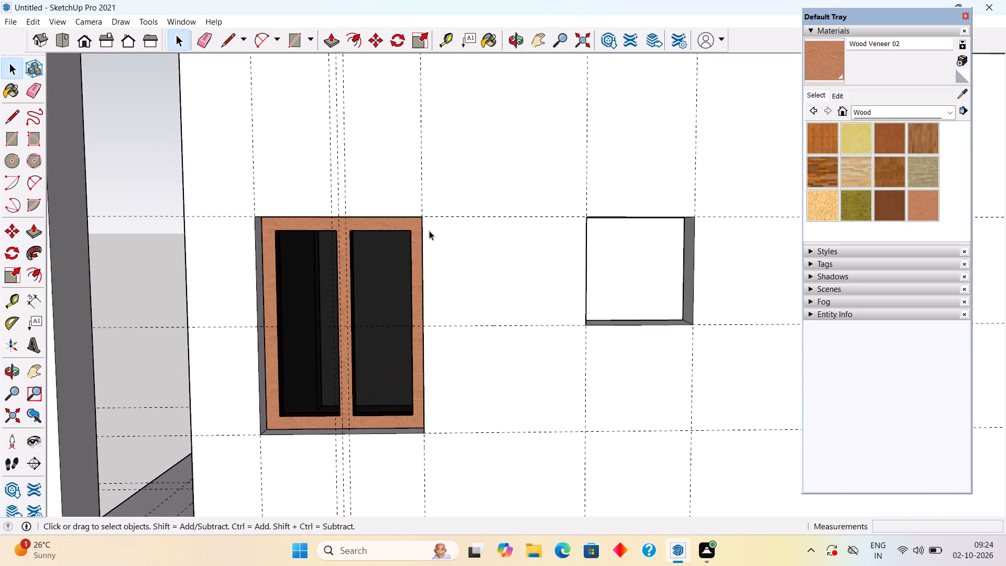
pyautogui.scroll(-4, 429, 231)
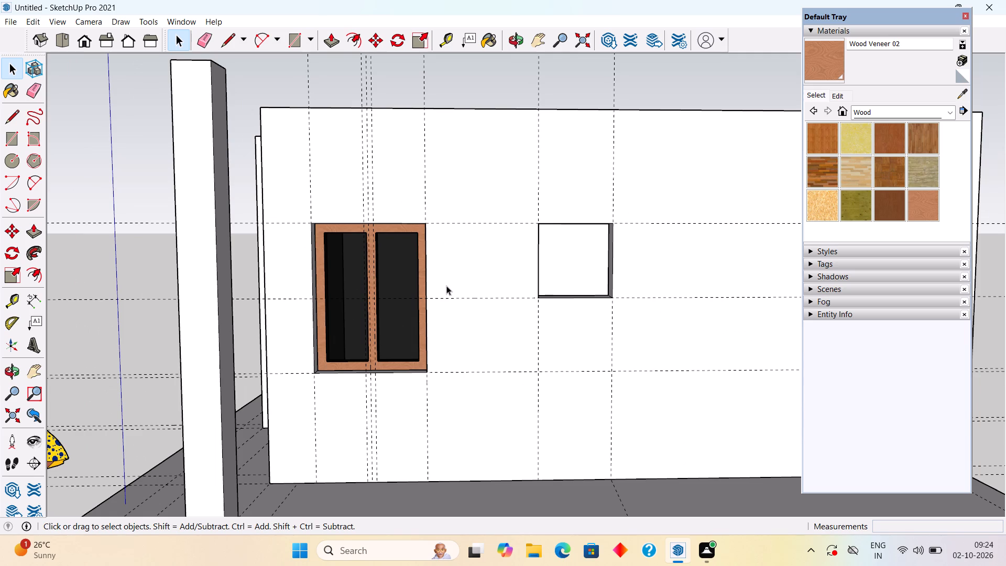
pyautogui.moveTo(443, 303); pyautogui.dragTo(487, 273, button='middle')
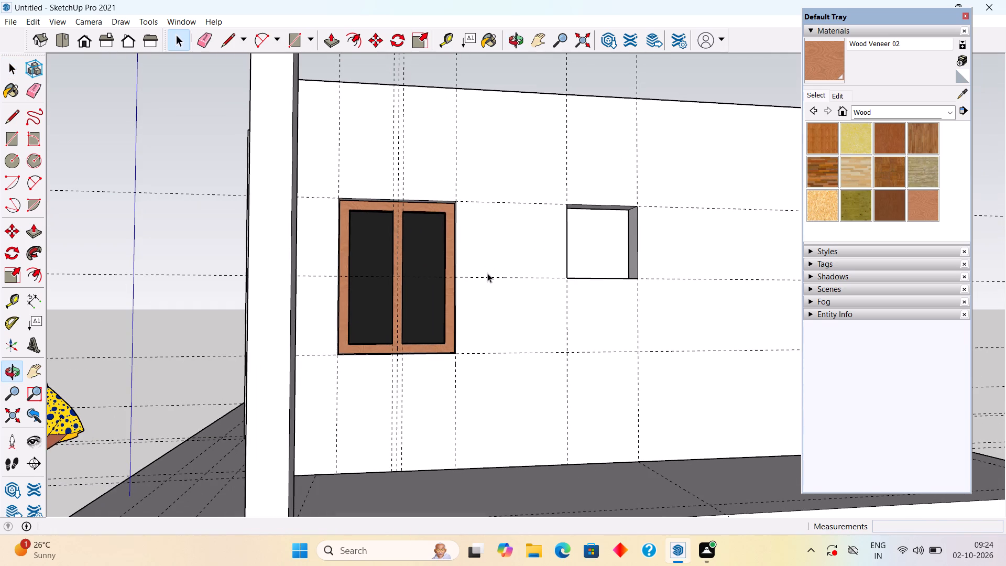
pyautogui.scroll(2, 703, 269)
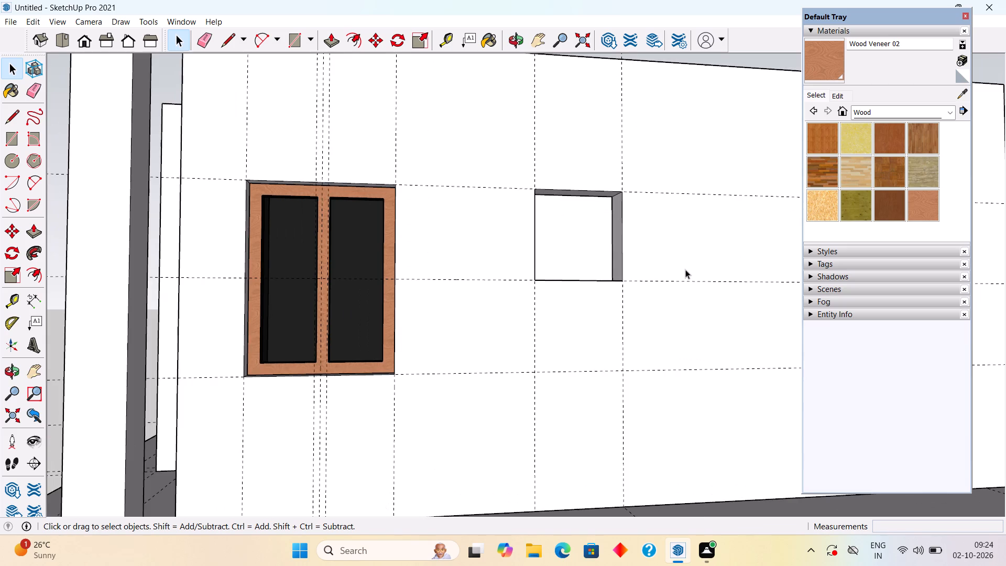
pyautogui.moveTo(680, 268); pyautogui.dragTo(640, 286, button='middle')
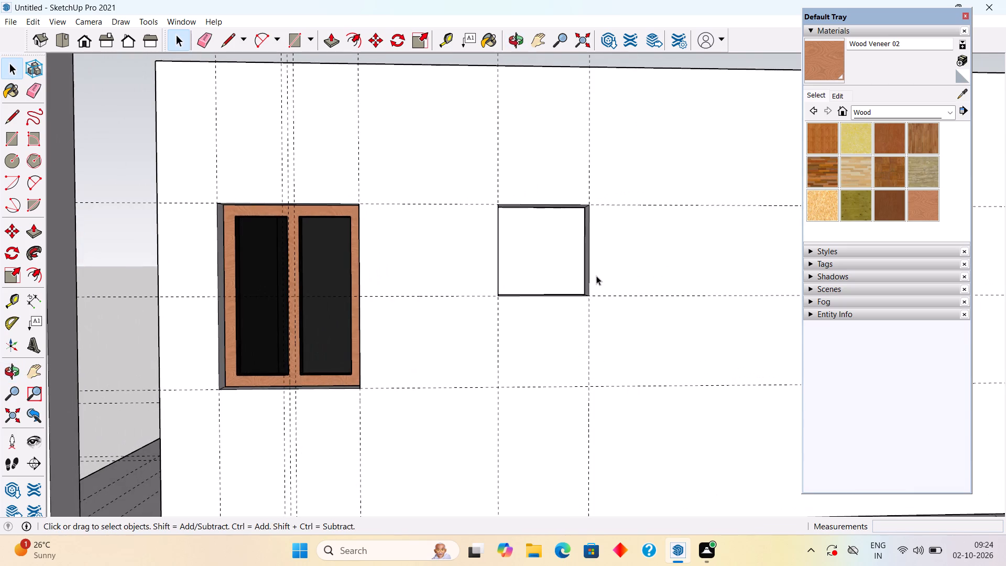
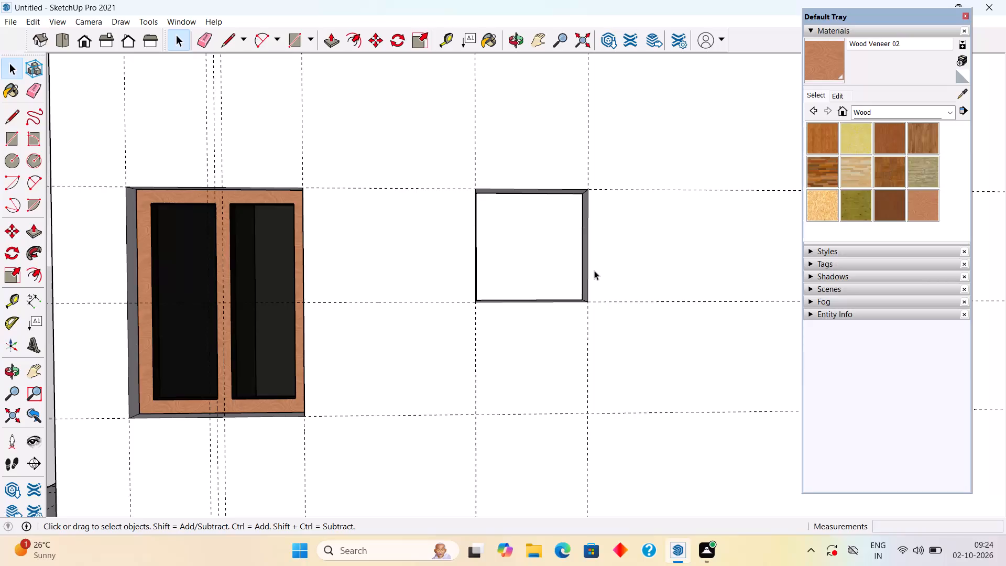
# Place a vertical and a horizontal guide through the middle of the smaller empty opening, each 1' from its edge.
pyautogui.moveTo(280, 277); pyautogui.dragTo(439, 273, button='middle')
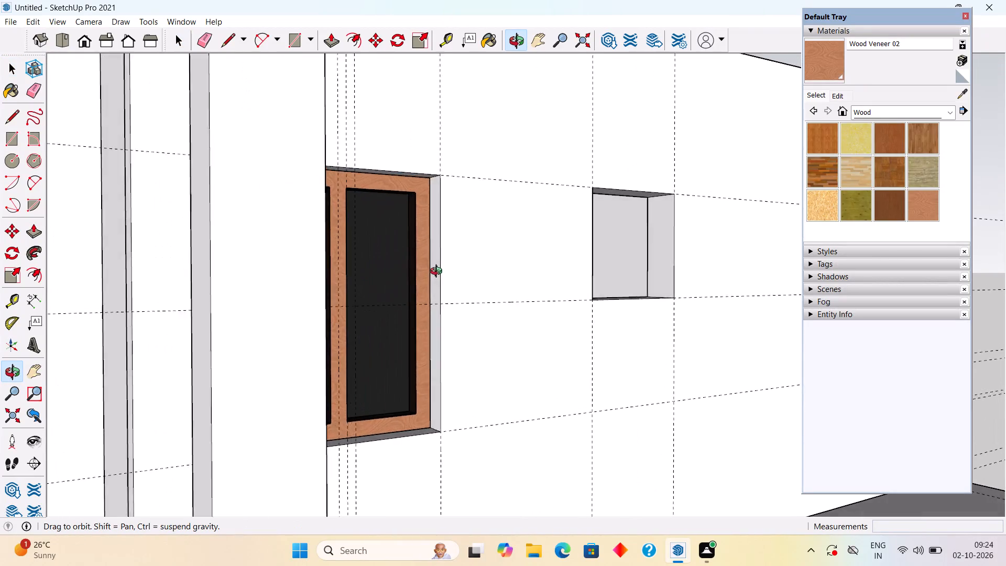
pyautogui.moveTo(439, 273); pyautogui.dragTo(458, 285, button='middle')
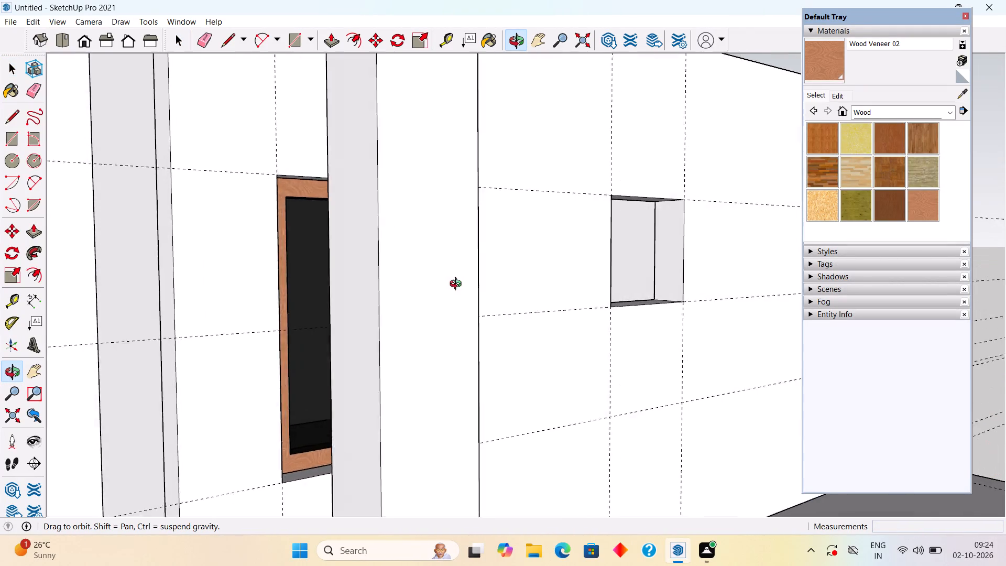
pyautogui.moveTo(458, 285); pyautogui.dragTo(376, 285, button='middle')
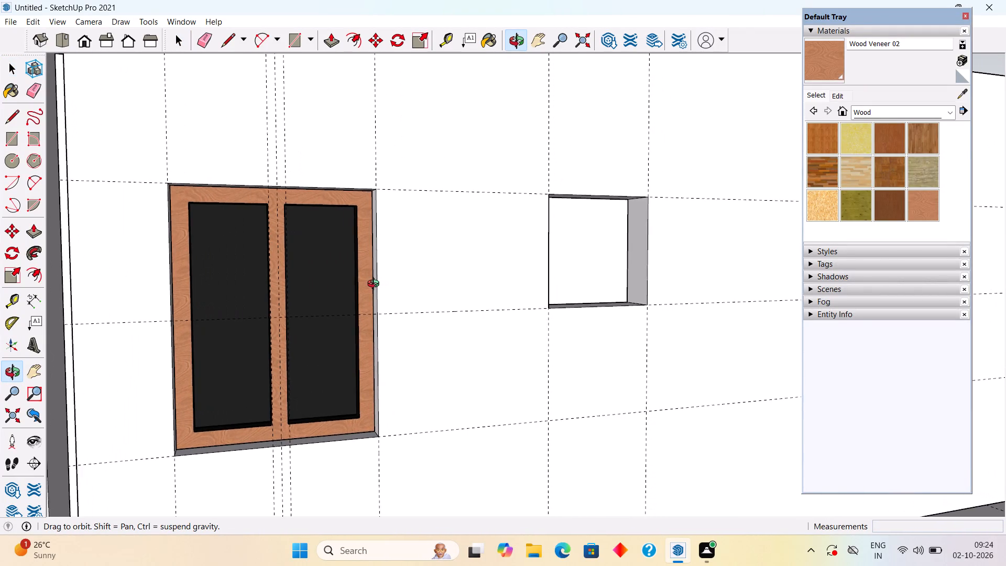
pyautogui.moveTo(376, 285); pyautogui.dragTo(372, 288, button='middle')
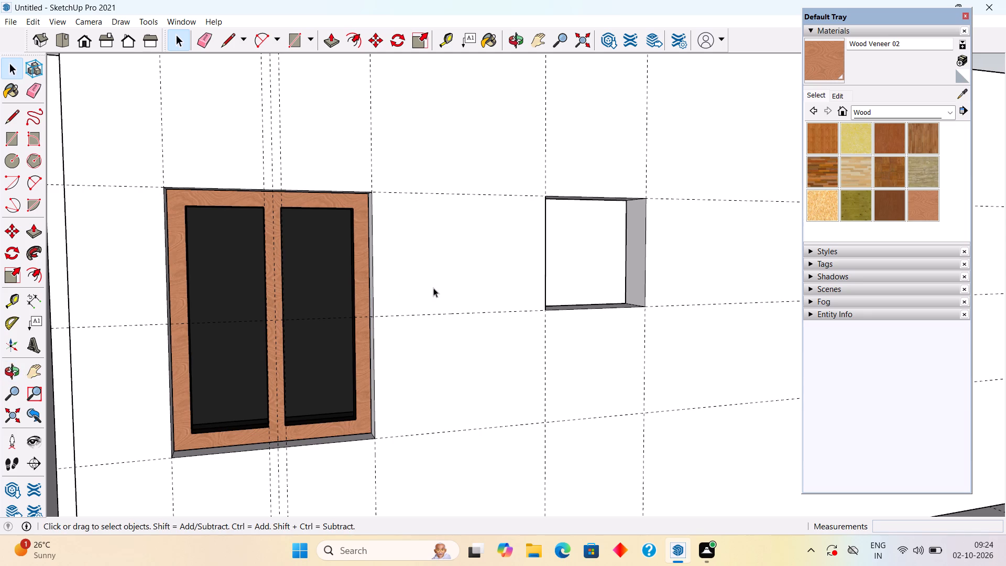
pyautogui.moveTo(508, 292); pyautogui.dragTo(439, 264, button='middle')
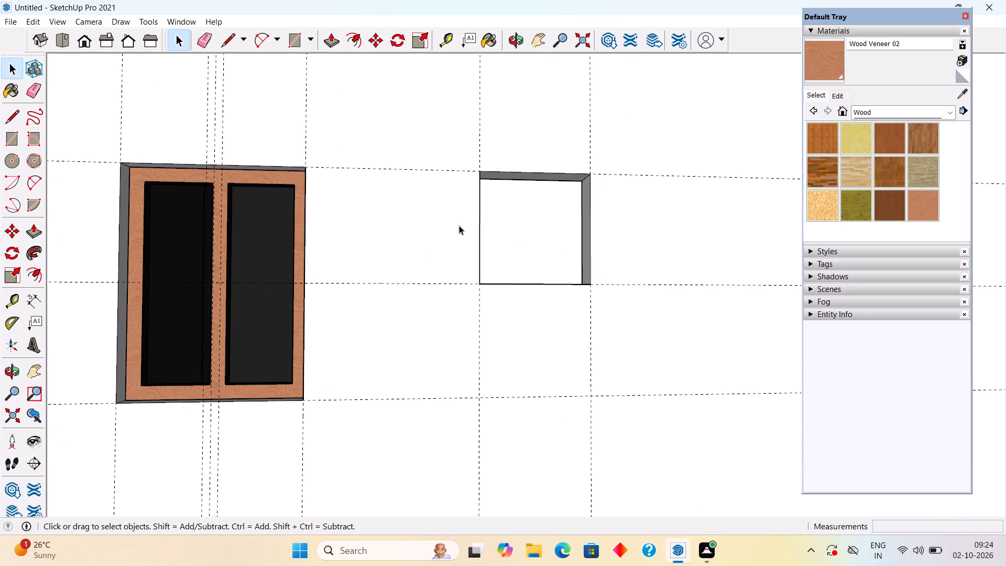
pyautogui.scroll(1, 456, 224)
pyautogui.moveTo(493, 235); pyautogui.dragTo(460, 239, button='middle')
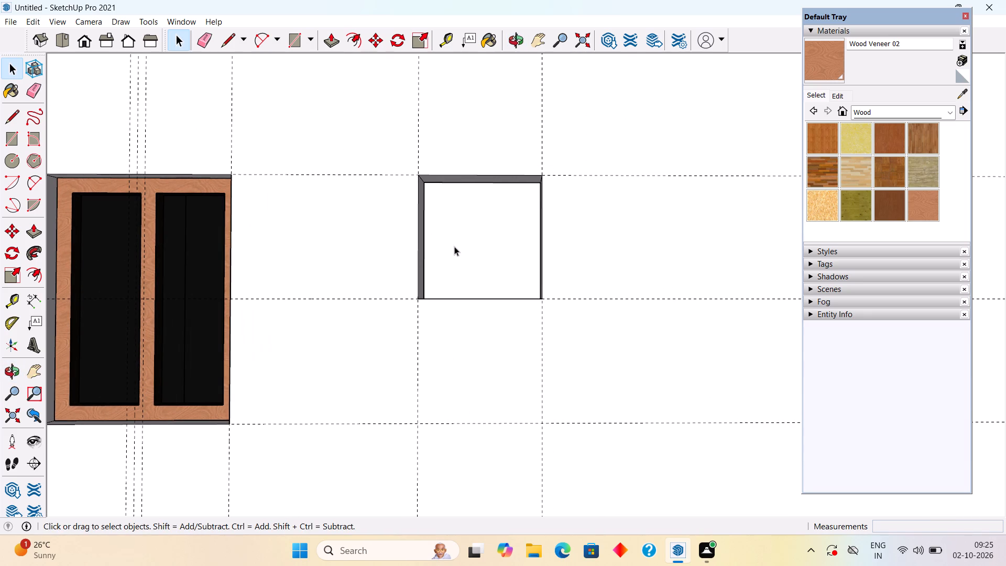
pyautogui.press('r')
pyautogui.press('t')
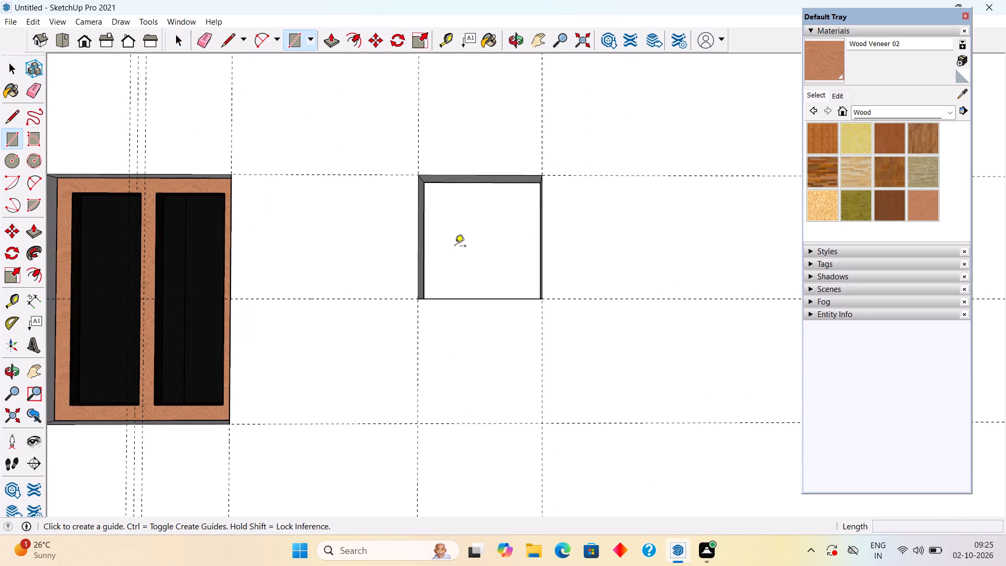
pyautogui.click(415, 240)
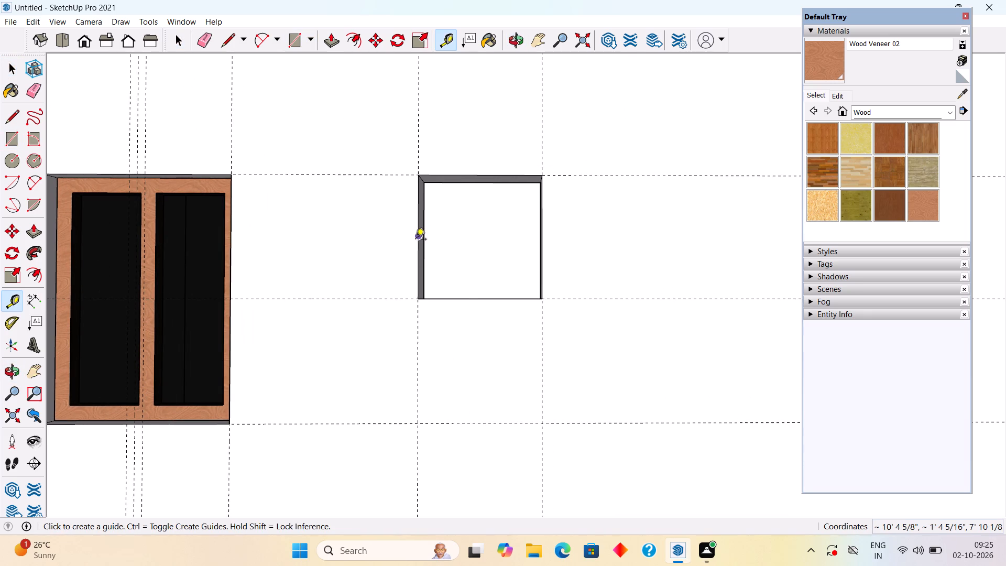
pyautogui.click(484, 300)
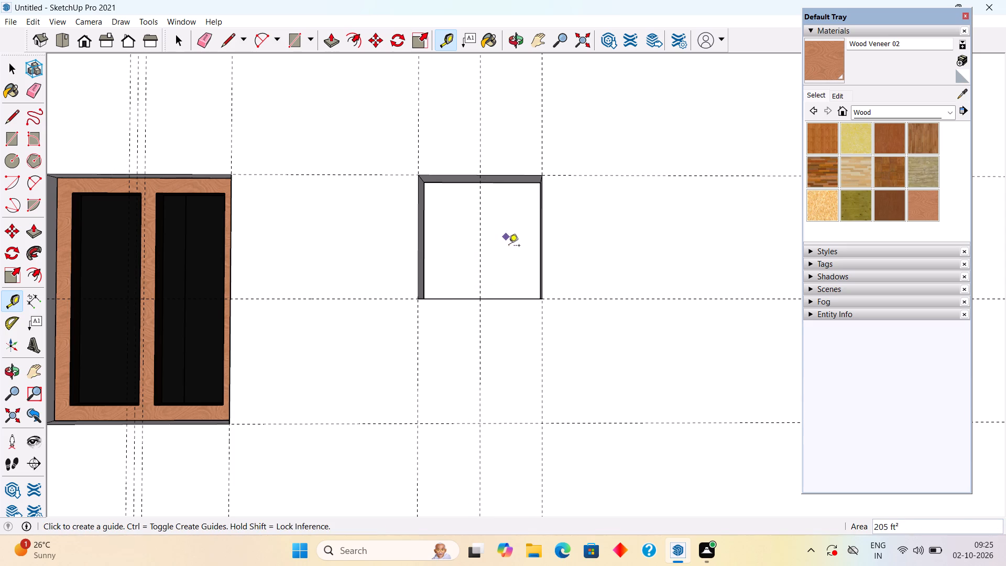
pyautogui.moveTo(518, 258); pyautogui.dragTo(542, 275, button='middle')
pyautogui.click(506, 334)
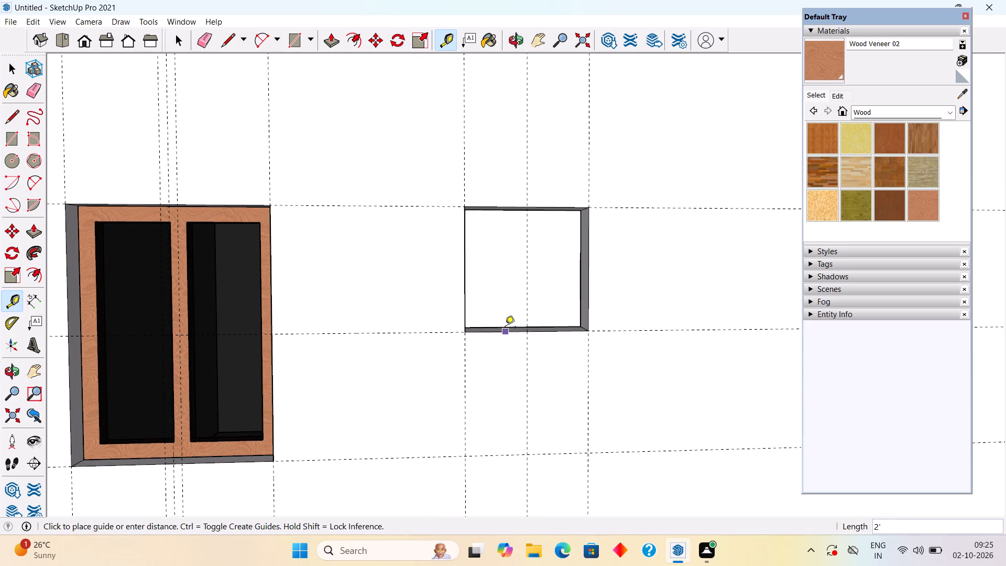
pyautogui.click(512, 270)
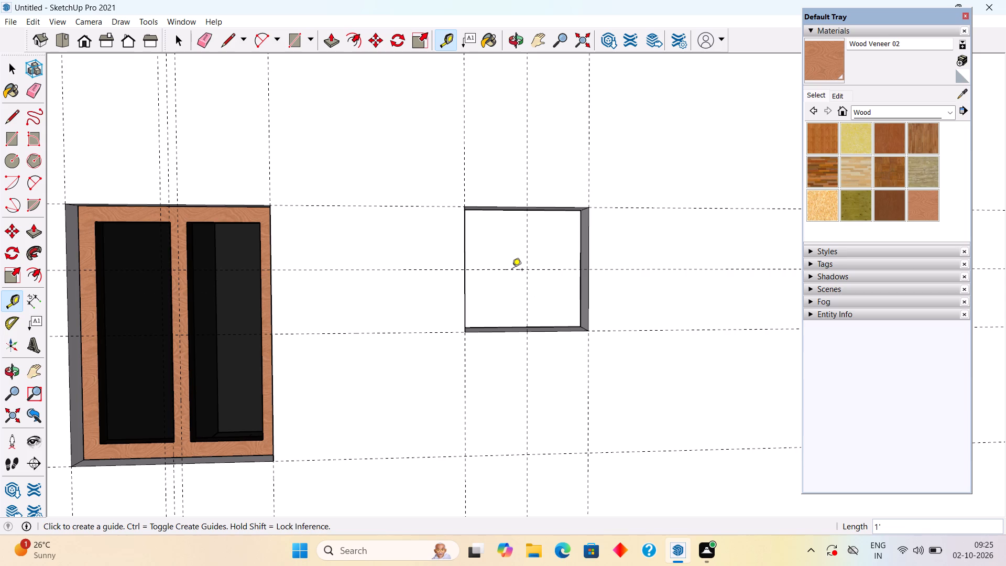
pyautogui.press('space')
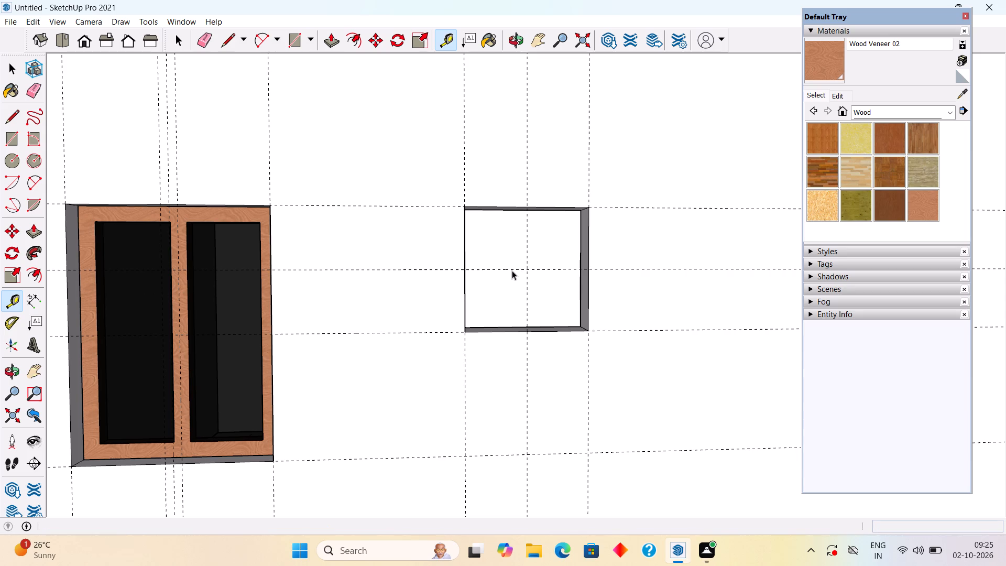
# Fill the smaller opening with two side-by-side 1' by 2' rectangles that meet at the vertical center guide.
pyautogui.press('r')
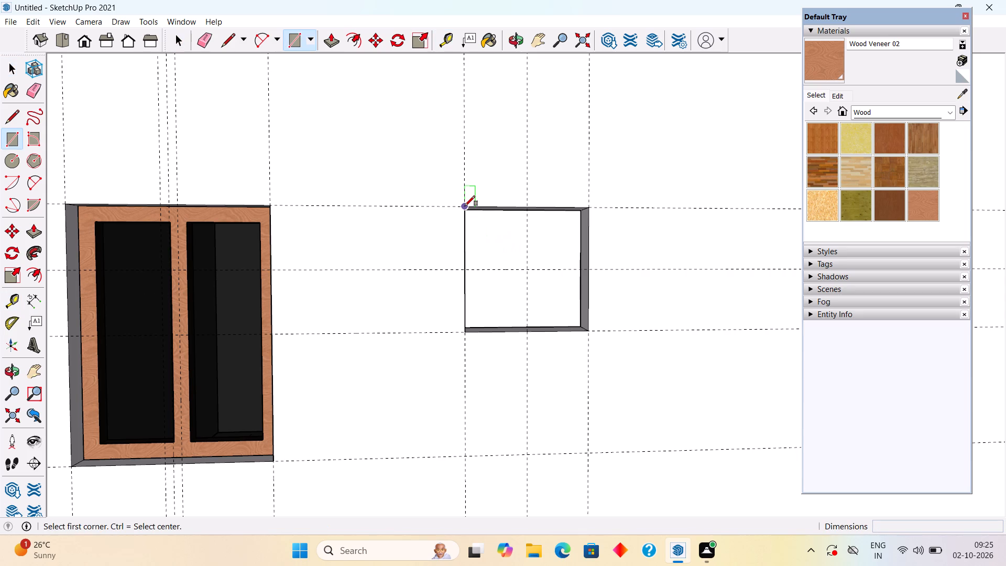
pyautogui.click(465, 206)
pyautogui.click(529, 327)
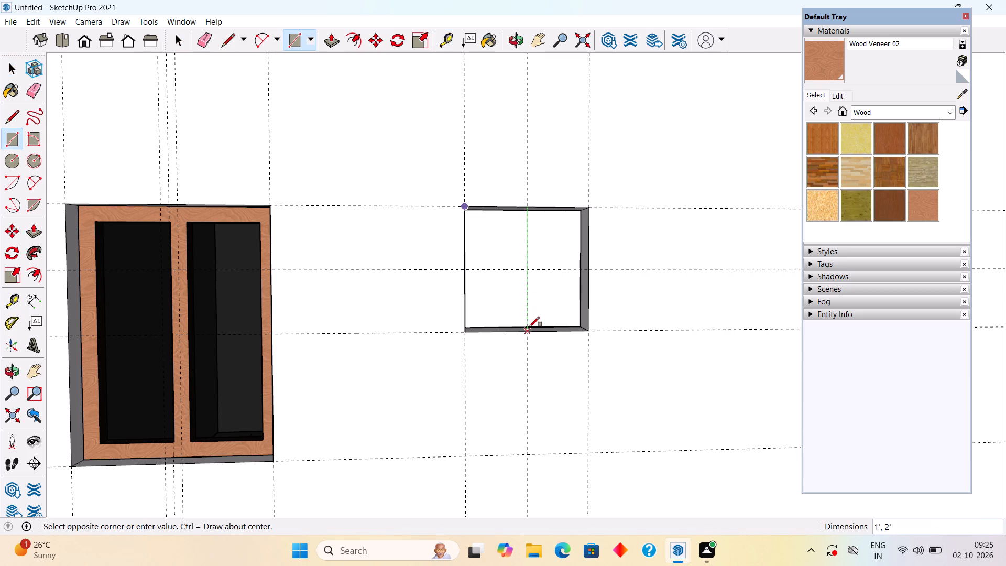
pyautogui.click(524, 210)
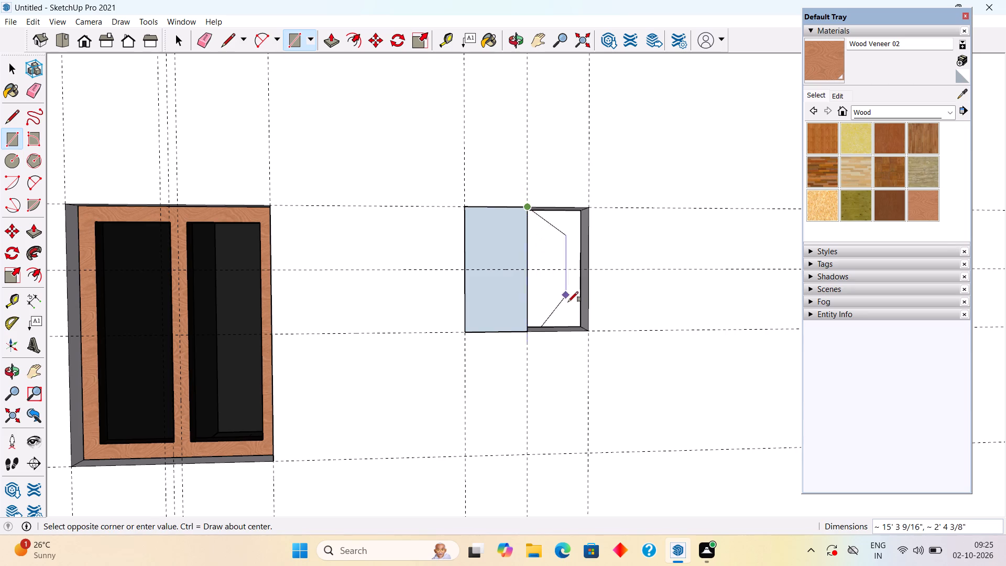
pyautogui.click(587, 331)
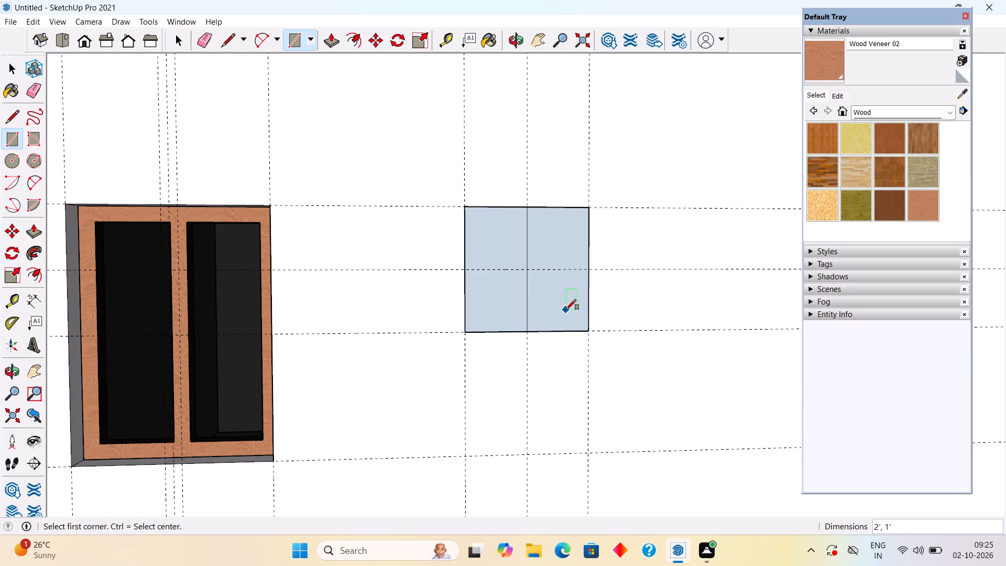
pyautogui.press('space')
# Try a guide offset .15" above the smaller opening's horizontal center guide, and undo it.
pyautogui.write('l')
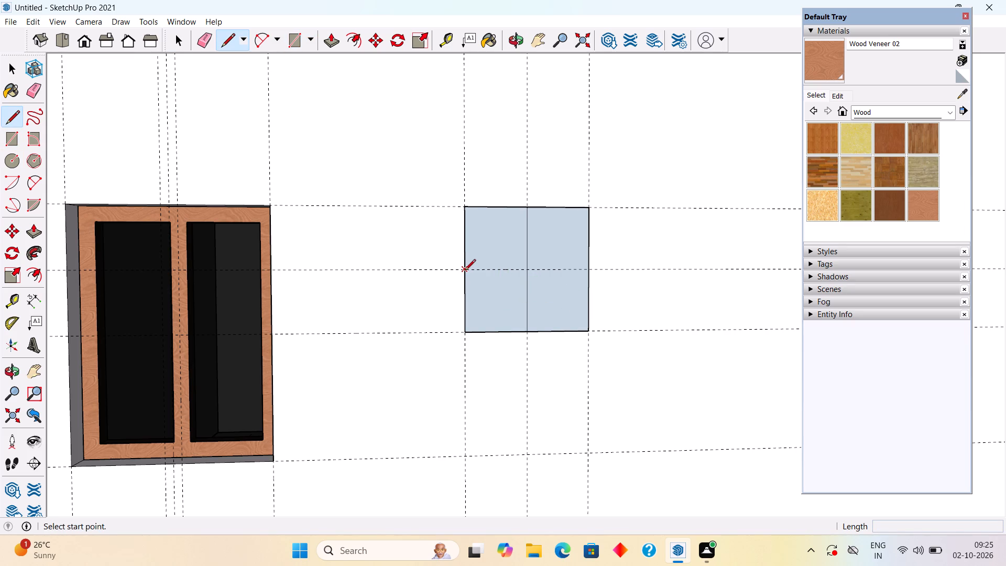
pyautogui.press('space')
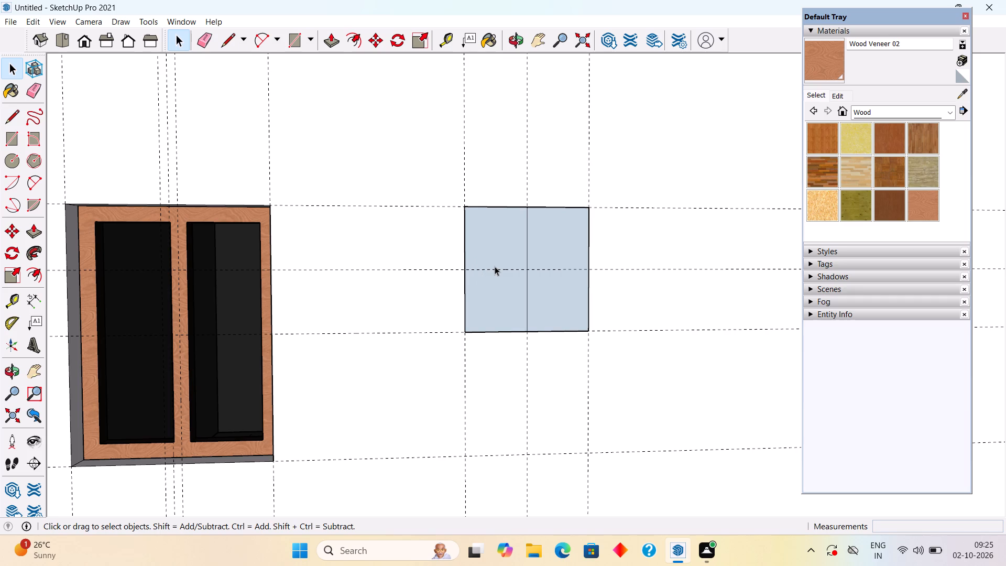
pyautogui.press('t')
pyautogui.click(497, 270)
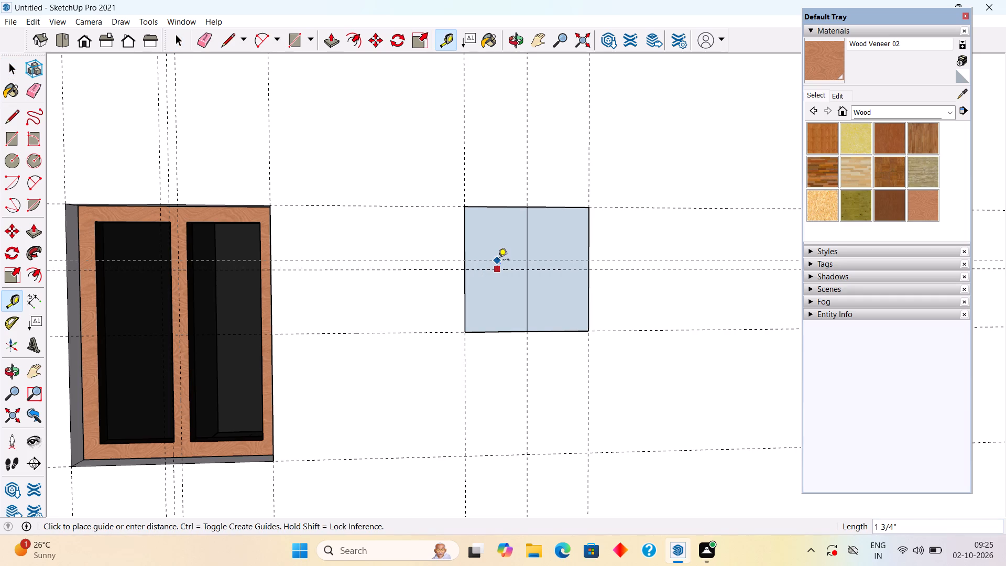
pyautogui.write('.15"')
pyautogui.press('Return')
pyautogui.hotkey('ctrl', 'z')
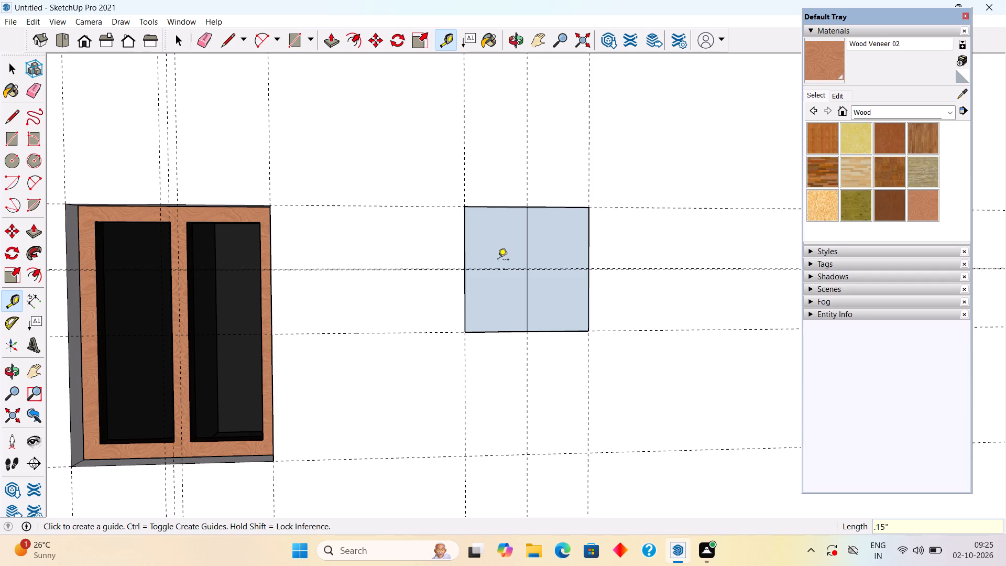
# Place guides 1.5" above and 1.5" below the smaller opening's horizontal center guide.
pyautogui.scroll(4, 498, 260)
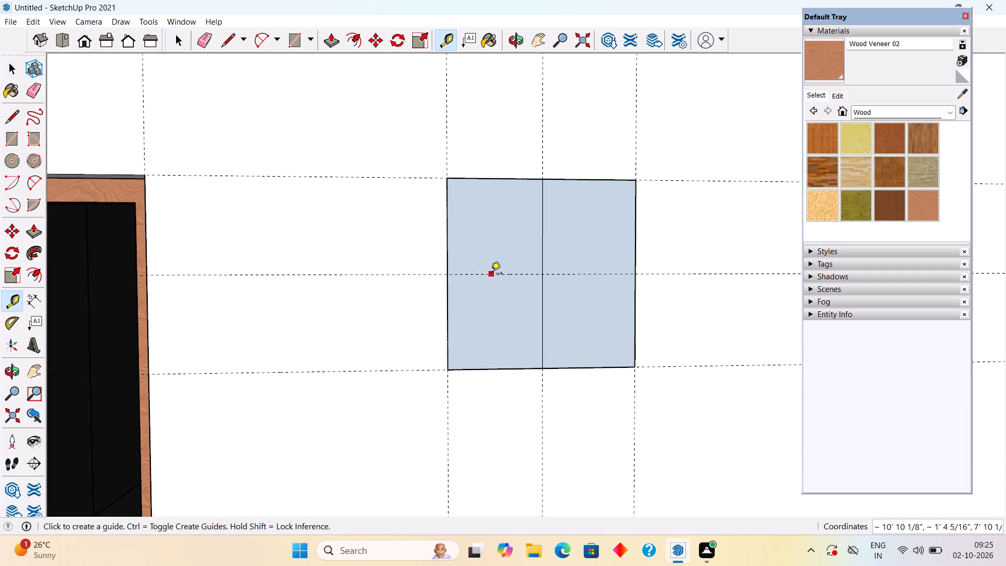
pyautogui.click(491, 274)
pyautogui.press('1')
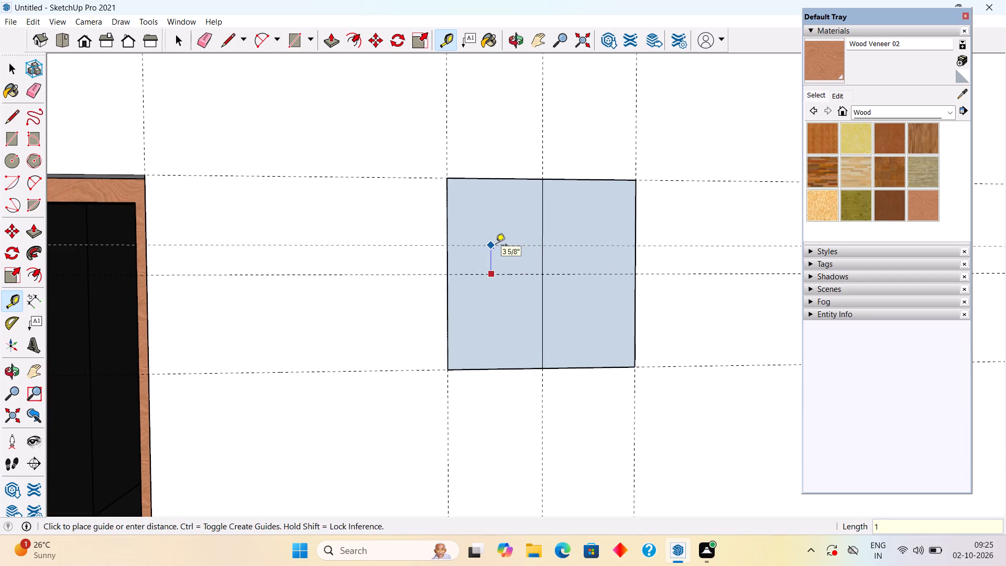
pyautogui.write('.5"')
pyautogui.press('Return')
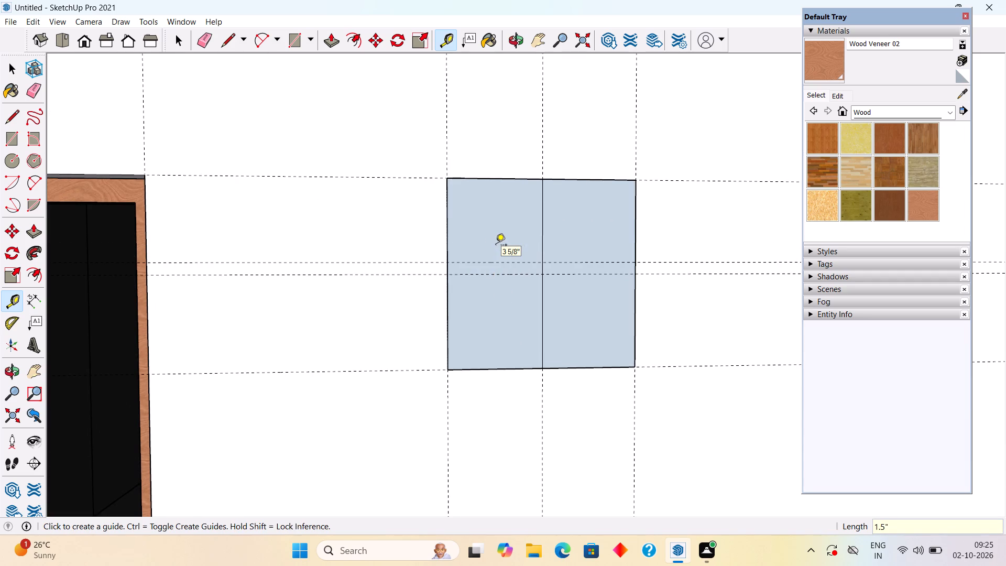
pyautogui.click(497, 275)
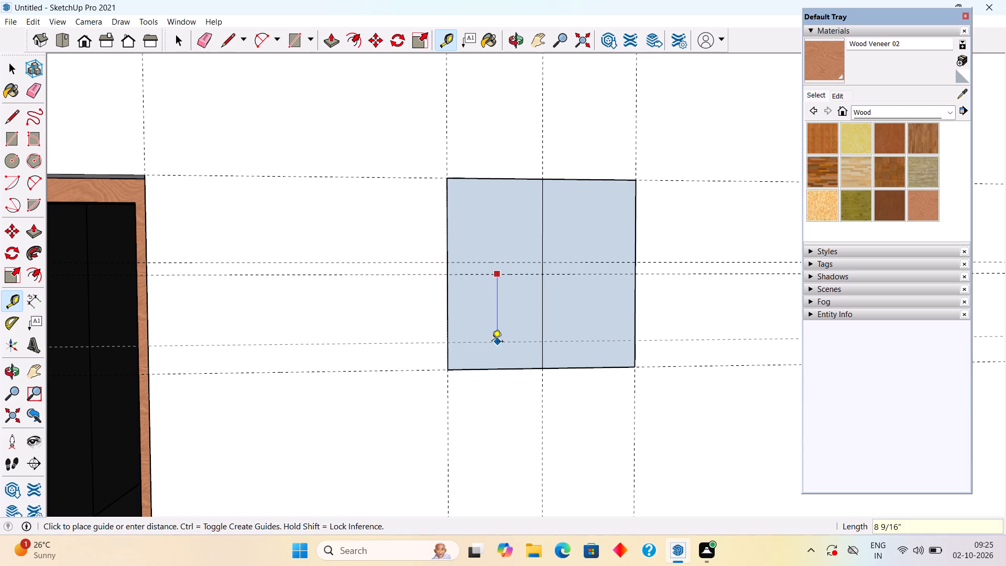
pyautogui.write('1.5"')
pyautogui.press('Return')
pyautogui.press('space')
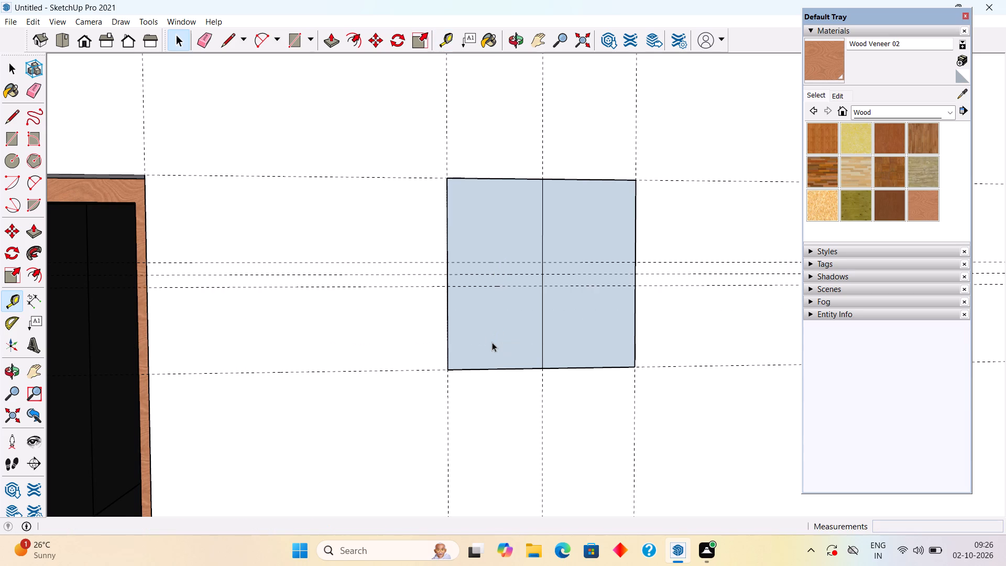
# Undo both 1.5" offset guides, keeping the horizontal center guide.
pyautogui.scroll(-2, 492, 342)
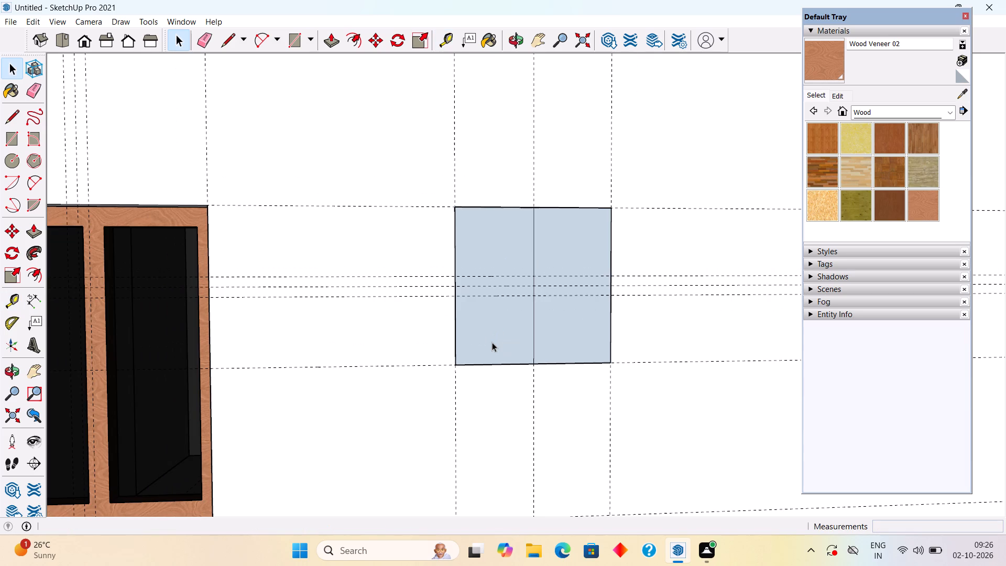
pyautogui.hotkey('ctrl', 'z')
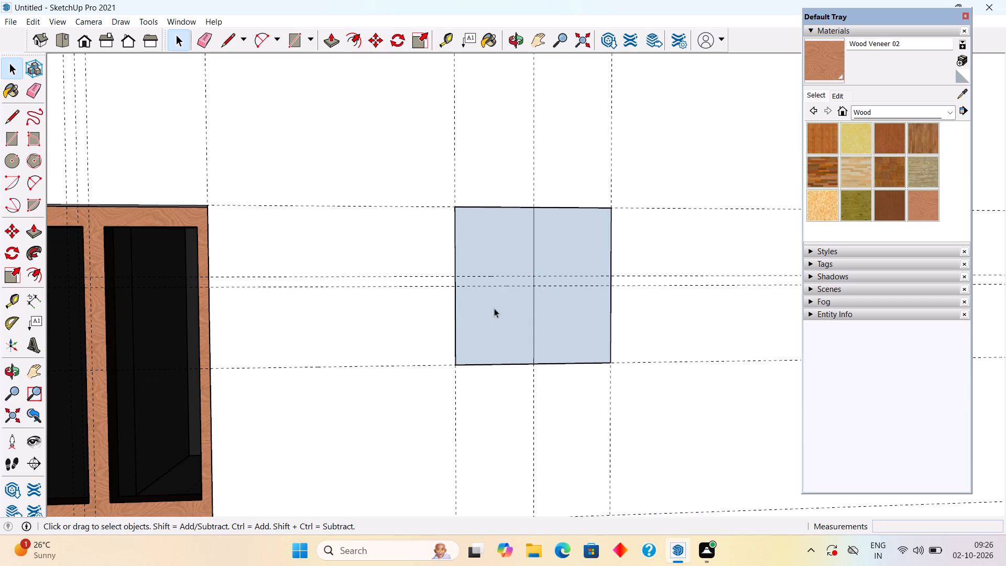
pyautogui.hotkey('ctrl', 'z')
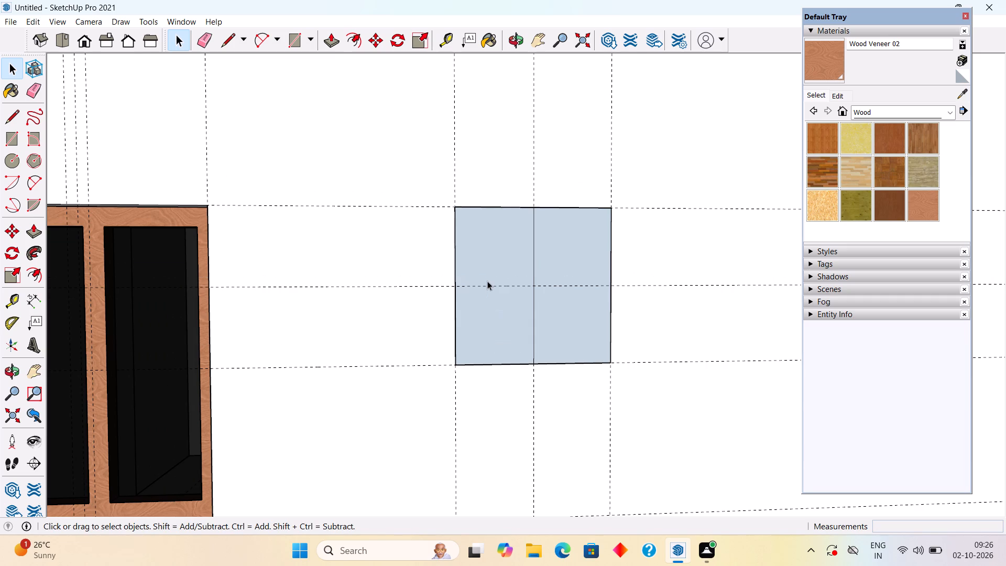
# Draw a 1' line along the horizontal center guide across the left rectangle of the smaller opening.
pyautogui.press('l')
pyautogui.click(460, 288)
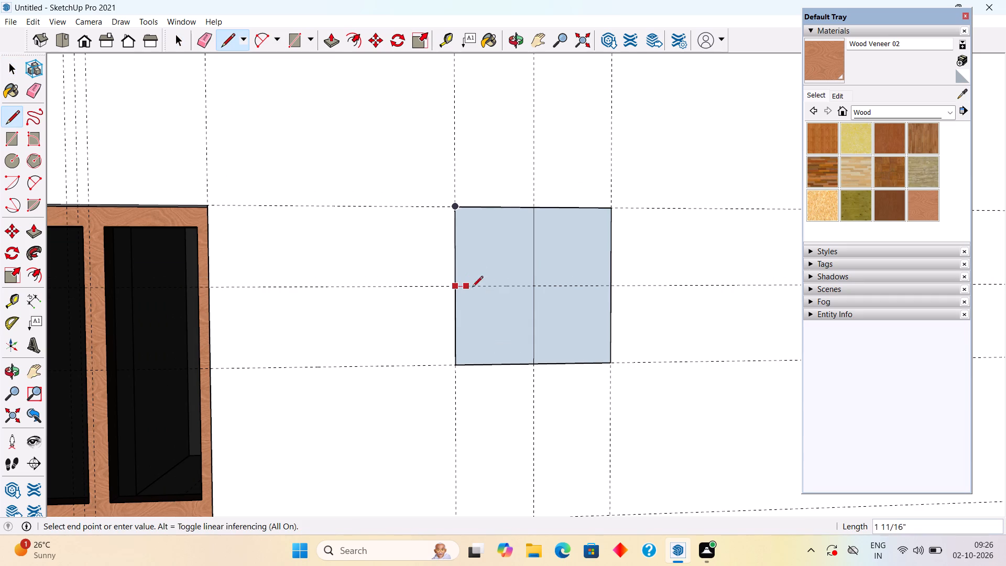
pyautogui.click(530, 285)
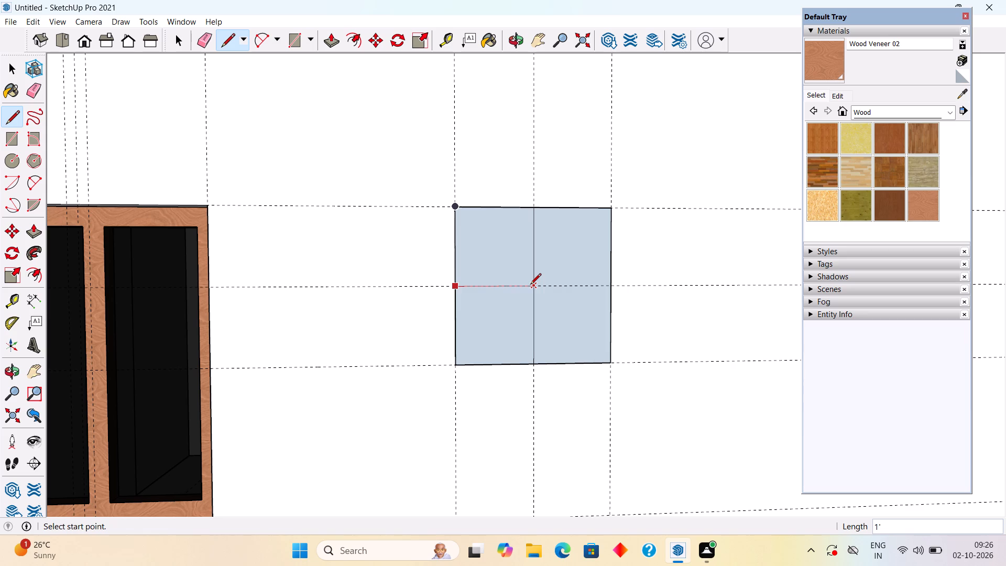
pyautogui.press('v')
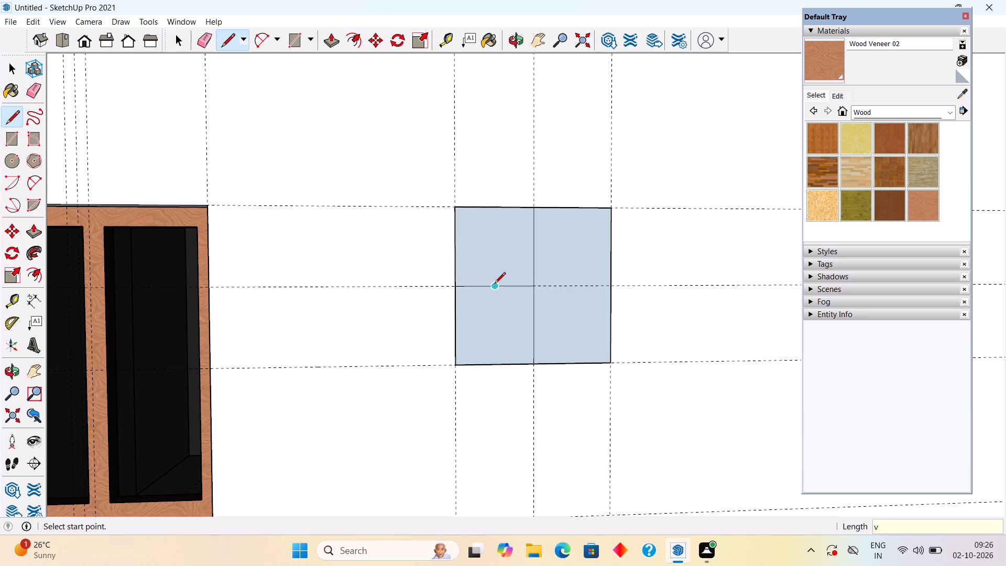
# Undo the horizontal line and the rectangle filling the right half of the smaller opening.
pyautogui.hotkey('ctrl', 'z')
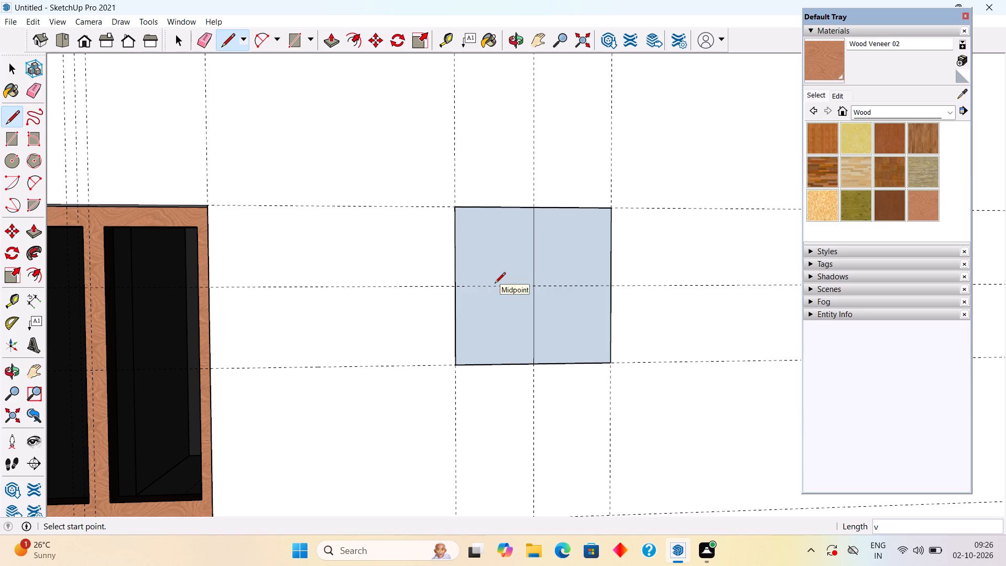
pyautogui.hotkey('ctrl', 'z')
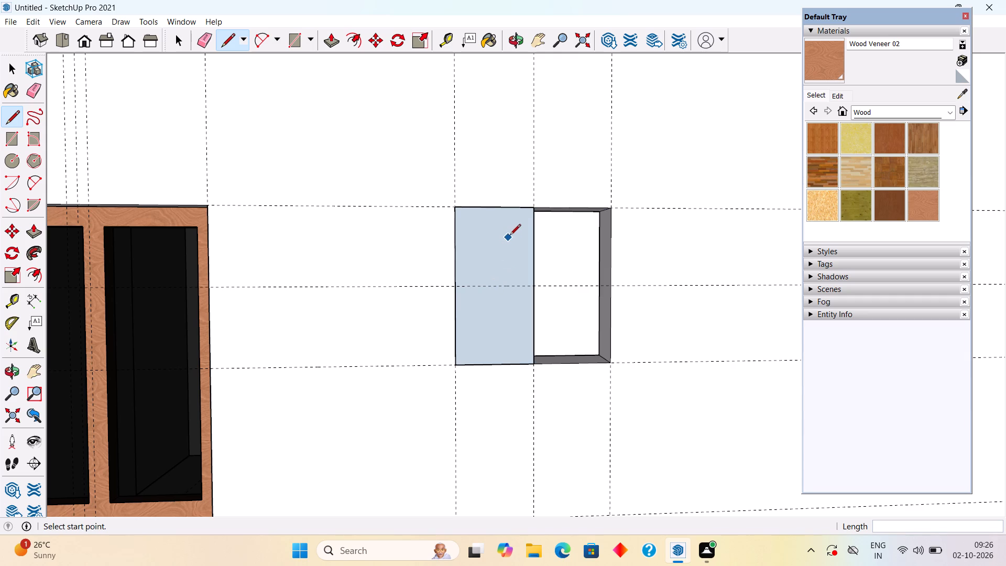
# Draw a 2' by 1' rectangle over the right half of the smaller opening, from its top middle to its lower corner.
pyautogui.press('r')
pyautogui.click(534, 203)
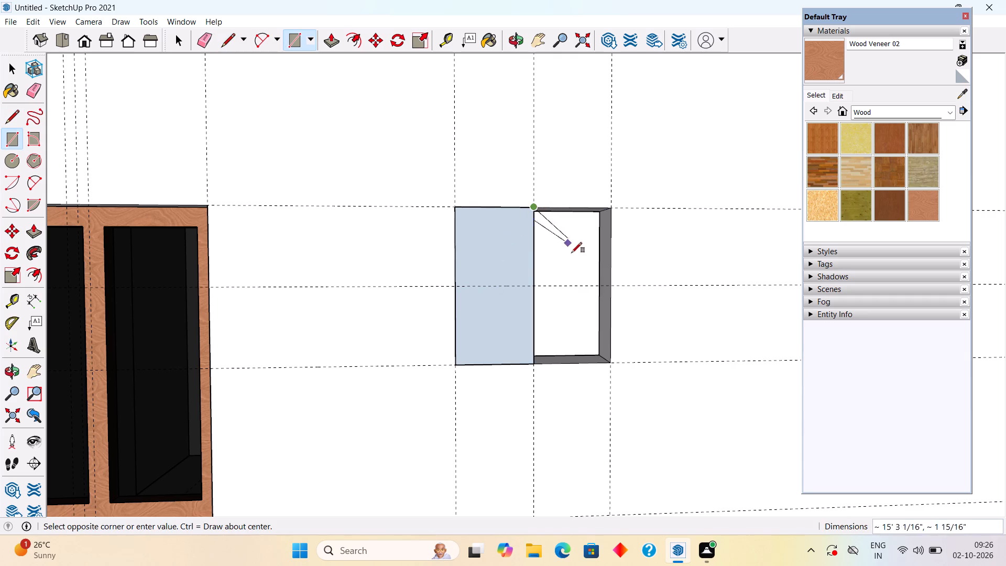
pyautogui.click(614, 364)
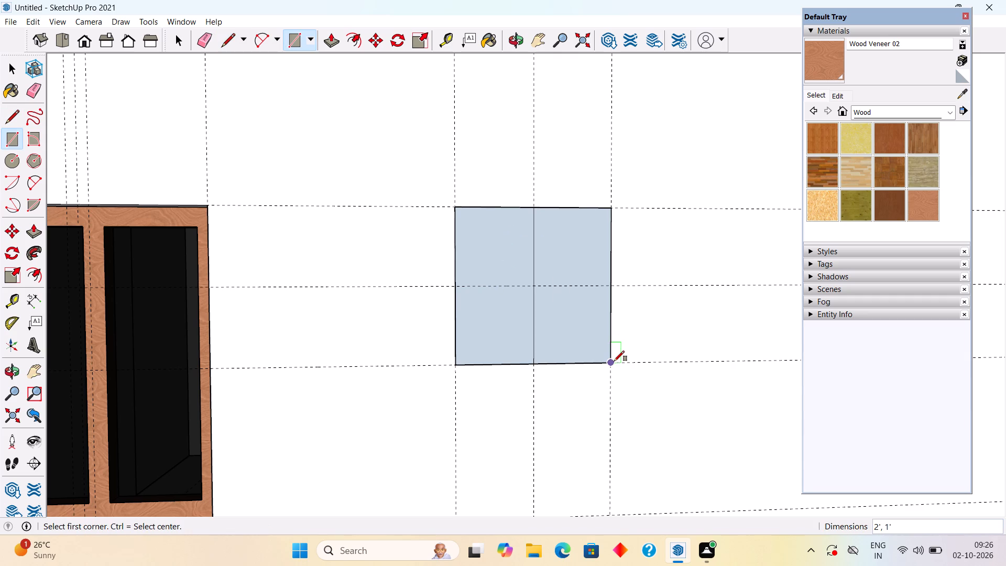
# Offset the outline of the smaller opening's right half inward by 3".
pyautogui.press('r')
pyautogui.press('space')
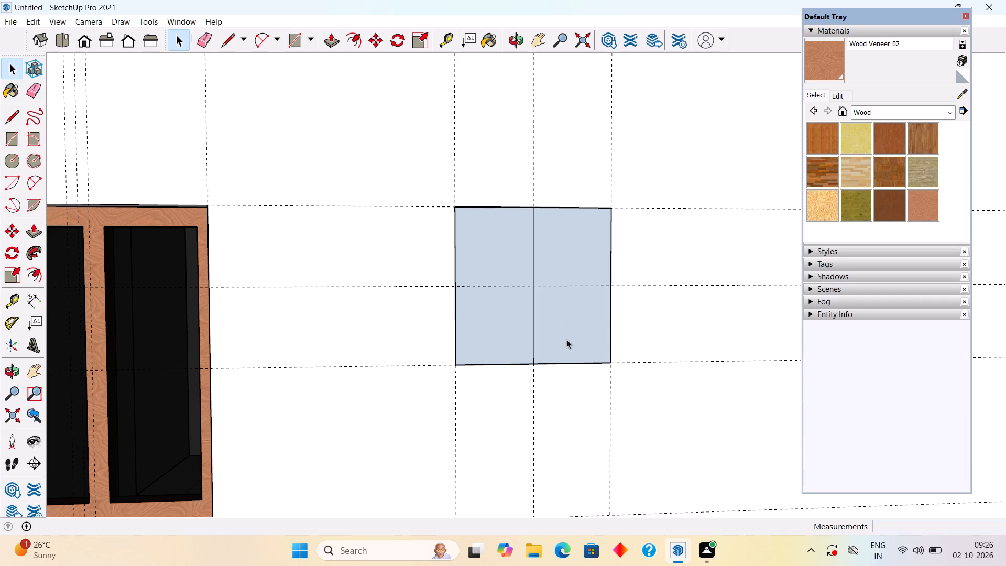
pyautogui.press('f')
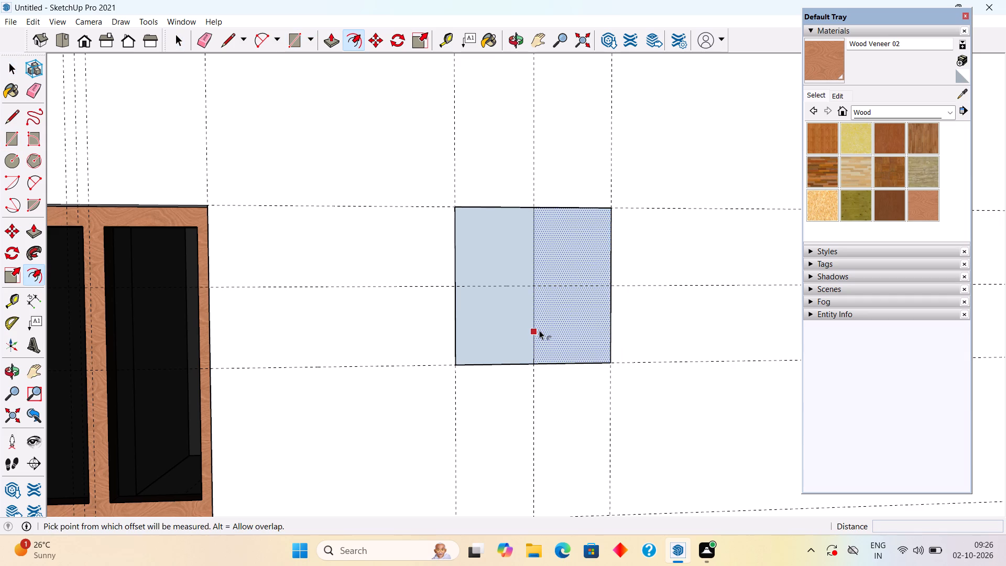
pyautogui.click(539, 330)
pyautogui.write('3"')
pyautogui.press('Return')
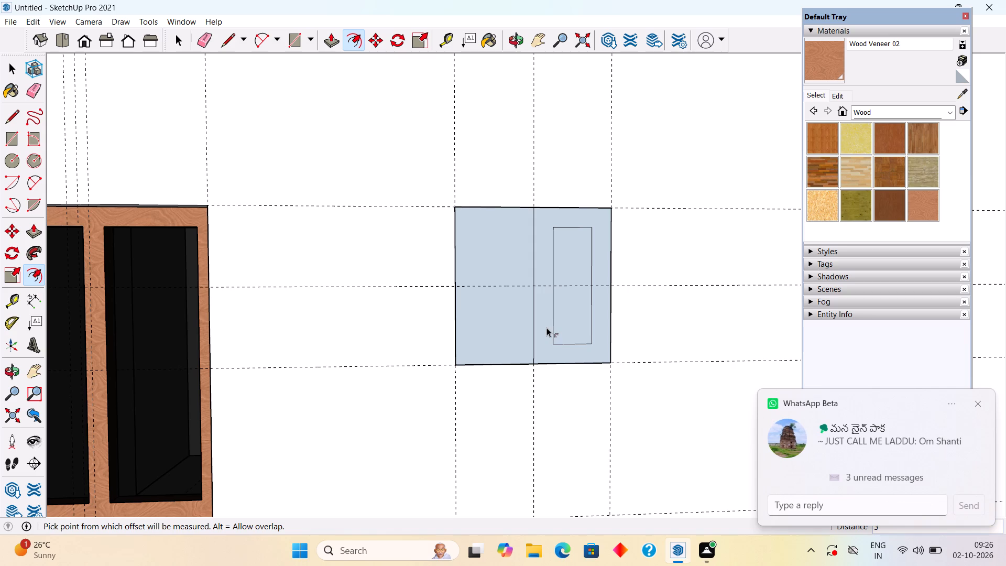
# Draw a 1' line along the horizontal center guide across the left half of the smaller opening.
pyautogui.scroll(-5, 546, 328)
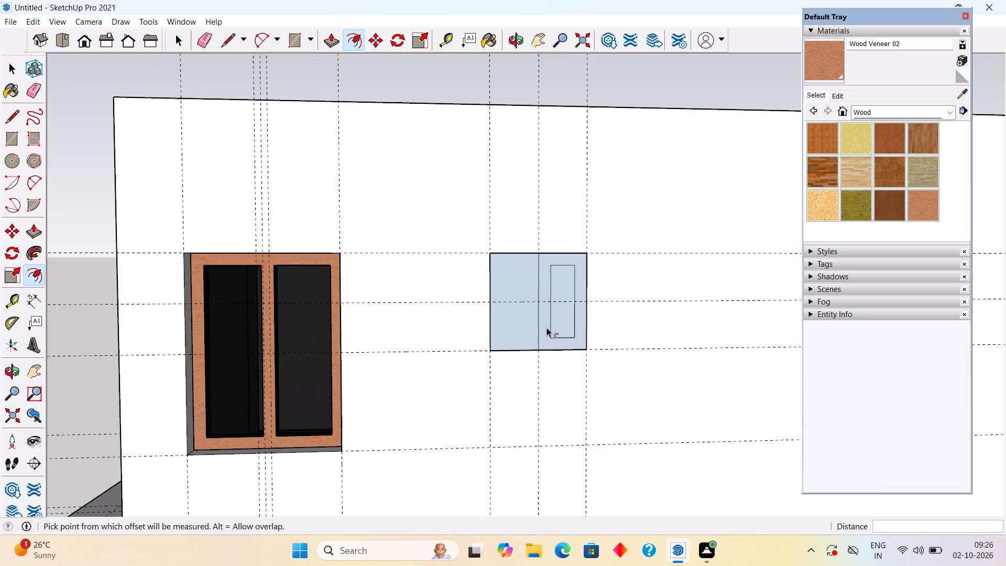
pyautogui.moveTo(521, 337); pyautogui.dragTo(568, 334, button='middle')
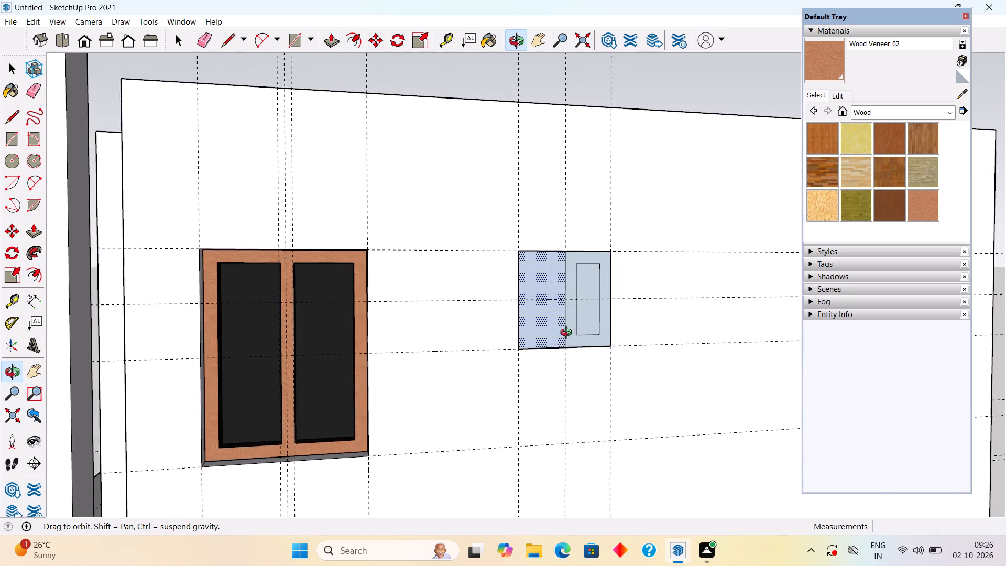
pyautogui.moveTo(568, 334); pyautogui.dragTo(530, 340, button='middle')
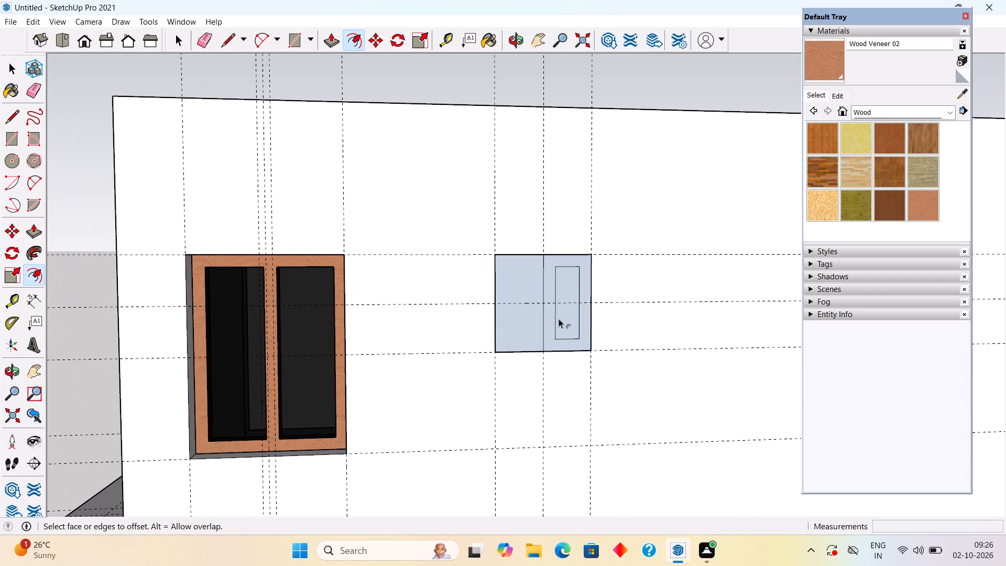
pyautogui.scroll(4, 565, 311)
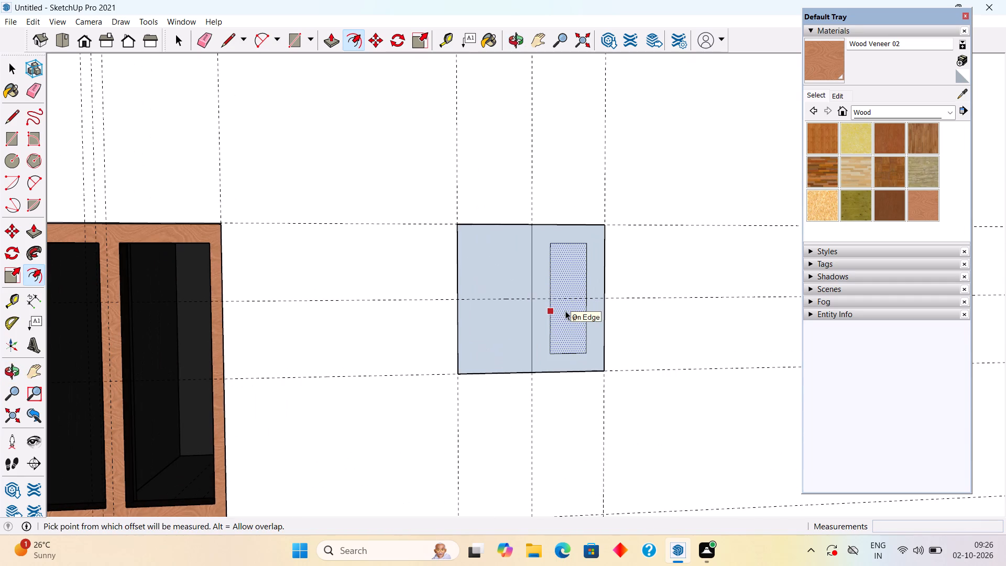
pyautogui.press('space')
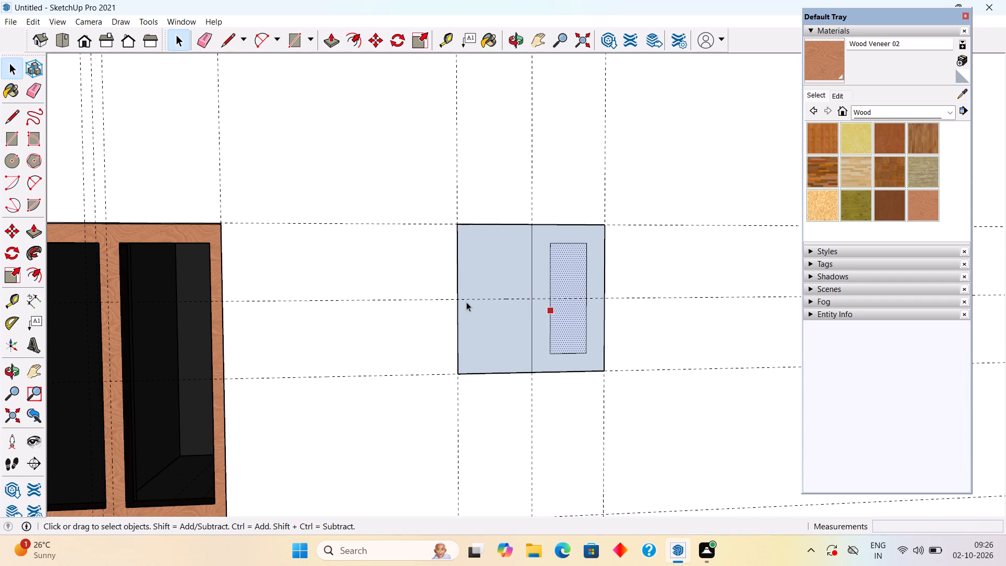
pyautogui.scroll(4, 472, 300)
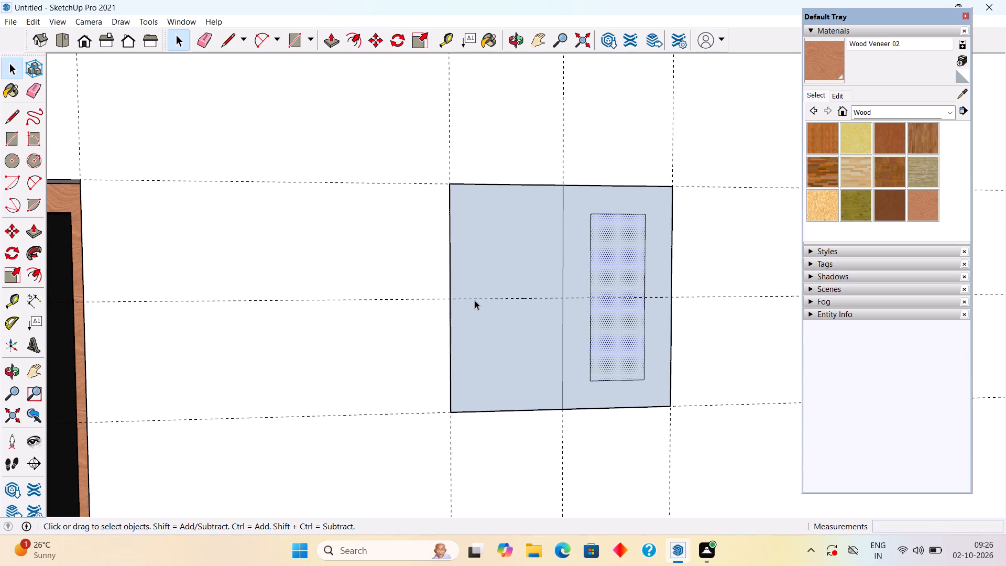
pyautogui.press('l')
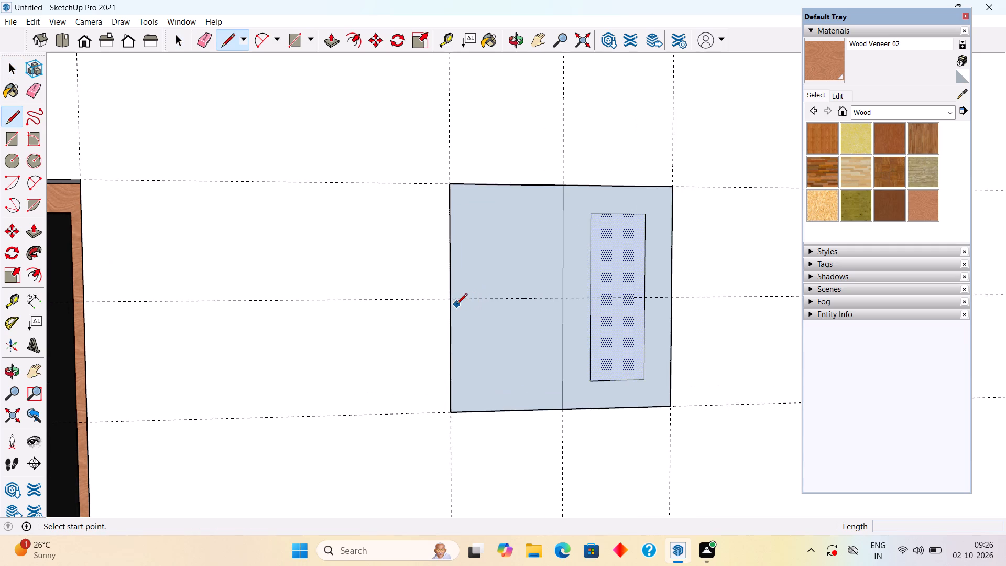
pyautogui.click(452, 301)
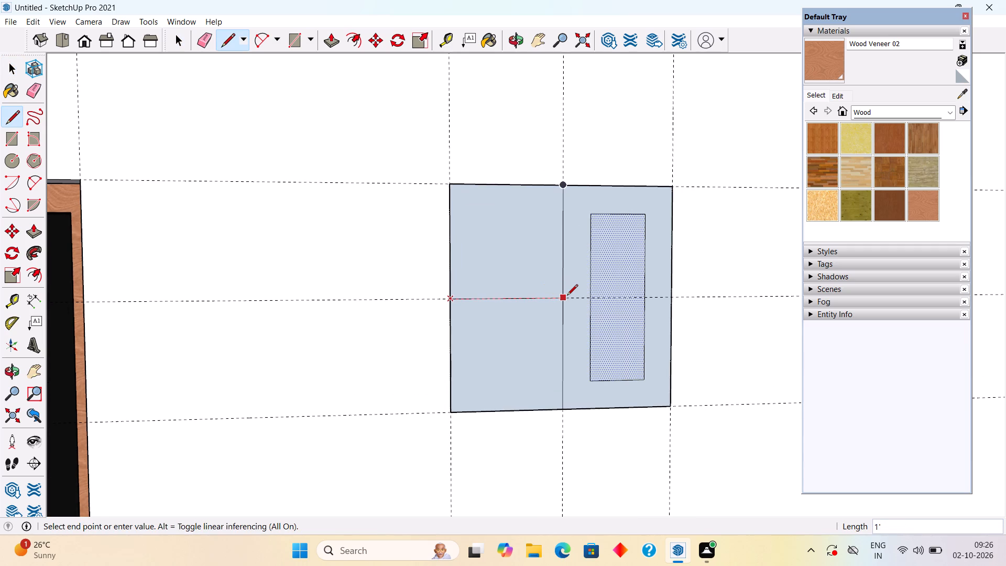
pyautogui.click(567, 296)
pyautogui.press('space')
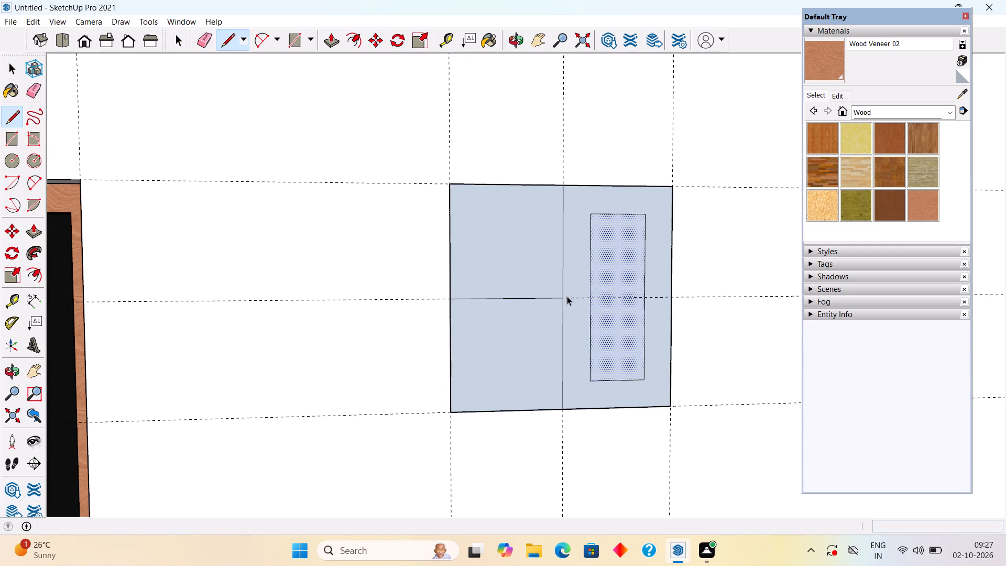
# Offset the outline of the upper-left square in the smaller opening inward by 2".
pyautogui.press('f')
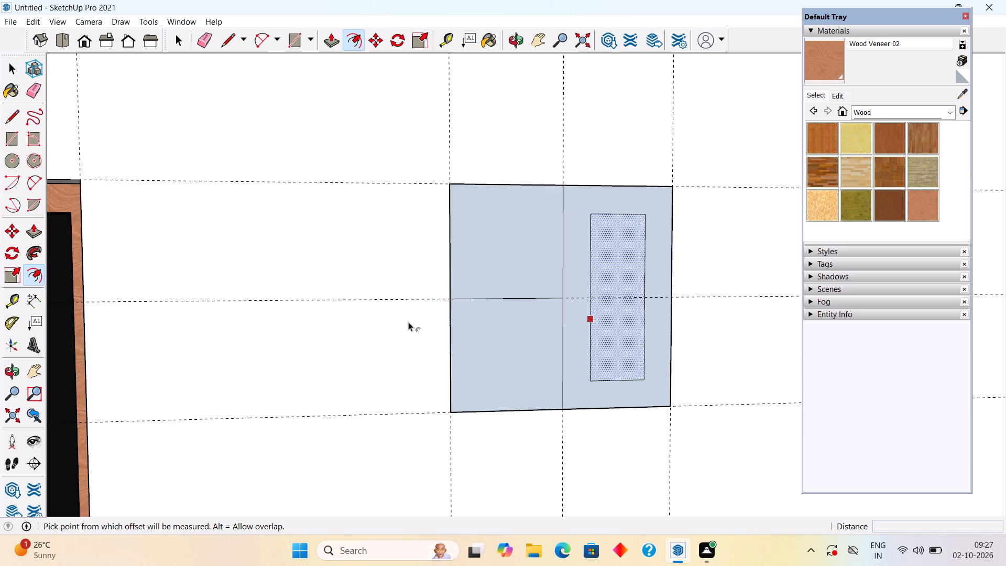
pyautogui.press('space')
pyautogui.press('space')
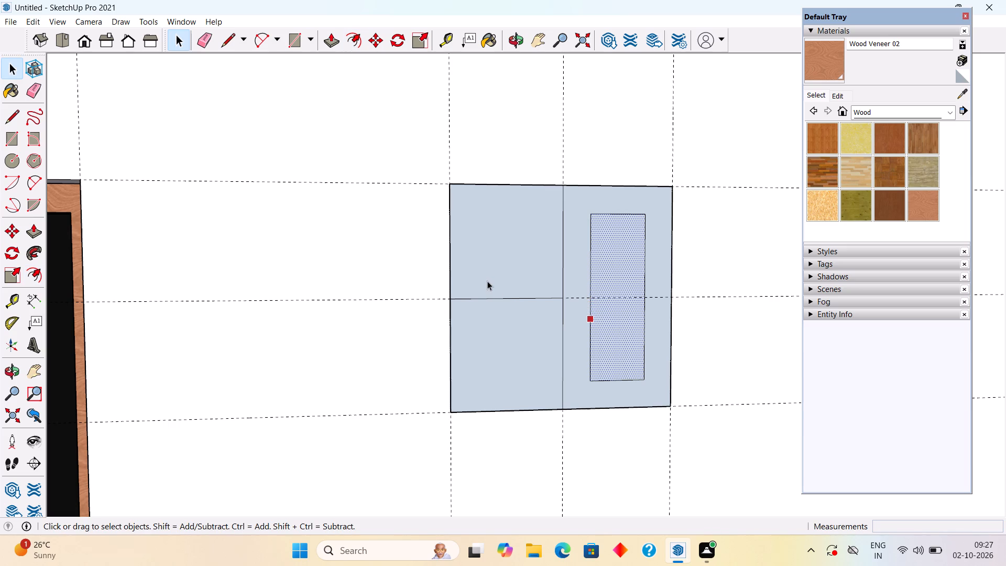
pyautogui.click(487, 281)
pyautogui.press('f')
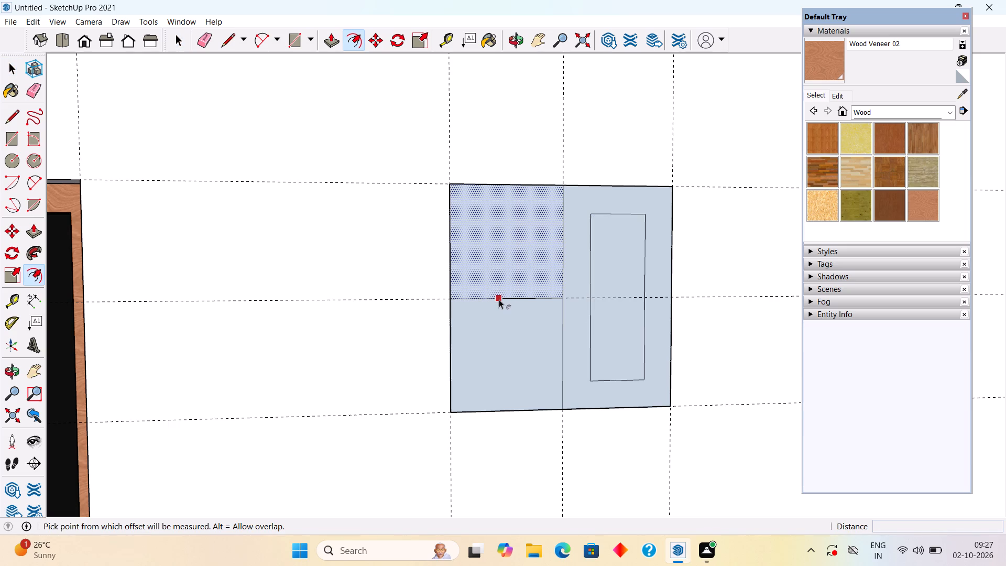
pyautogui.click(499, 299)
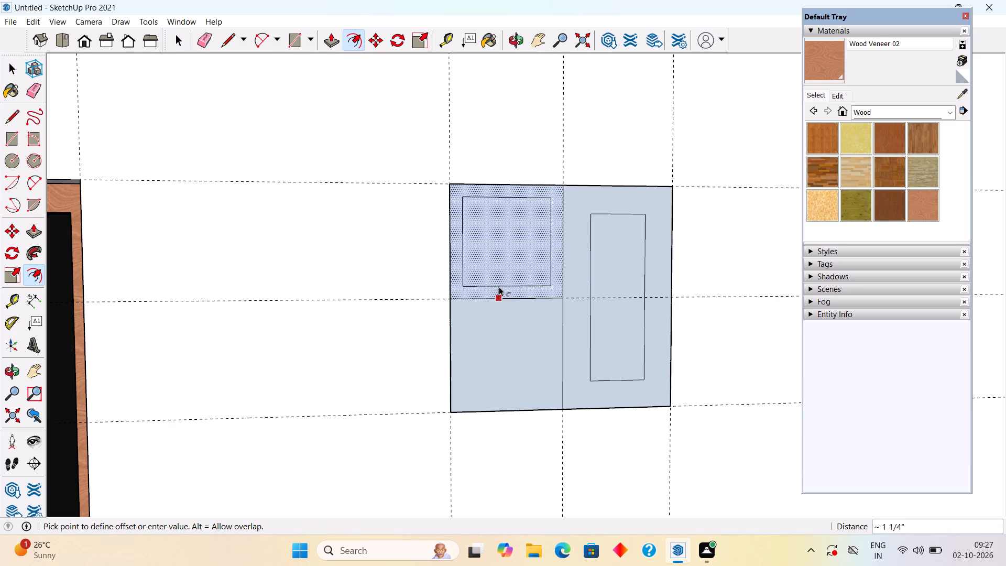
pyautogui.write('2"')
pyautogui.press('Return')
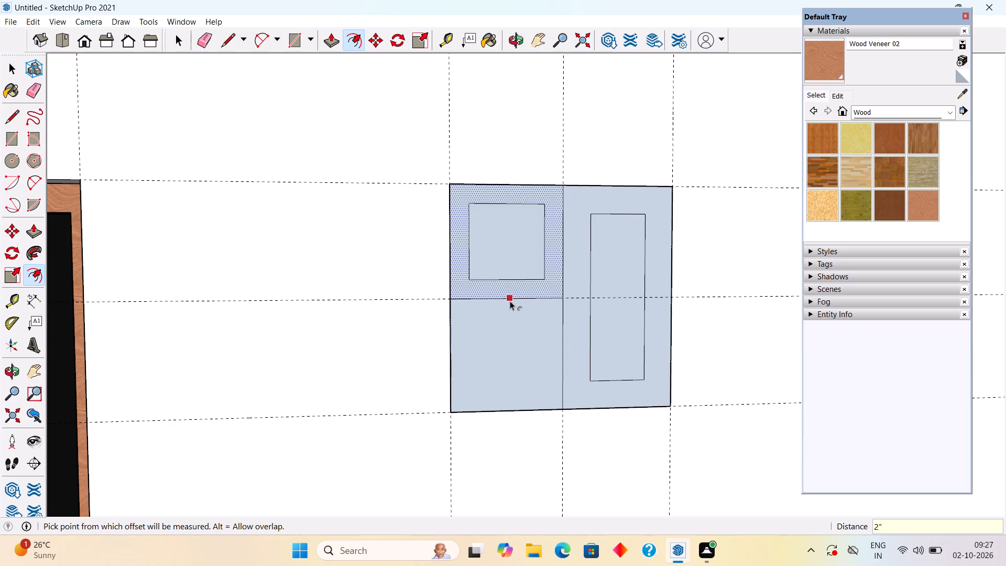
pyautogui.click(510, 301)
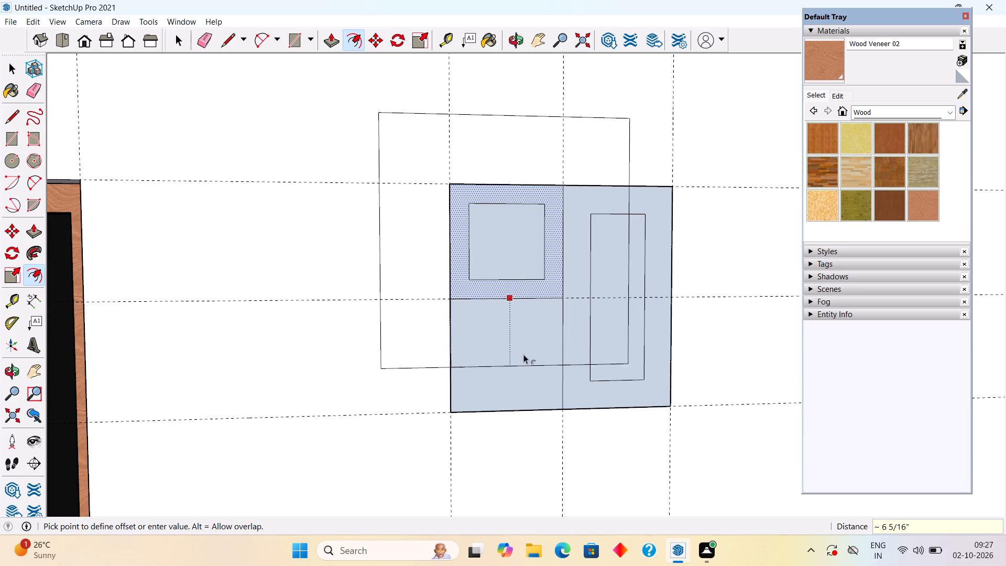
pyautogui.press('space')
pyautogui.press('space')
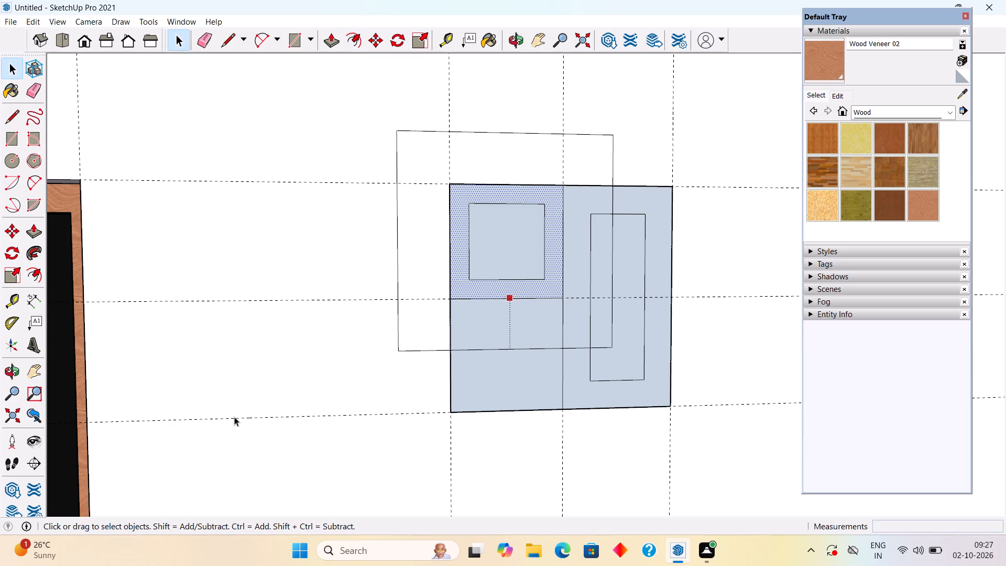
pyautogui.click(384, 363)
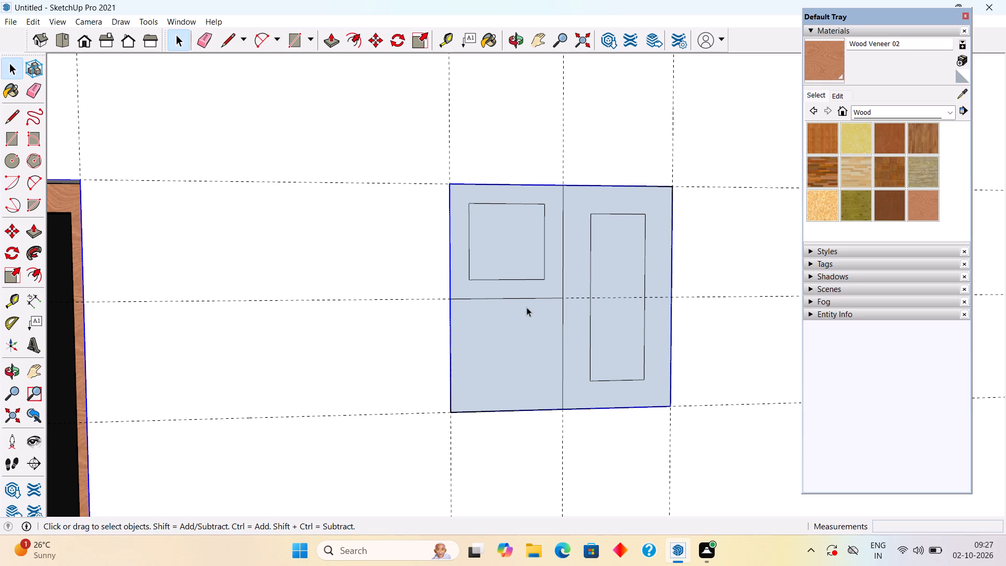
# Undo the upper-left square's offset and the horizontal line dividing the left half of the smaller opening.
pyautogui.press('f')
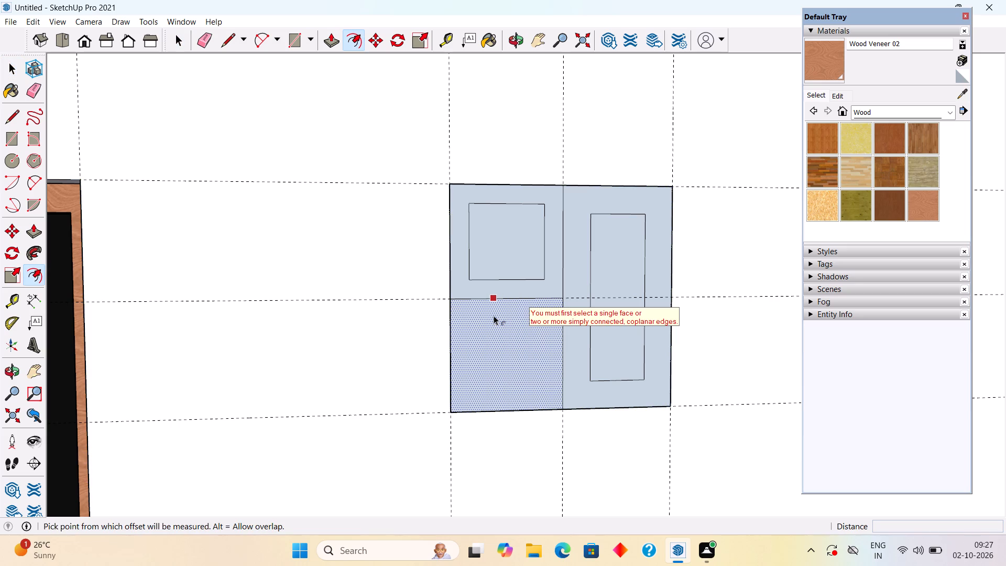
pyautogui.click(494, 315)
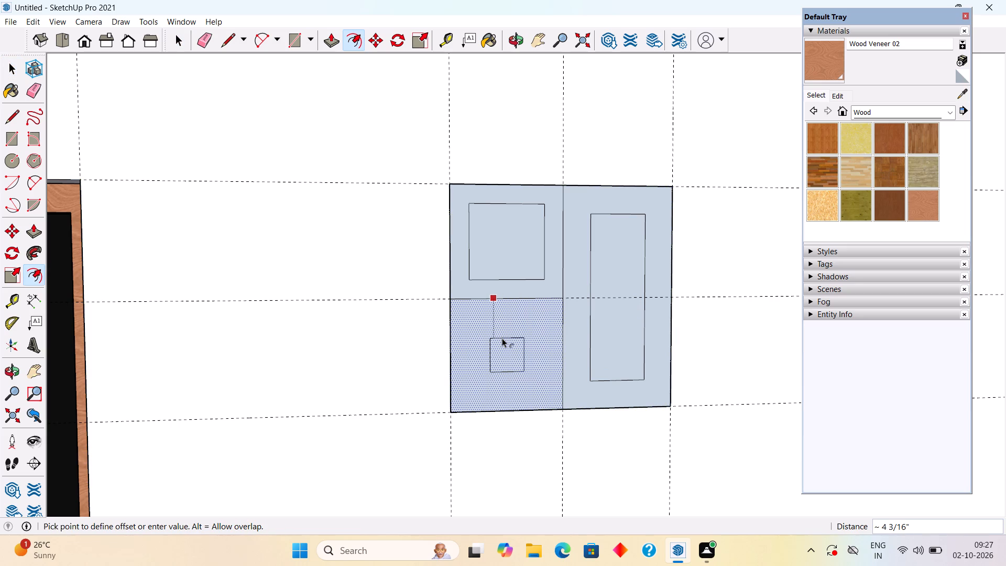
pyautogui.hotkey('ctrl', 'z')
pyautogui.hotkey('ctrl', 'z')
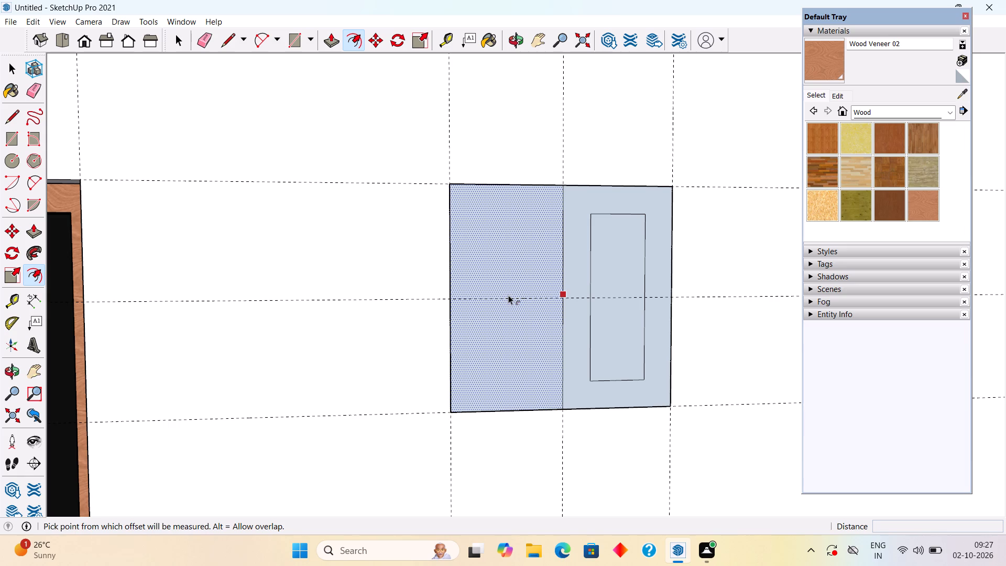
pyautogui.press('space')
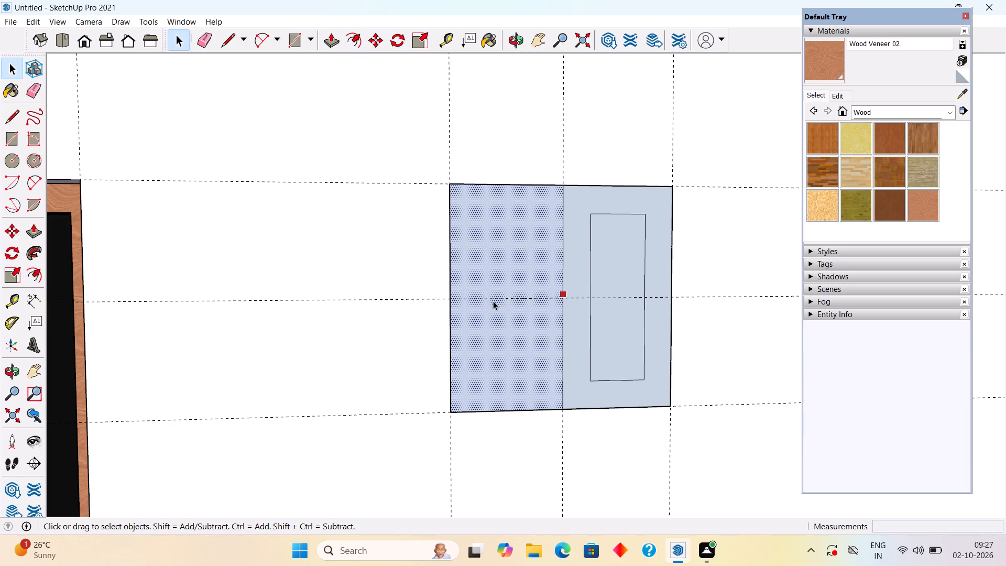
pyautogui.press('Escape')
# Draw a 1' line along the horizontal center guide, splitting the smaller opening's left half into two squares.
pyautogui.press('f')
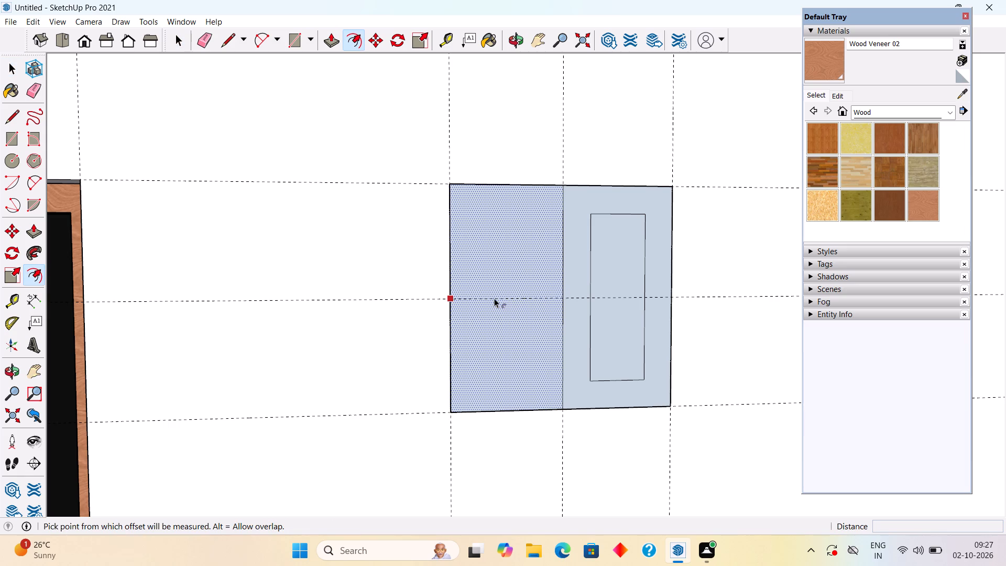
pyautogui.press('l')
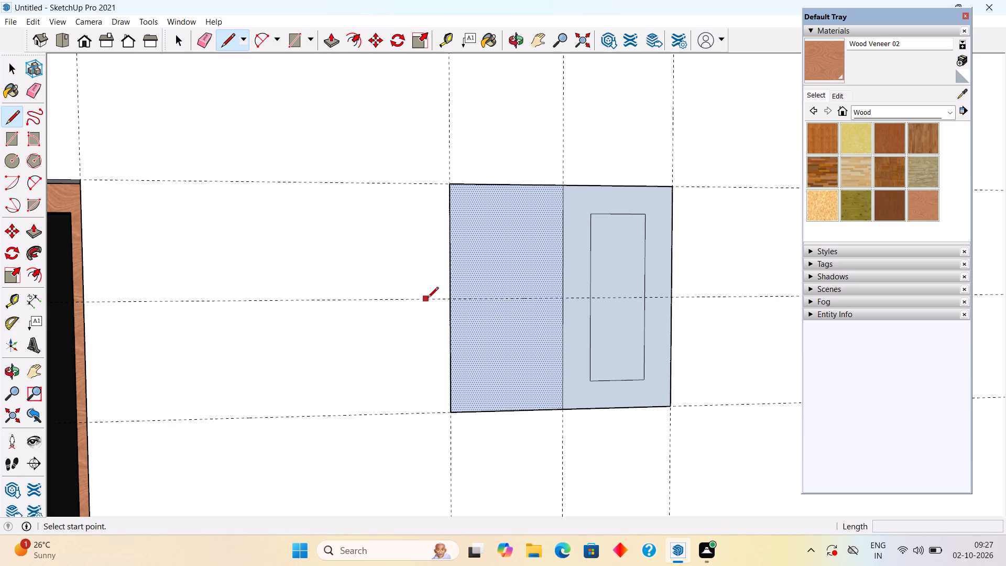
pyautogui.click(453, 297)
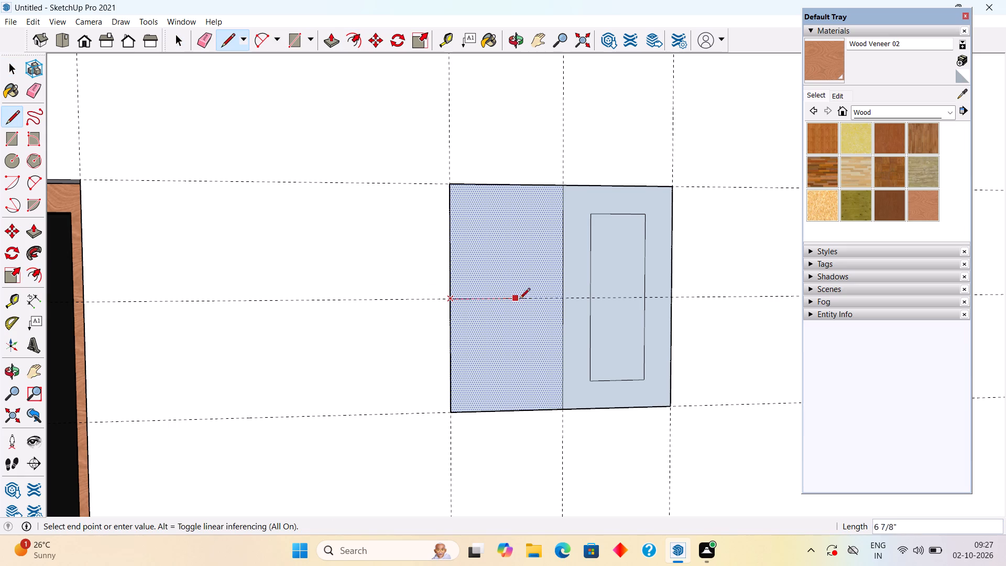
pyautogui.click(560, 294)
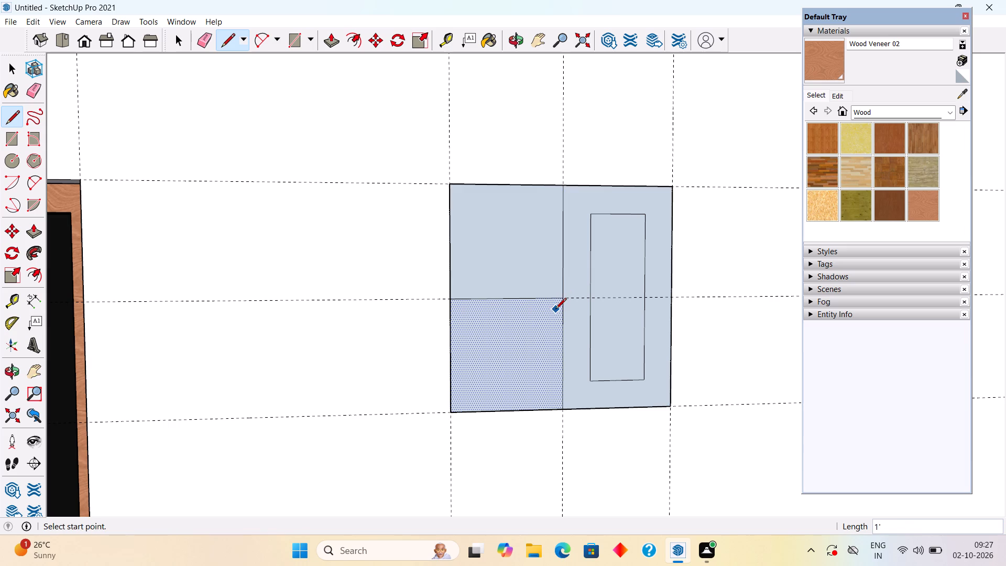
pyautogui.press('space')
# Offset the outline of the lower-left square in the smaller opening inward by 2".
pyautogui.press('f')
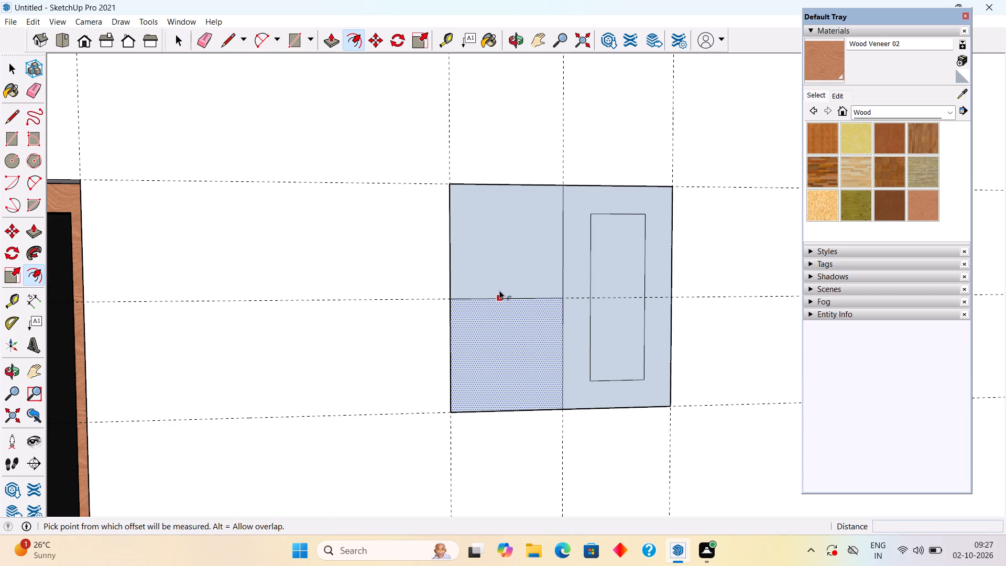
pyautogui.click(501, 299)
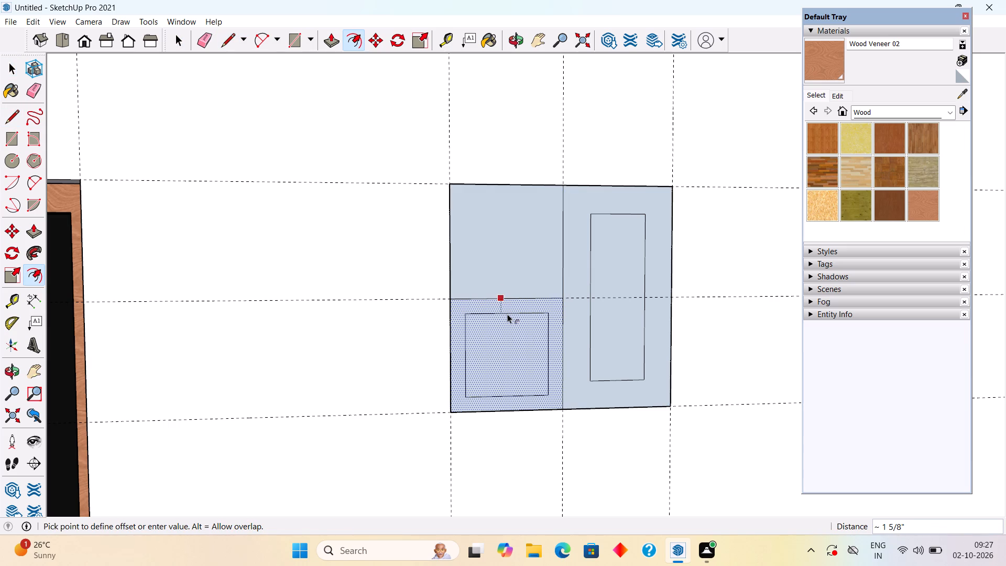
pyautogui.press('2')
pyautogui.hotkey('shift', '"')
pyautogui.press('Return')
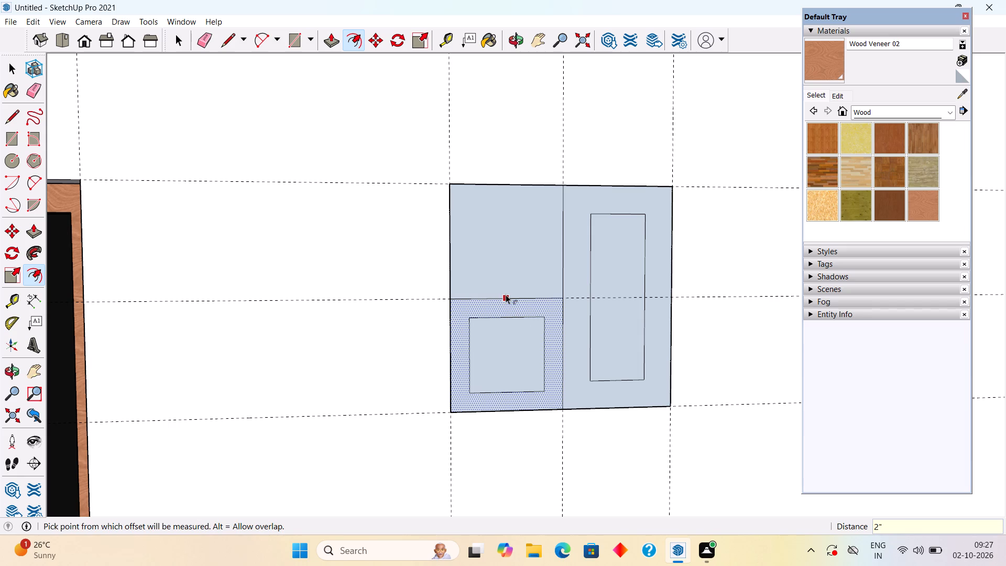
pyautogui.click(506, 295)
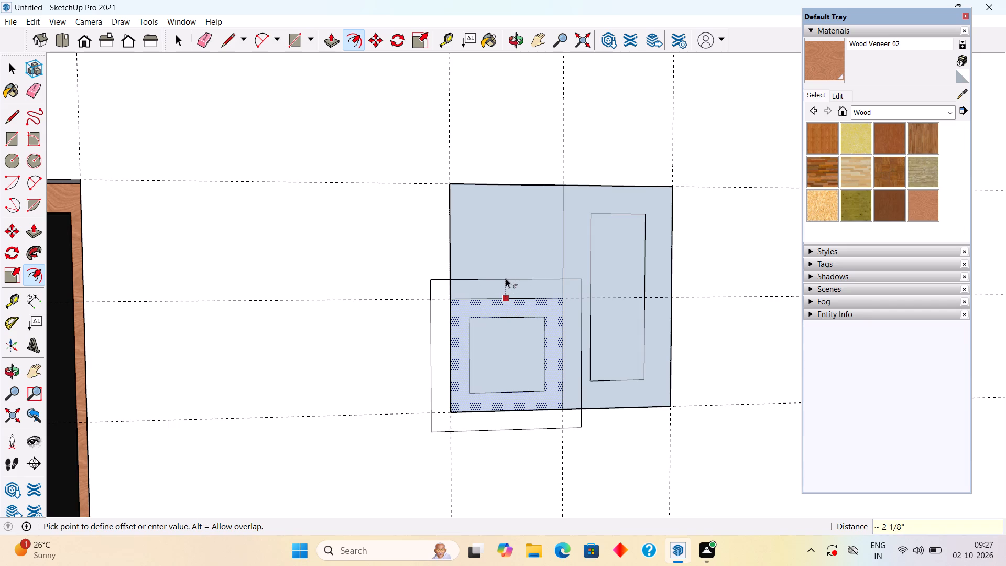
pyautogui.press('space')
# Offset the outline of the upper-left square in the smaller opening inward by 2".
pyautogui.click(484, 288)
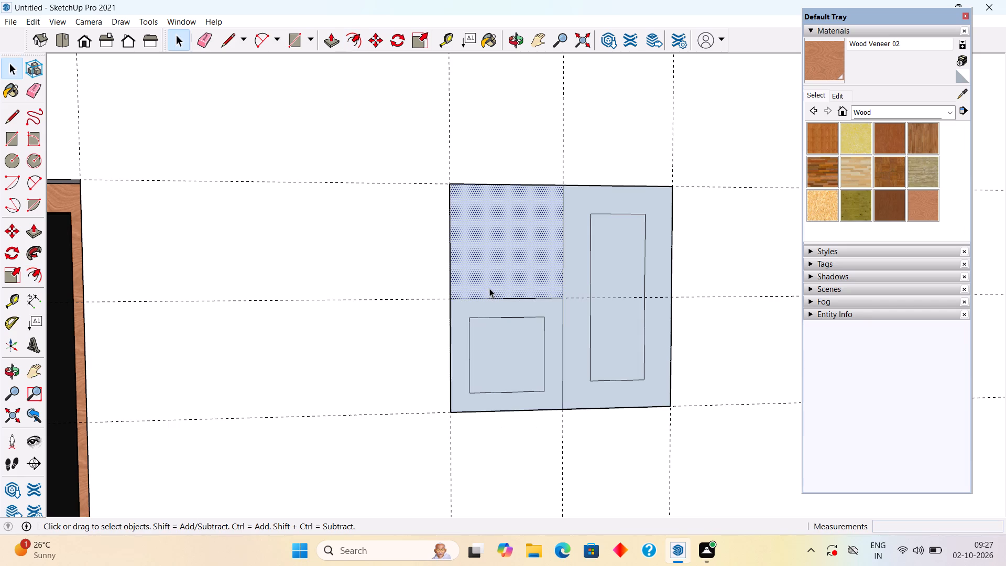
pyautogui.press('f')
pyautogui.click(497, 299)
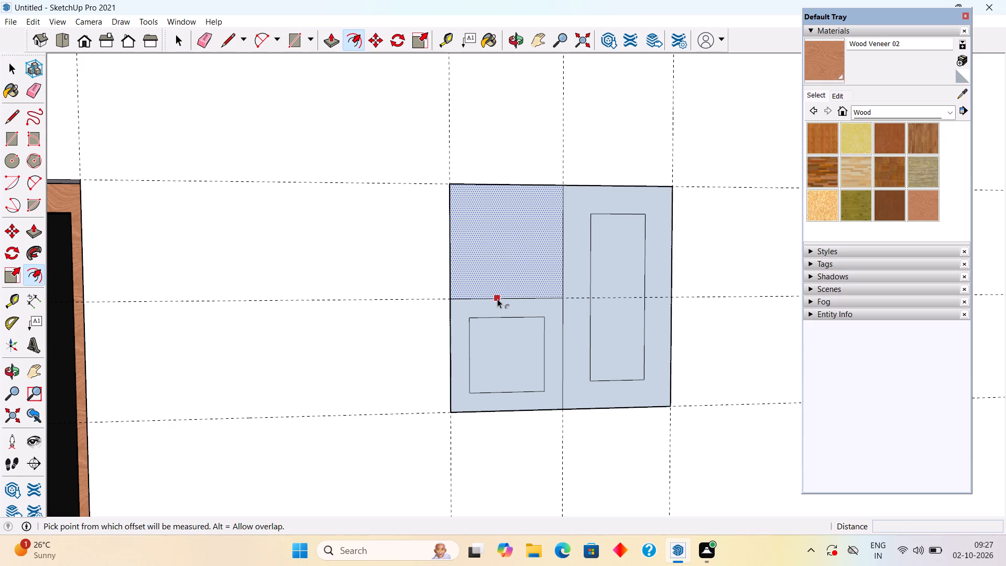
pyautogui.write('2"')
pyautogui.press('Return')
pyautogui.scroll(5, 497, 282)
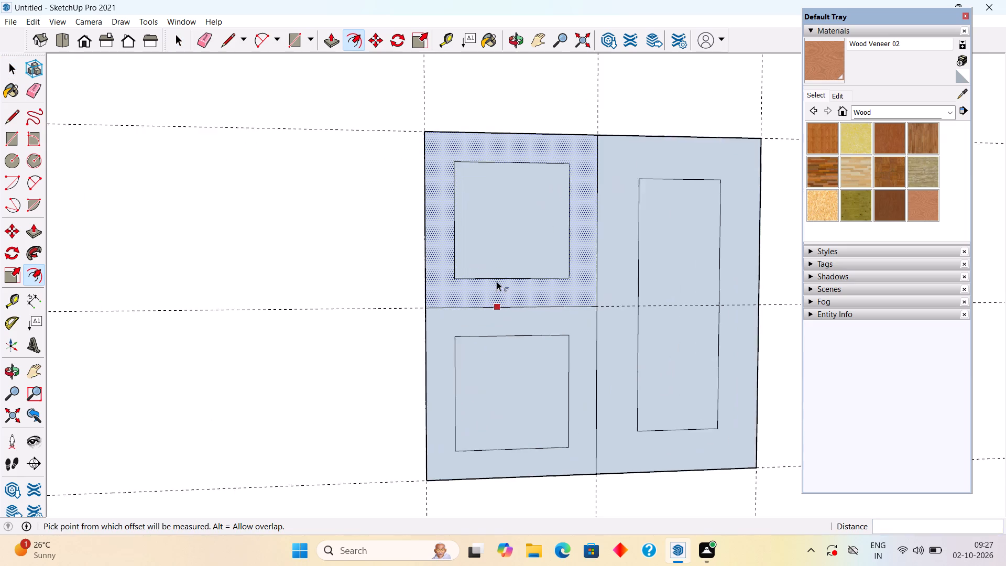
# Place guides 1" above and 1" below the horizontal line dividing the smaller opening's left half.
pyautogui.scroll(4, 516, 305)
pyautogui.press('space')
pyautogui.write('t')
pyautogui.click(510, 312)
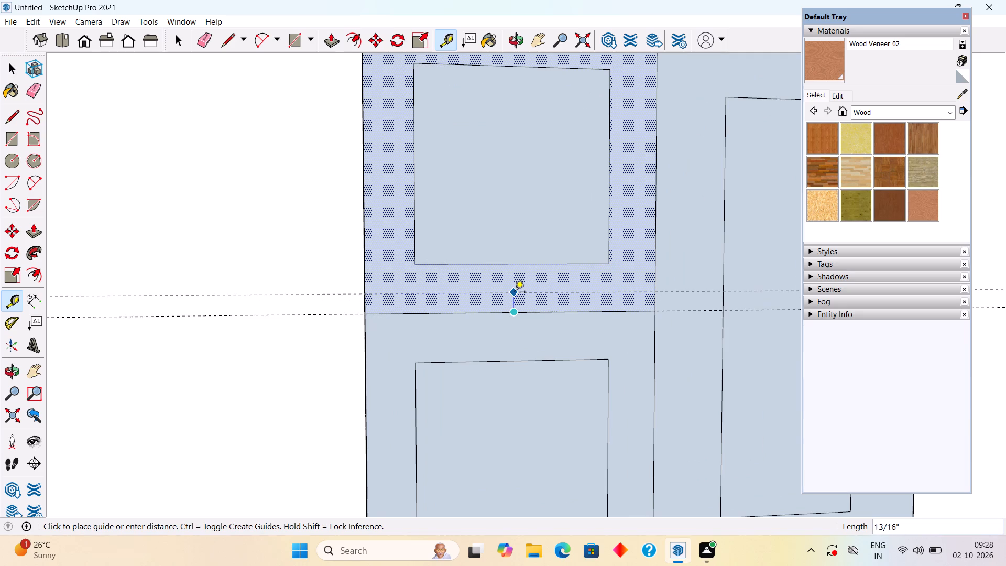
pyautogui.write("1'")
pyautogui.press('BackSpace')
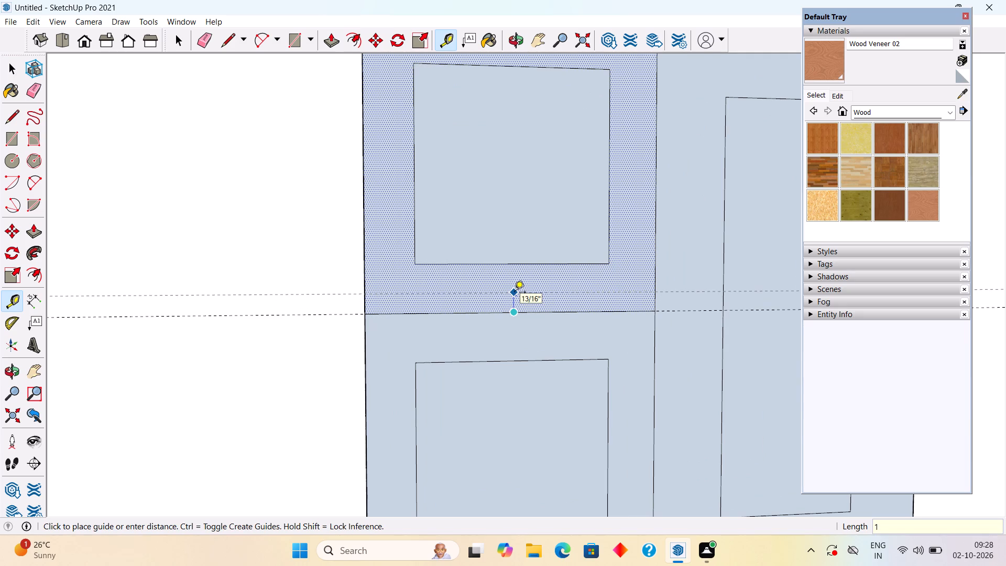
pyautogui.hotkey('shift', '"')
pyautogui.press('Return')
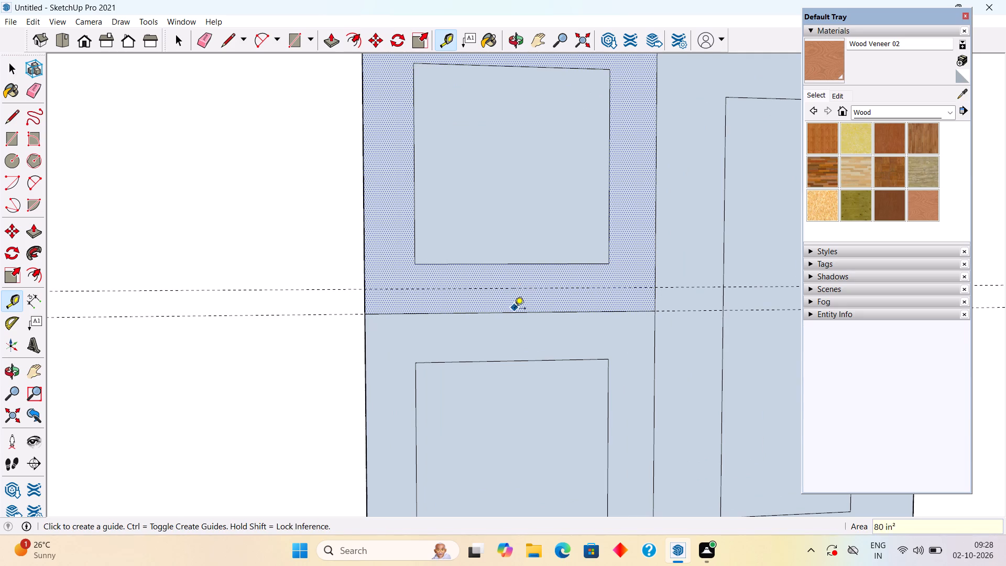
pyautogui.click(516, 312)
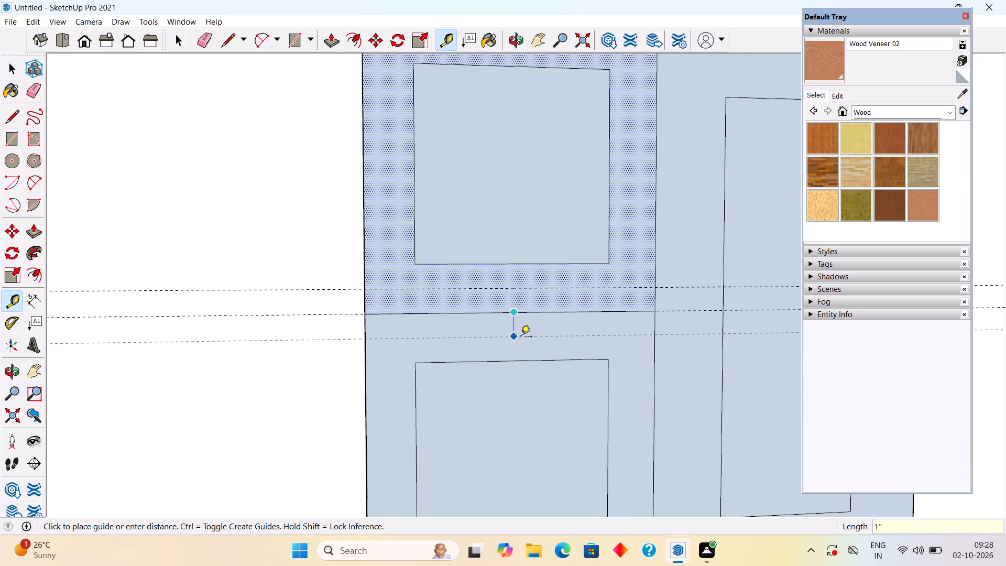
pyautogui.write('1"')
pyautogui.press('Return')
pyautogui.press('space')
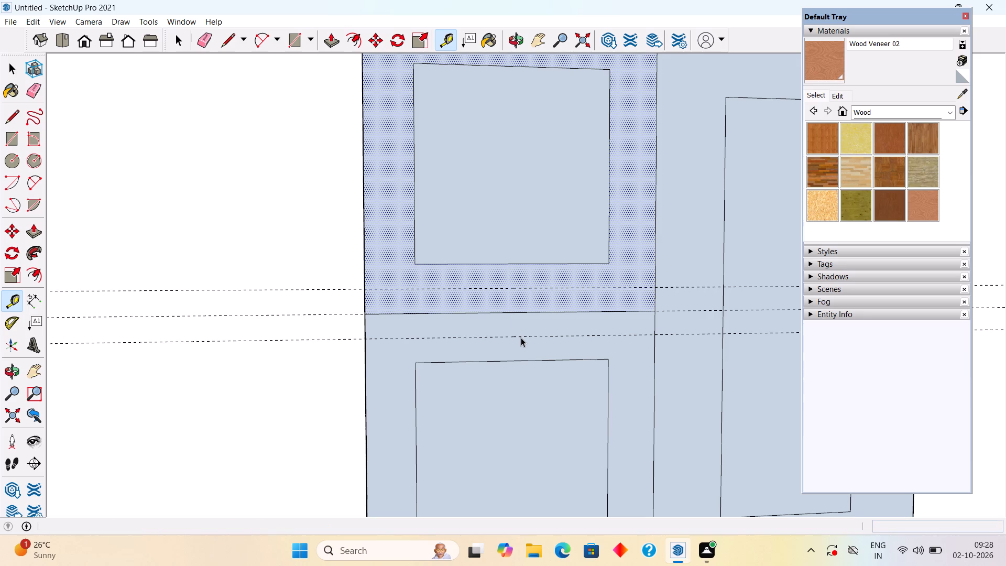
pyautogui.write(',,')
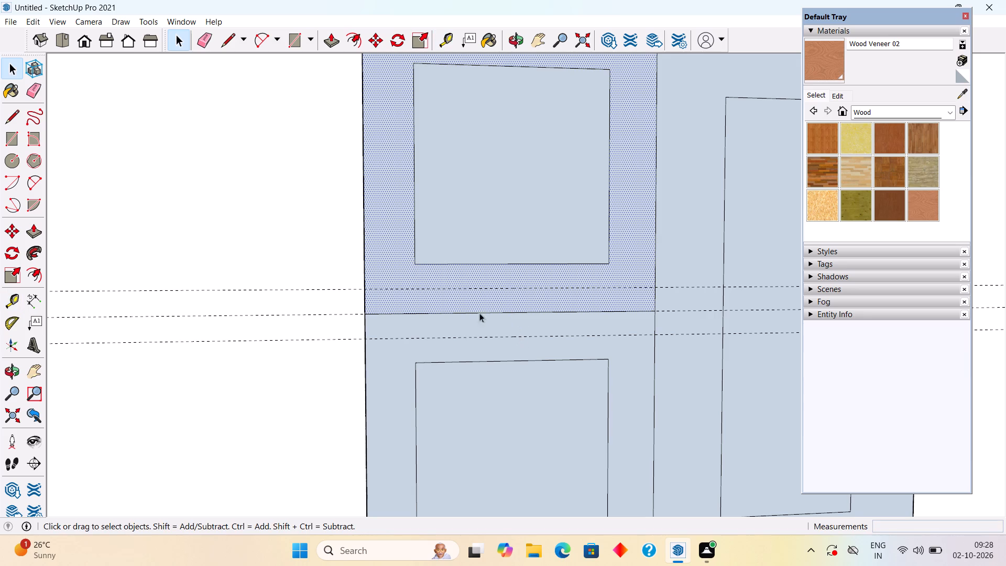
# Extend the upper-left pane down to the upper guide with two 1" side lines and an 8" bottom line.
pyautogui.press('l')
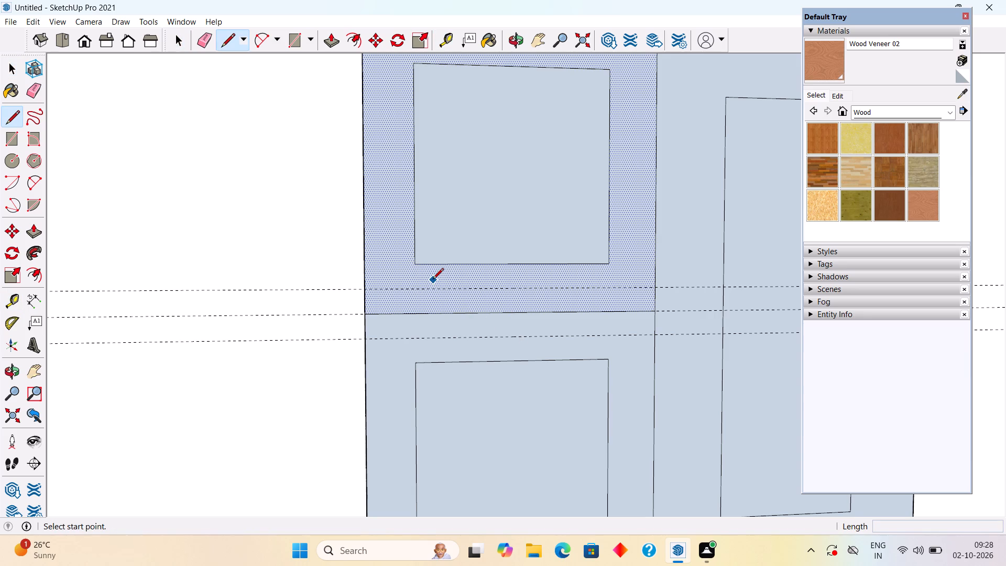
pyautogui.click(414, 267)
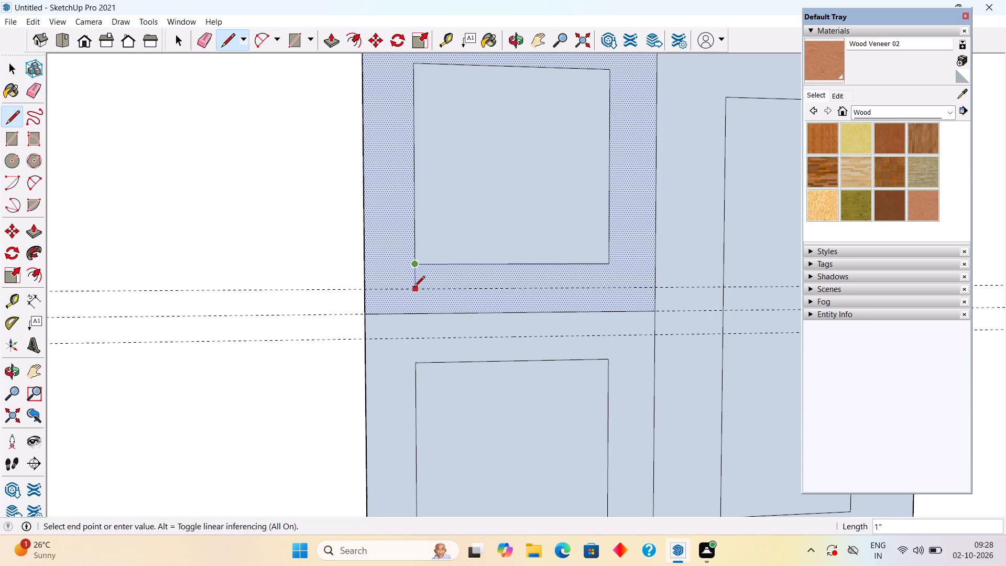
pyautogui.click(414, 288)
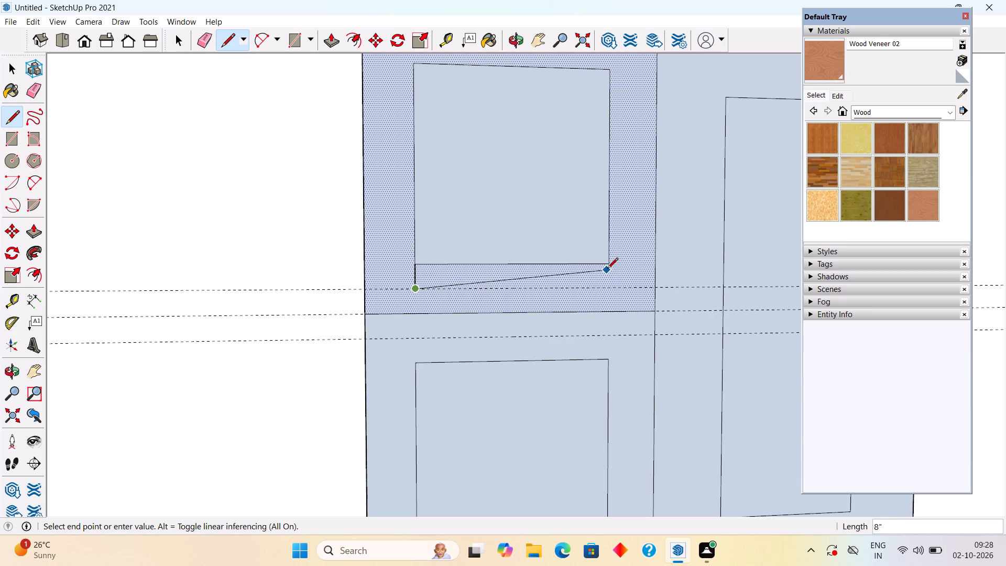
pyautogui.press('space')
pyautogui.press('space')
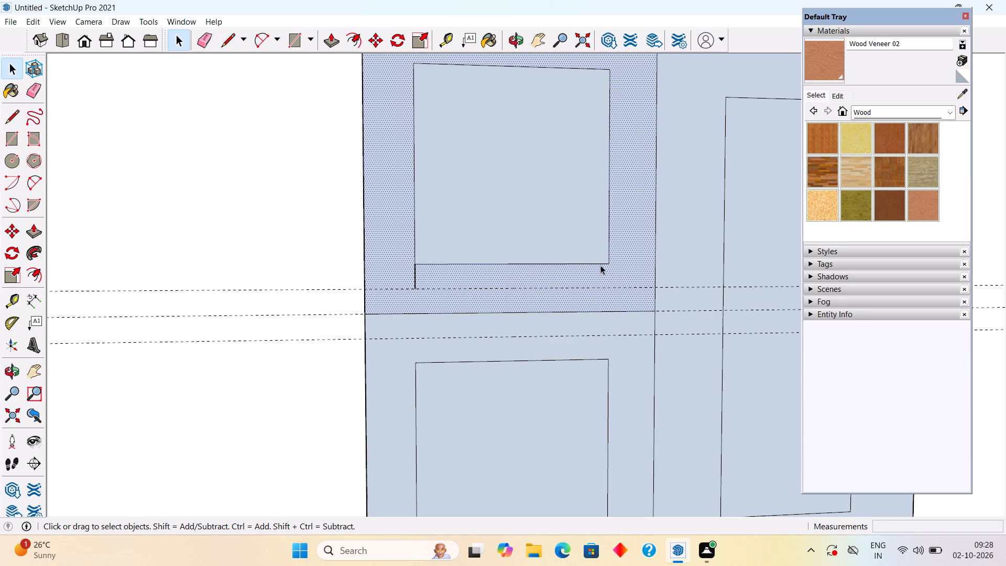
pyautogui.press('l')
pyautogui.click(609, 266)
pyautogui.click(610, 287)
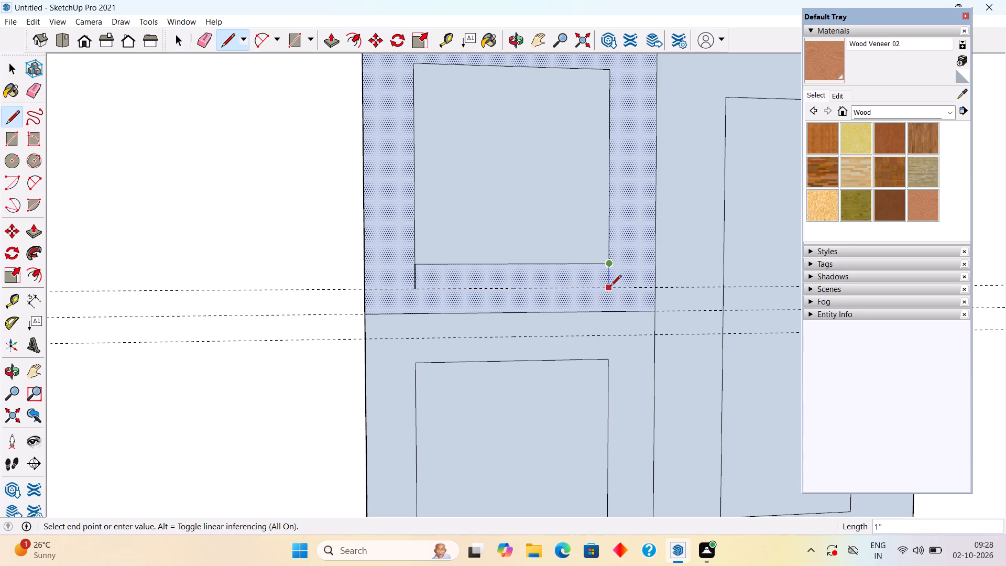
pyautogui.click(416, 292)
pyautogui.press('space')
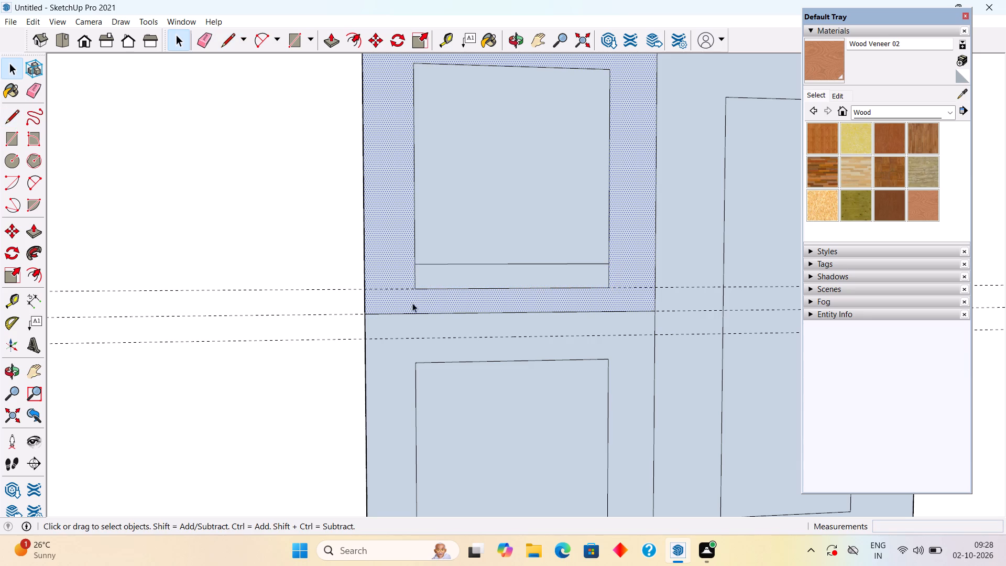
# Extend the lower-left pane up to the lower guide with two 1" side lines and an 8" top line.
pyautogui.press('l')
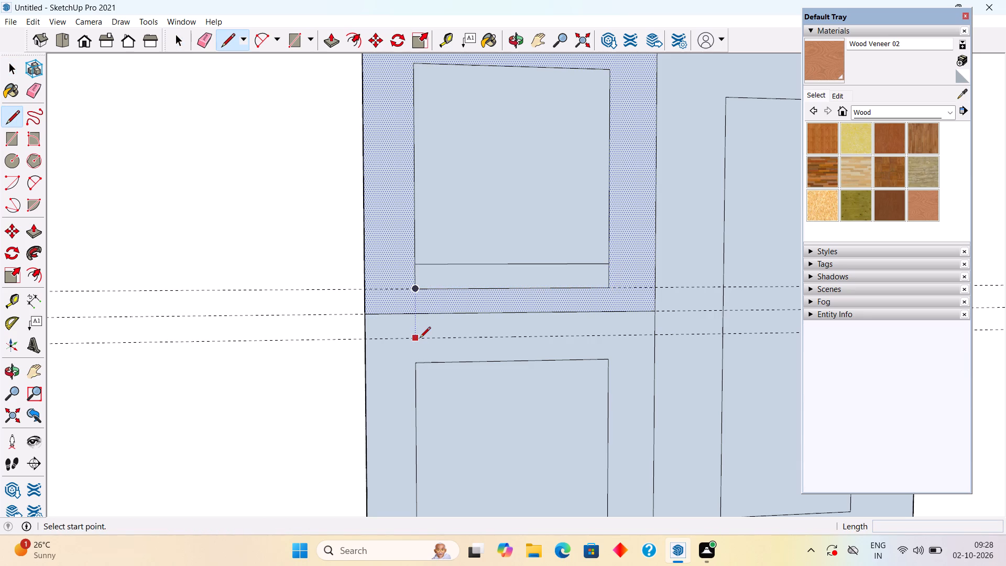
pyautogui.click(418, 337)
pyautogui.click(419, 361)
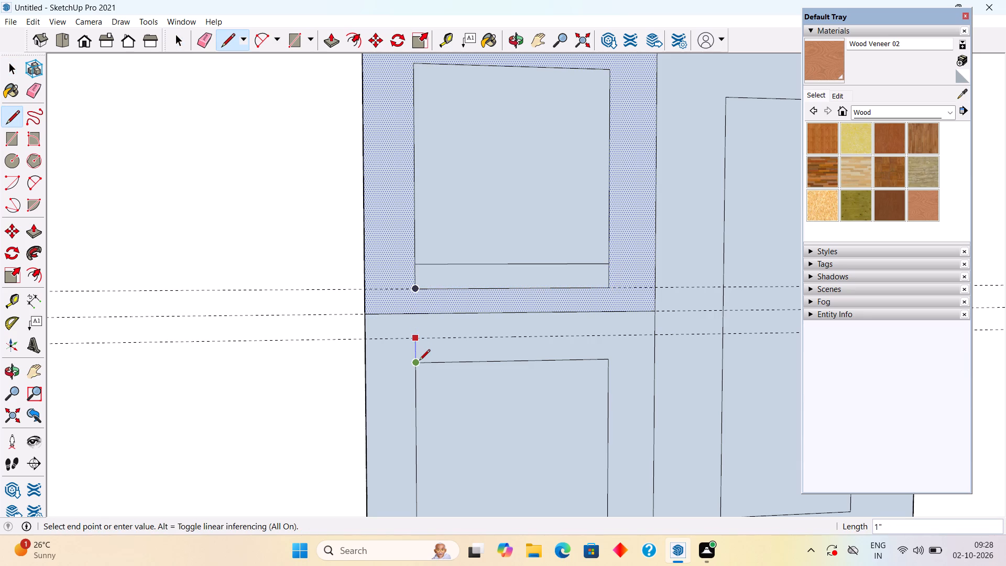
pyautogui.click(418, 339)
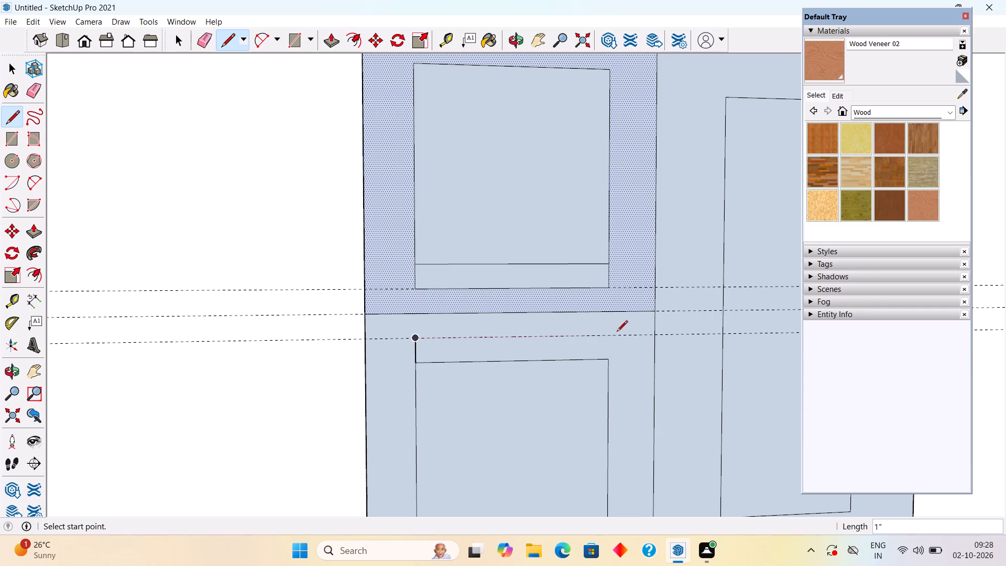
pyautogui.click(605, 337)
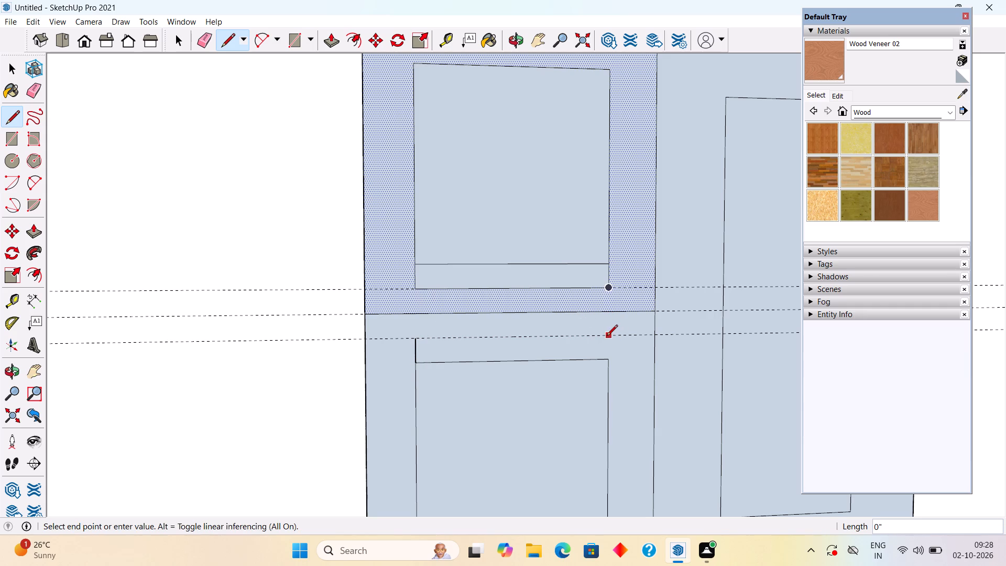
pyautogui.click(417, 341)
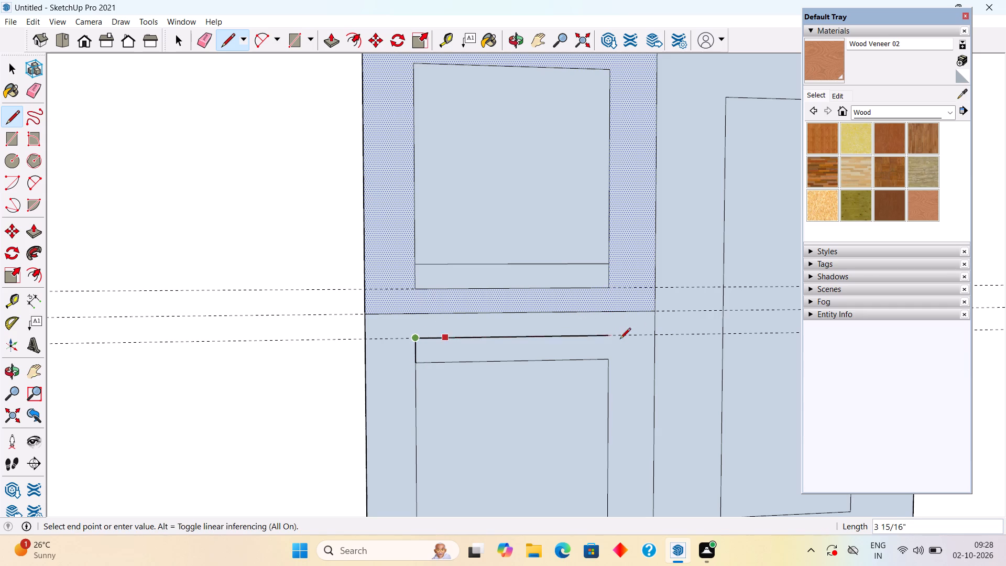
pyautogui.click(613, 336)
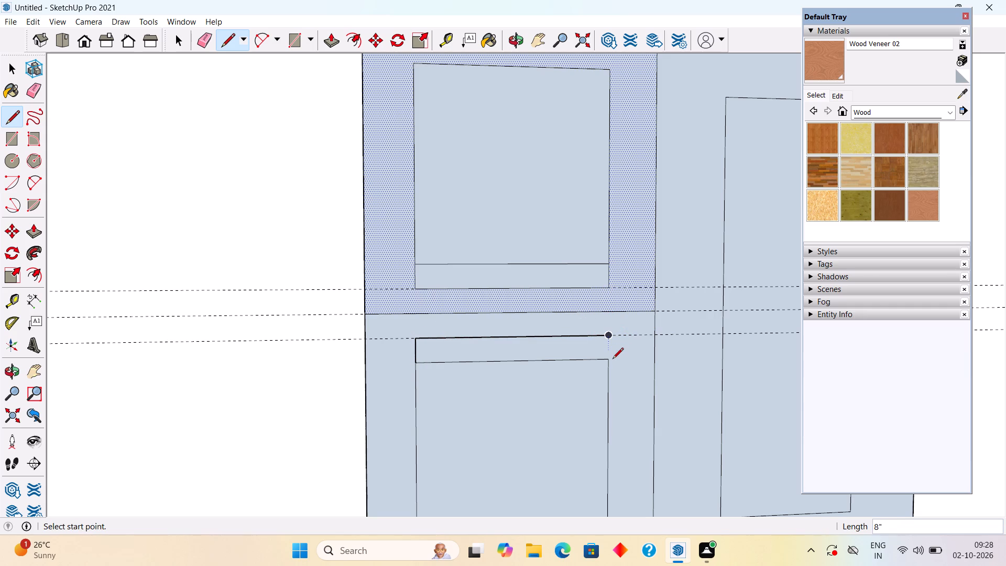
pyautogui.click(613, 360)
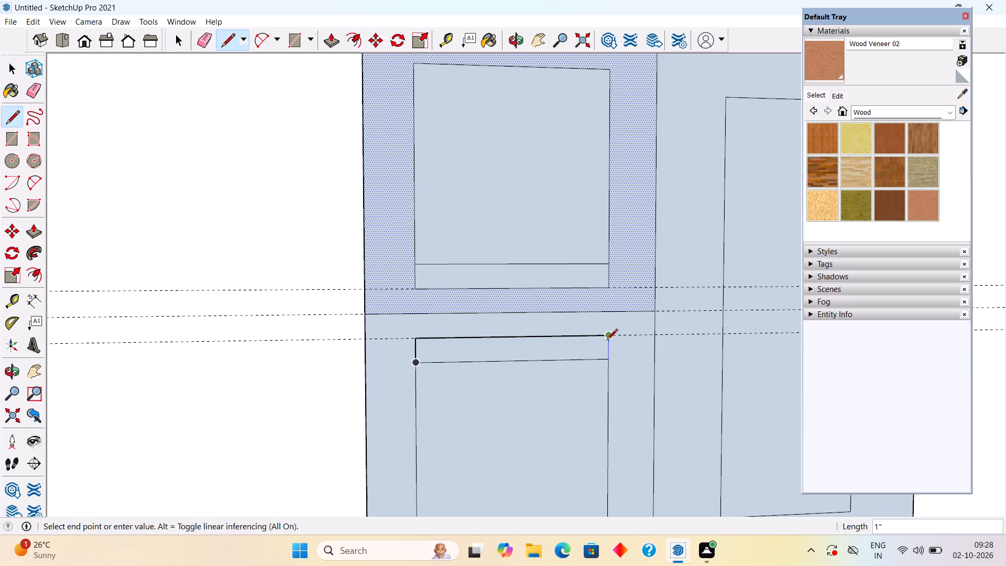
pyautogui.click(606, 336)
pyautogui.press('space')
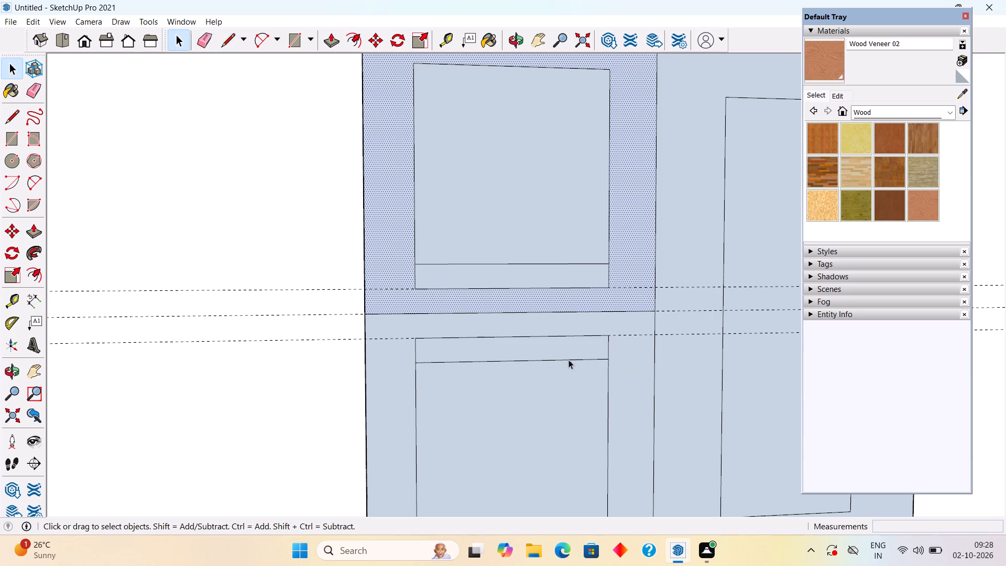
# Delete the lower-left pane's former top edge and the upper-left pane's former bottom edge.
pyautogui.click(562, 359)
pyautogui.press('Delete')
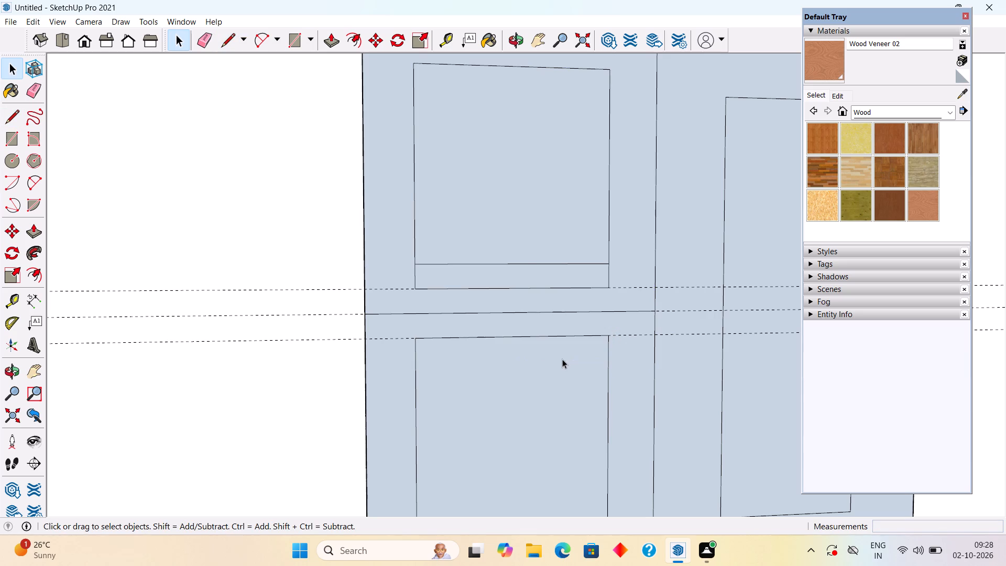
pyautogui.click(523, 265)
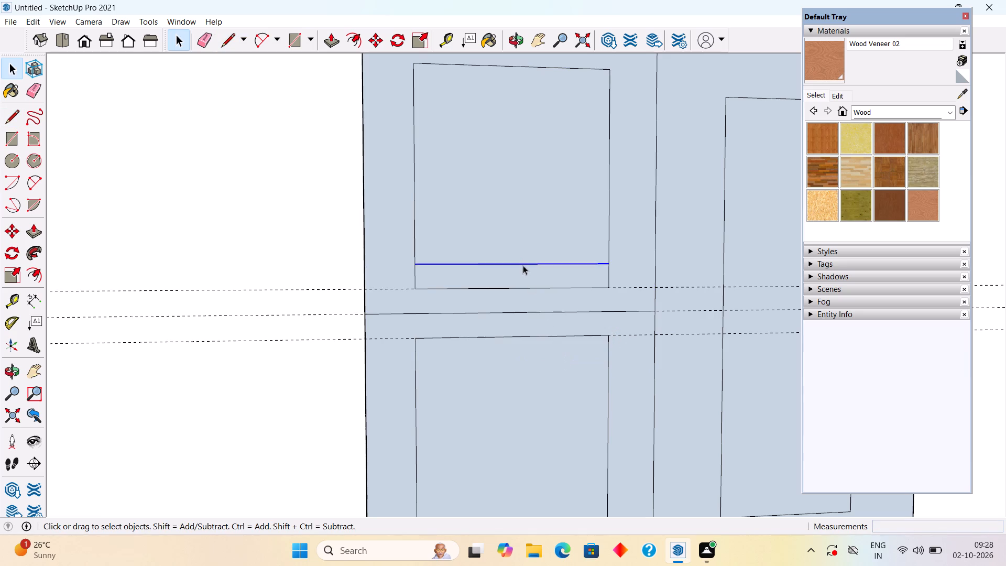
pyautogui.press('Delete')
# Delete the four edges of the inner rectangle in the smaller opening's right half.
pyautogui.scroll(-8, 523, 265)
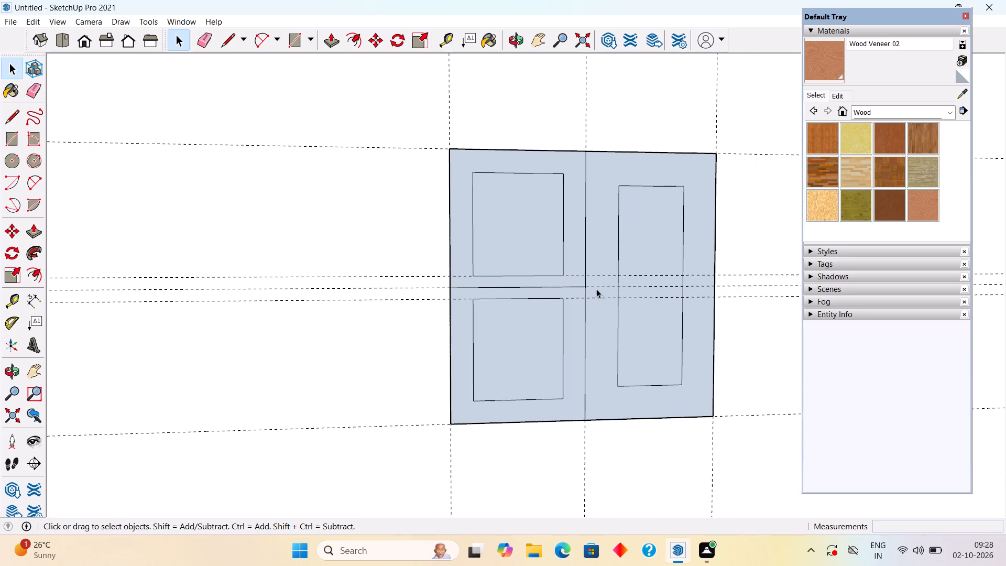
pyautogui.click(618, 277)
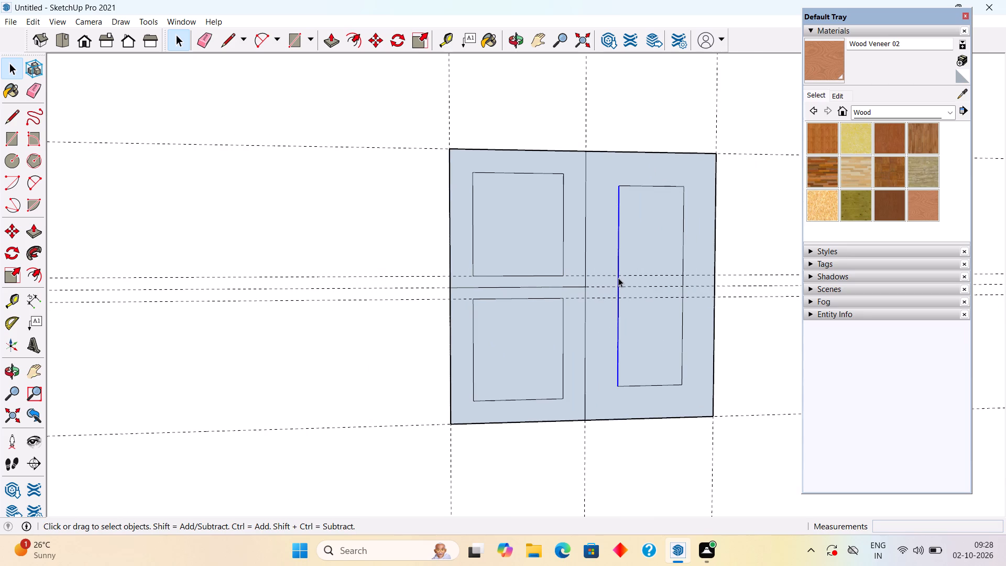
pyautogui.press('Delete')
pyautogui.click(635, 183)
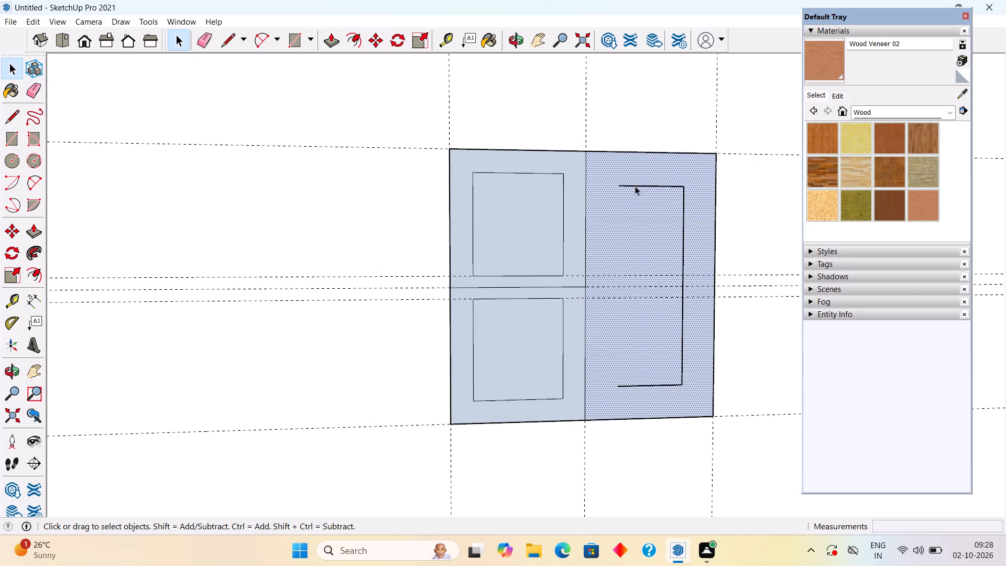
pyautogui.click(640, 187)
pyautogui.press('Delete')
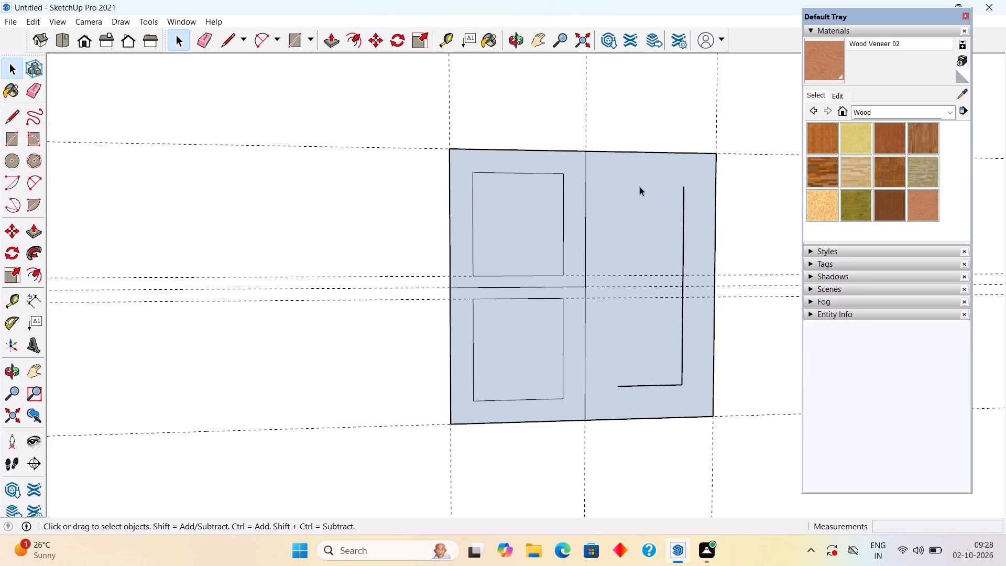
pyautogui.click(683, 238)
pyautogui.press('Delete')
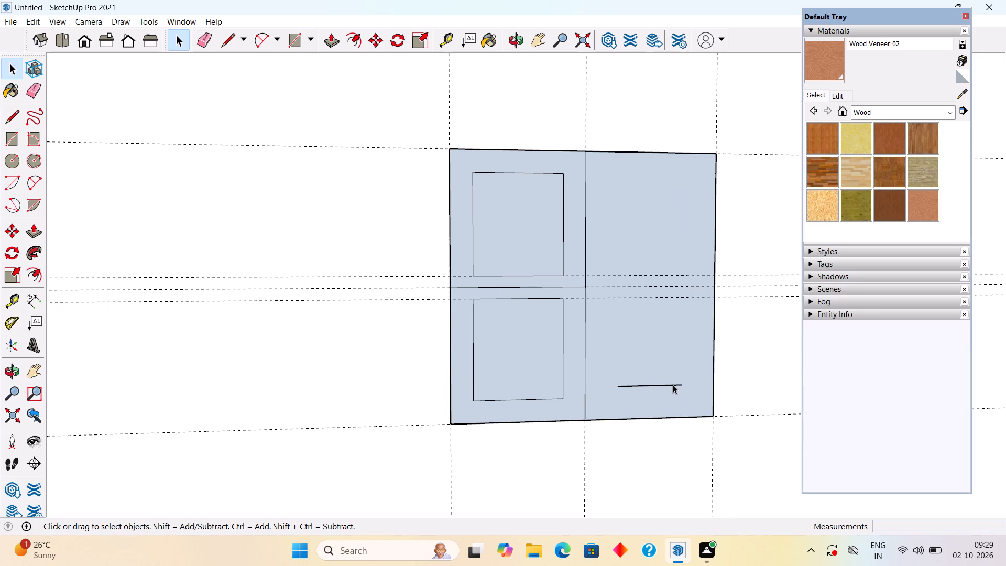
pyautogui.click(675, 383)
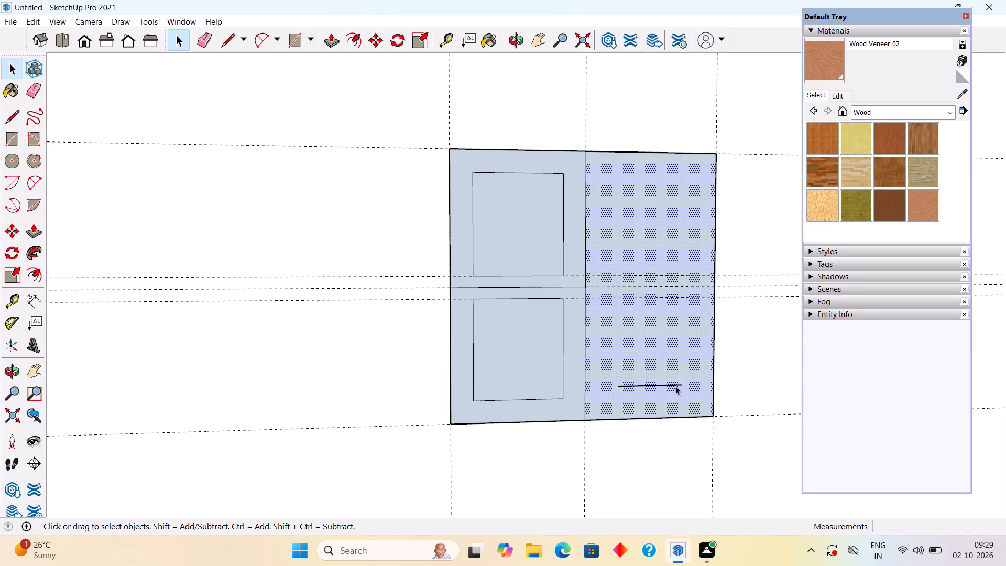
pyautogui.click(675, 386)
pyautogui.press('Delete')
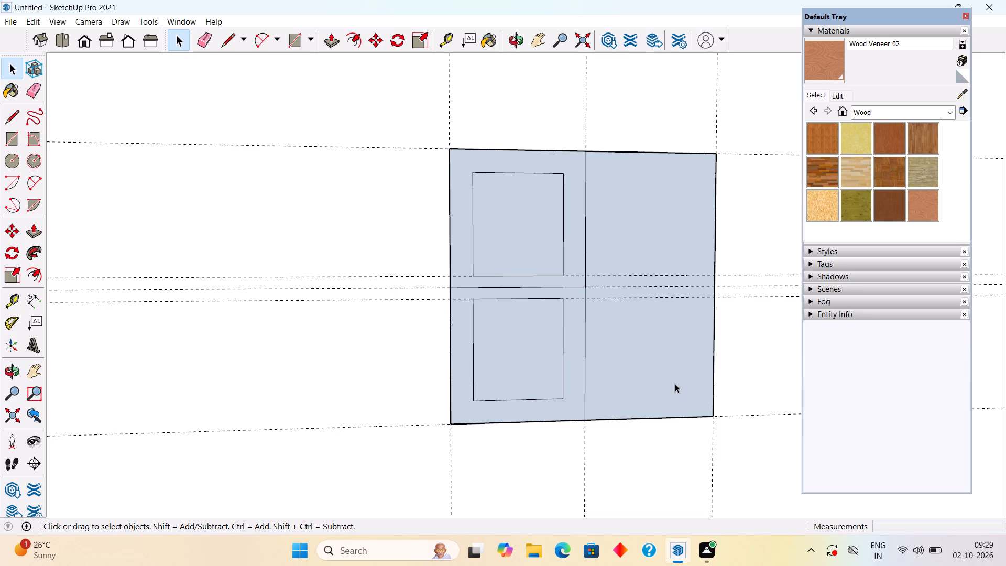
# Offset the outline of the smaller opening's right half inward by 2".
pyautogui.press('f')
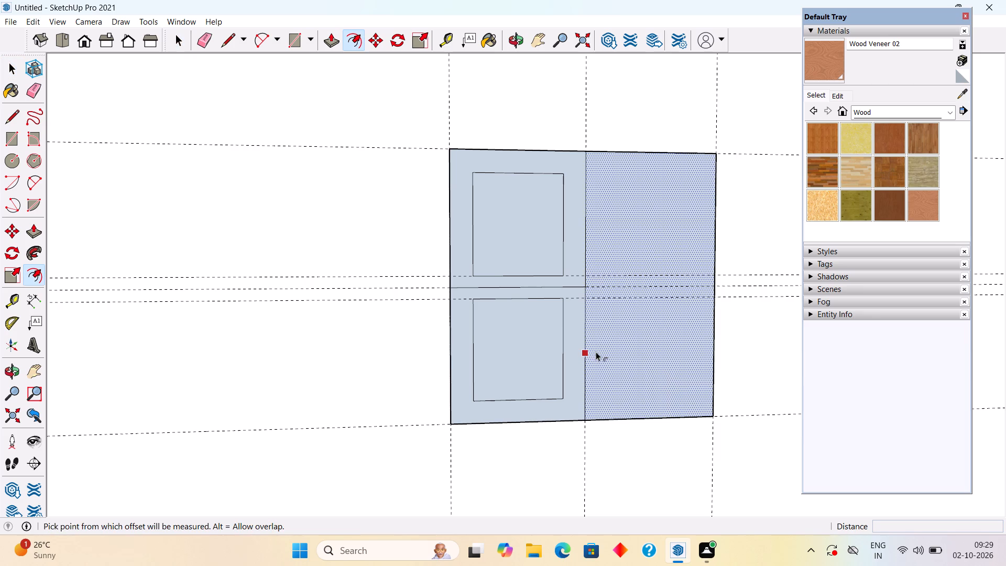
pyautogui.click(596, 352)
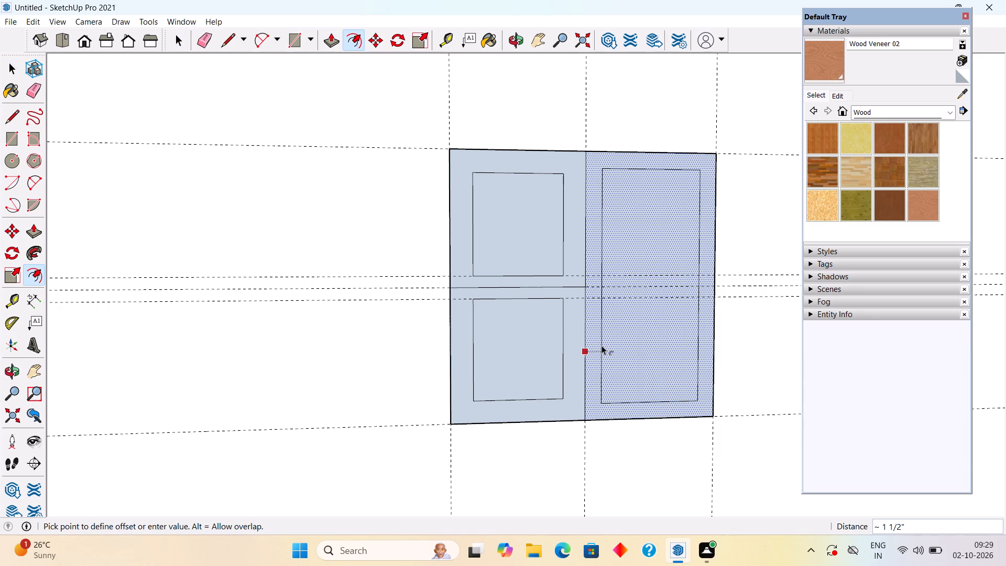
pyautogui.write('2"')
pyautogui.press('Return')
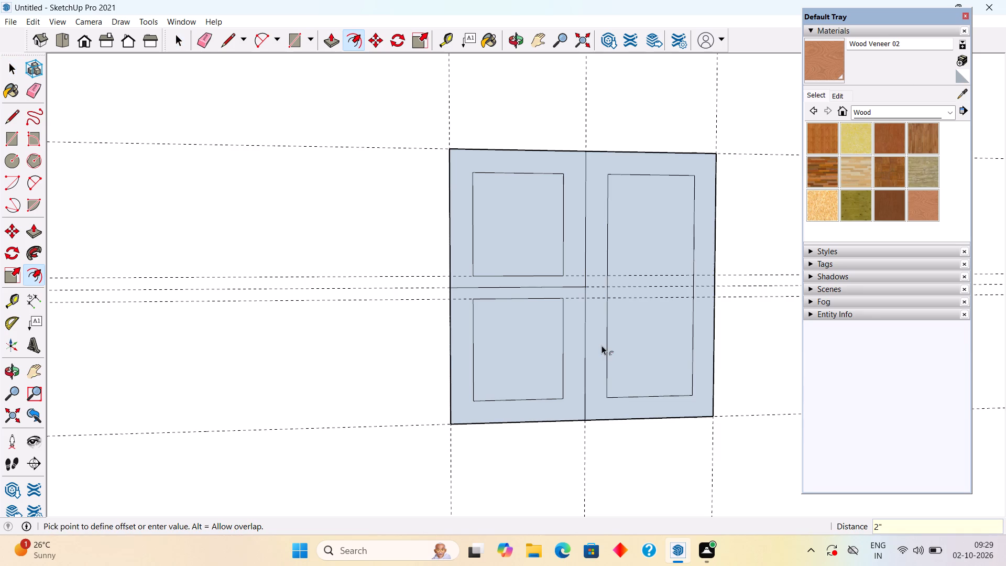
pyautogui.press('space')
# Delete the horizontal line separating the upper-left and lower-left pane frames in the smaller opening.
pyautogui.scroll(-7, 602, 345)
pyautogui.moveTo(579, 343); pyautogui.dragTo(570, 339, button='middle')
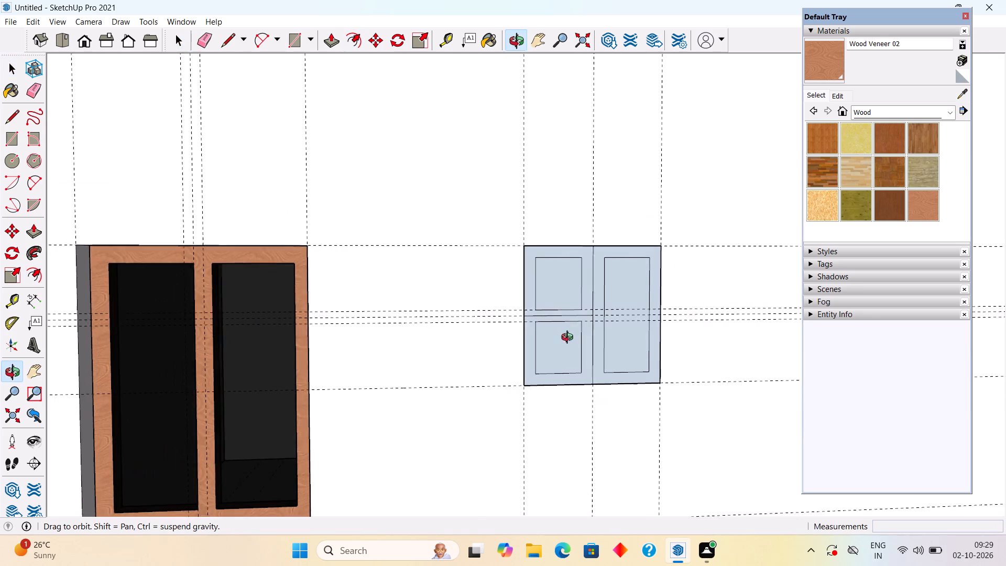
pyautogui.moveTo(570, 339); pyautogui.dragTo(477, 330, button='middle')
pyautogui.scroll(-5, 500, 367)
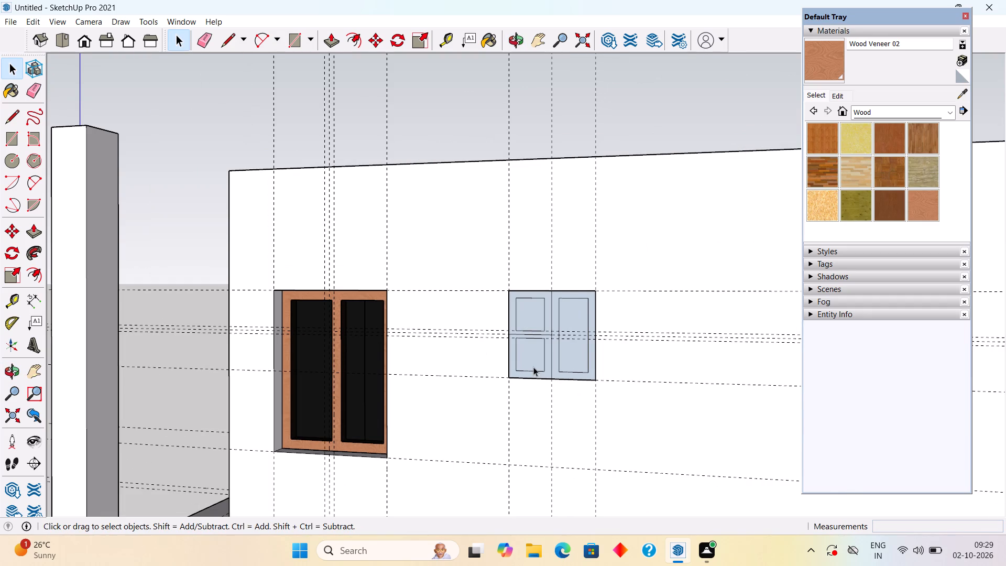
pyautogui.scroll(1, 533, 367)
pyautogui.moveTo(533, 365); pyautogui.dragTo(583, 344, button='middle')
pyautogui.scroll(9, 569, 329)
pyautogui.click(552, 317)
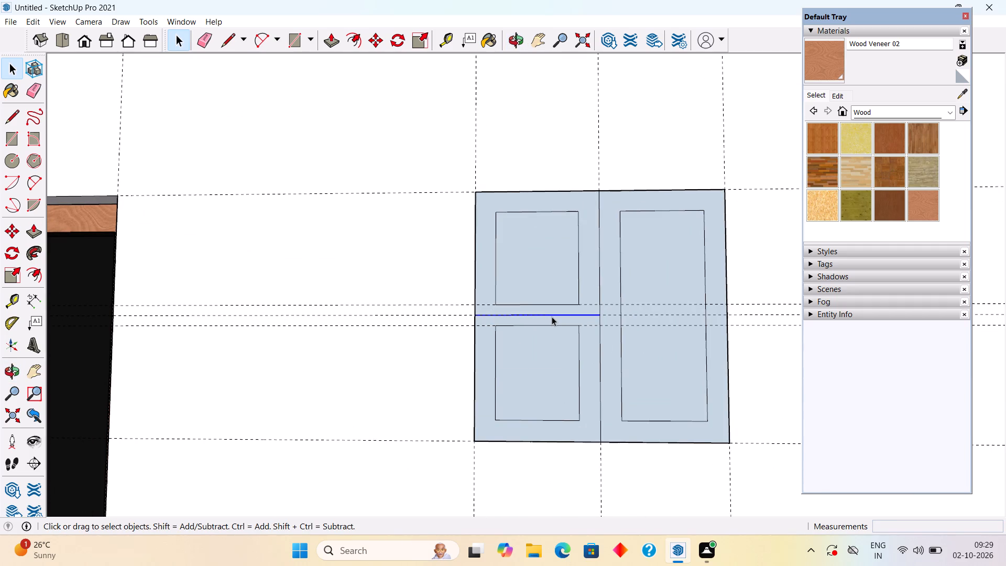
pyautogui.press('Delete')
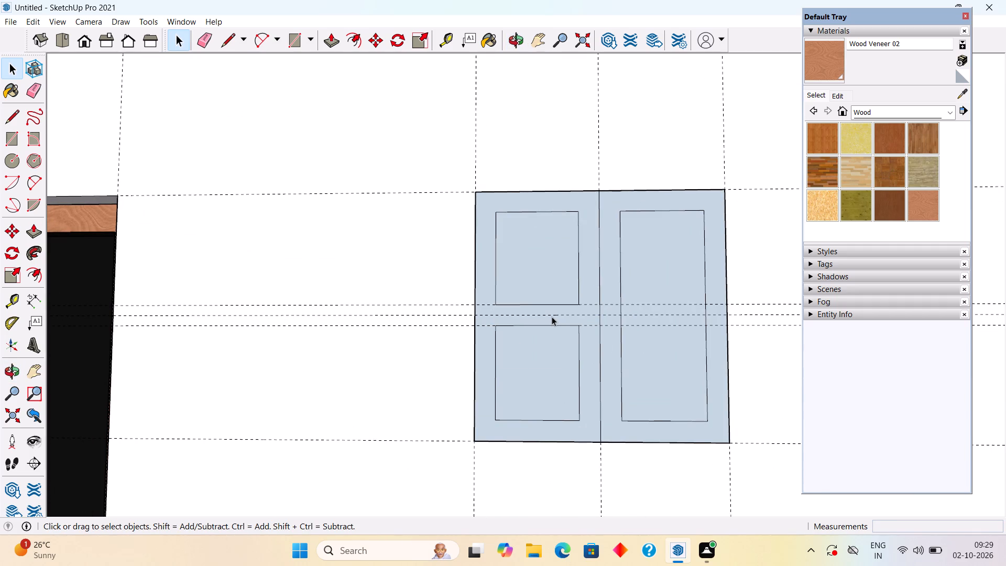
# Delete the faces inside all three pane outlines of the smaller window to open them up.
pyautogui.click(519, 271)
pyautogui.press('Delete')
pyautogui.click(631, 267)
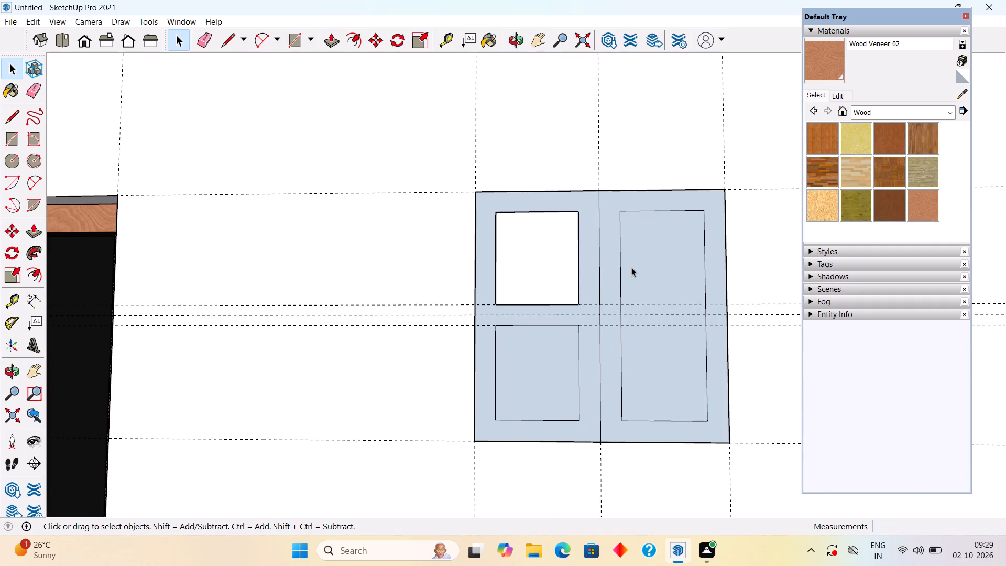
pyautogui.press('Delete')
pyautogui.click(552, 388)
pyautogui.press('Delete')
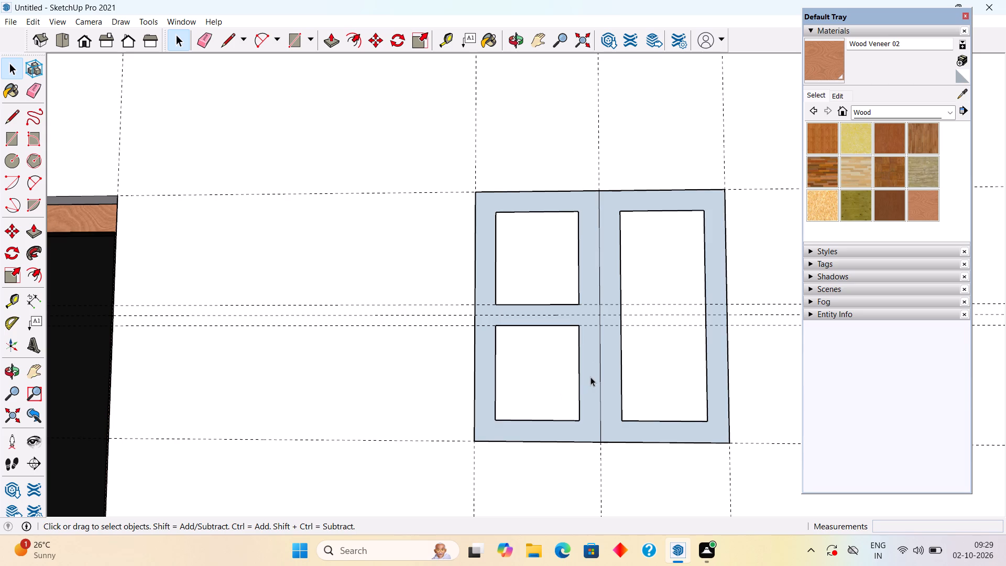
# Draw a 2" line from the tall pane opening's lower inner corner across to the window's vertical centre line.
pyautogui.scroll(4, 625, 418)
pyautogui.scroll(-3, 625, 418)
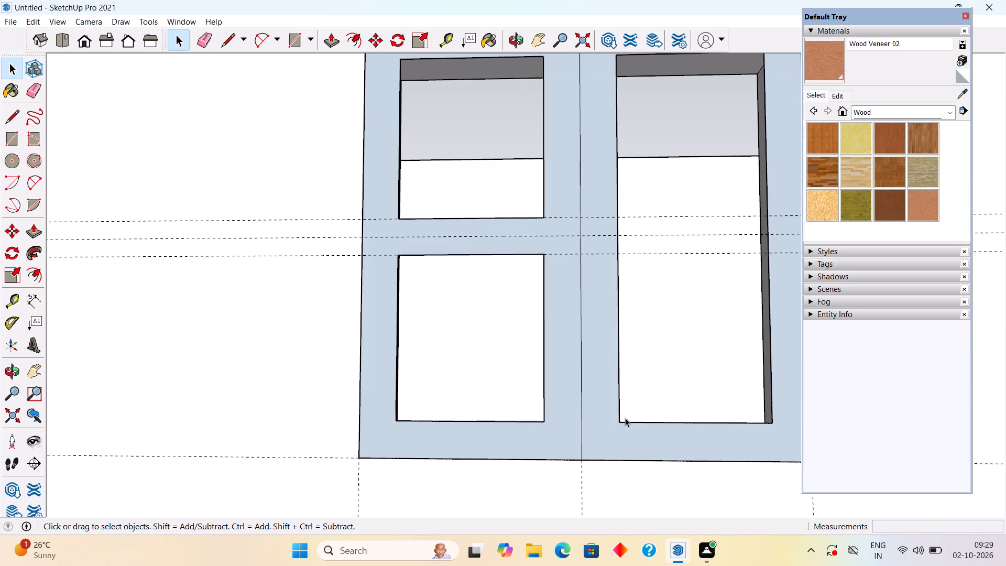
pyautogui.press('l')
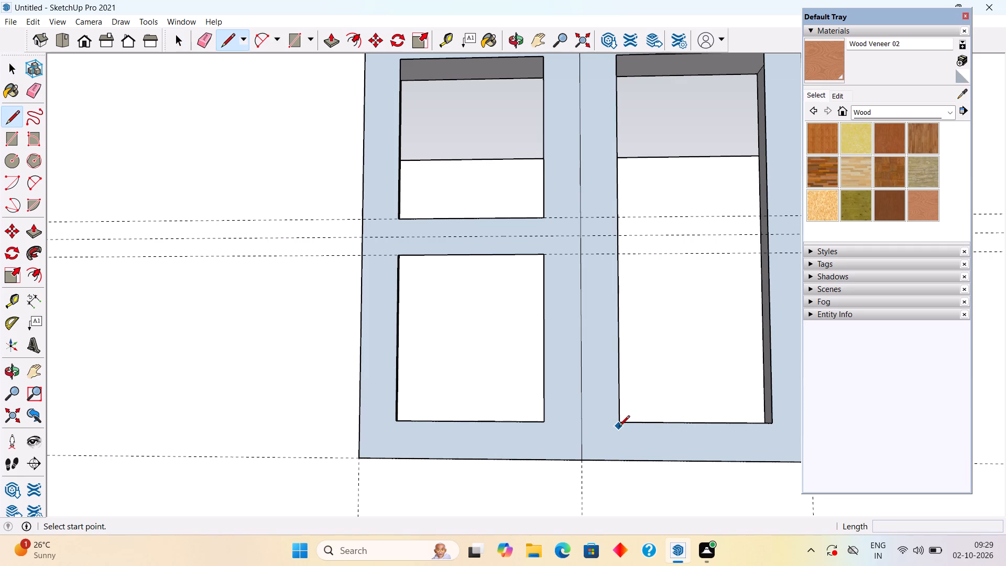
pyautogui.click(618, 421)
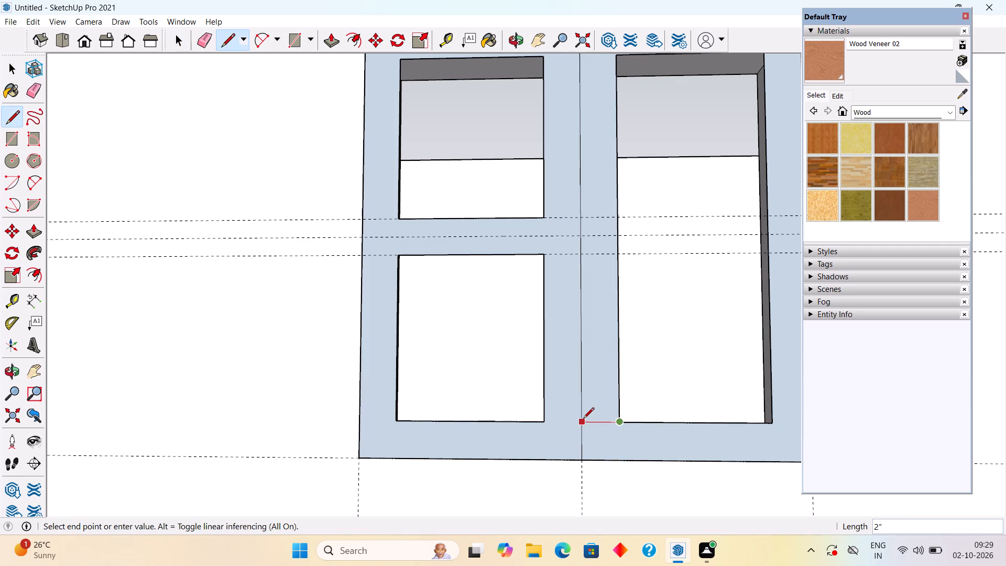
pyautogui.click(583, 419)
# Start a line at the tall pane opening's upper corner nearest the window's vertical centre line.
pyautogui.scroll(-4, 615, 100)
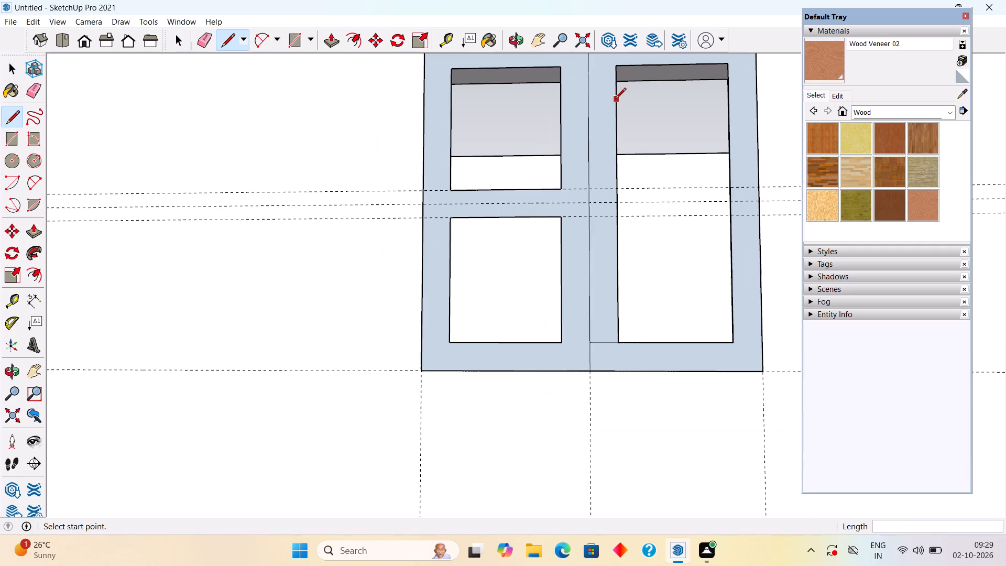
pyautogui.scroll(3, 622, 63)
pyautogui.click(613, 70)
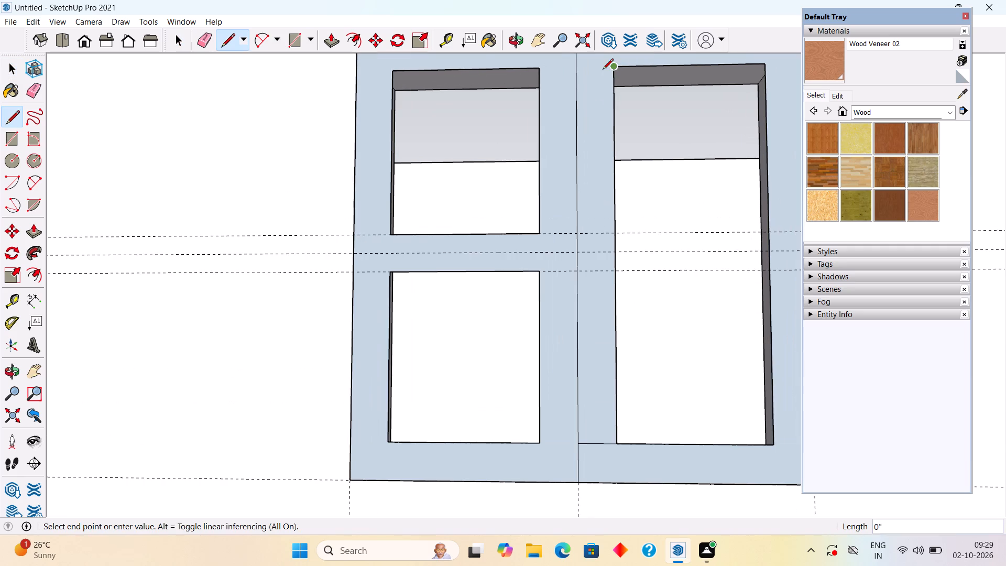
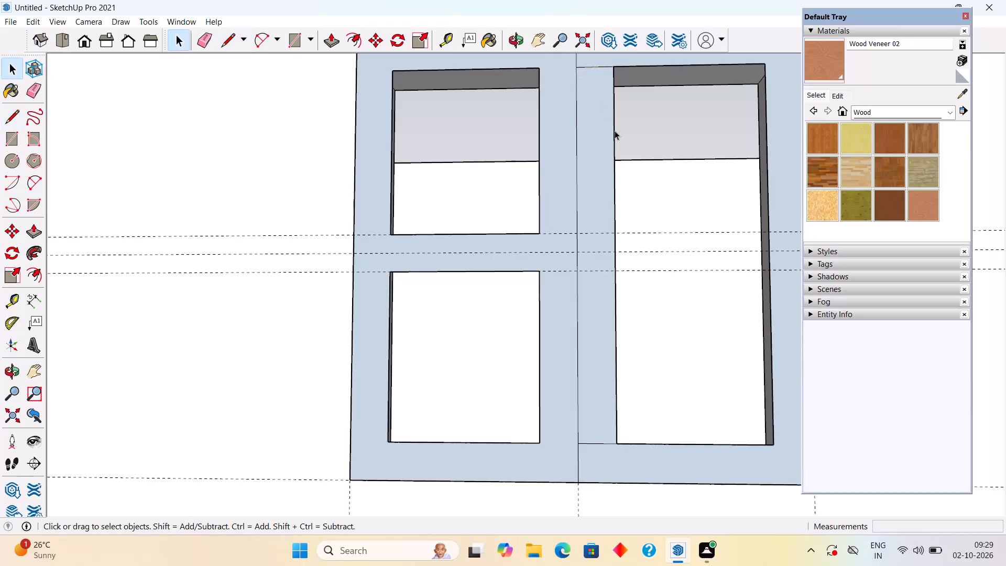
# Delete both segments of the tall pane opening's old inner vertical edge so the opening extends to the window's centre line.
pyautogui.click(615, 130)
pyautogui.press('Delete')
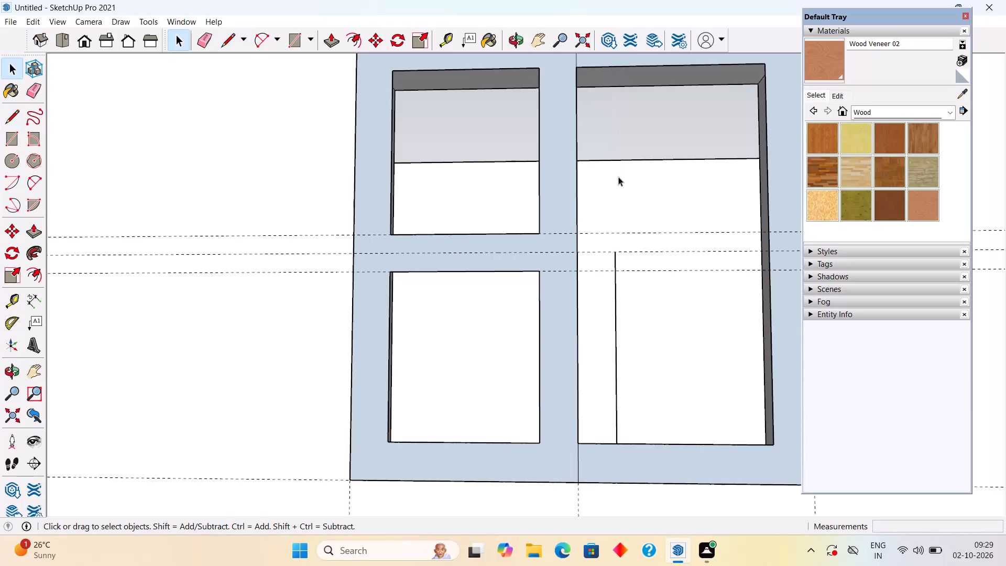
pyautogui.click(615, 353)
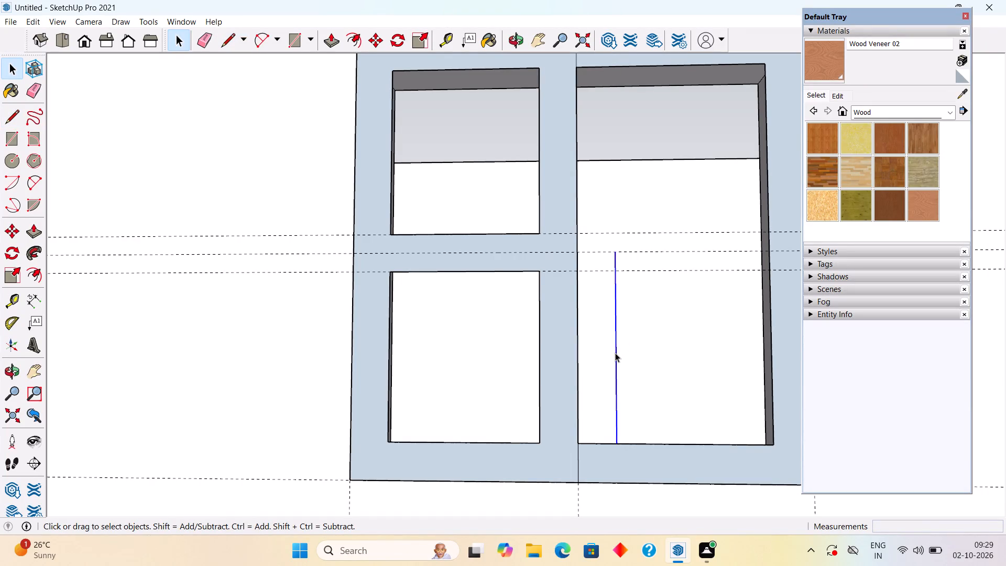
pyautogui.press('Delete')
# Delete the short centre-line segments crossing the bottom and top rails of the smaller window frame, merging it into one face.
pyautogui.scroll(-4, 615, 352)
pyautogui.moveTo(611, 334); pyautogui.dragTo(605, 384, button='middle')
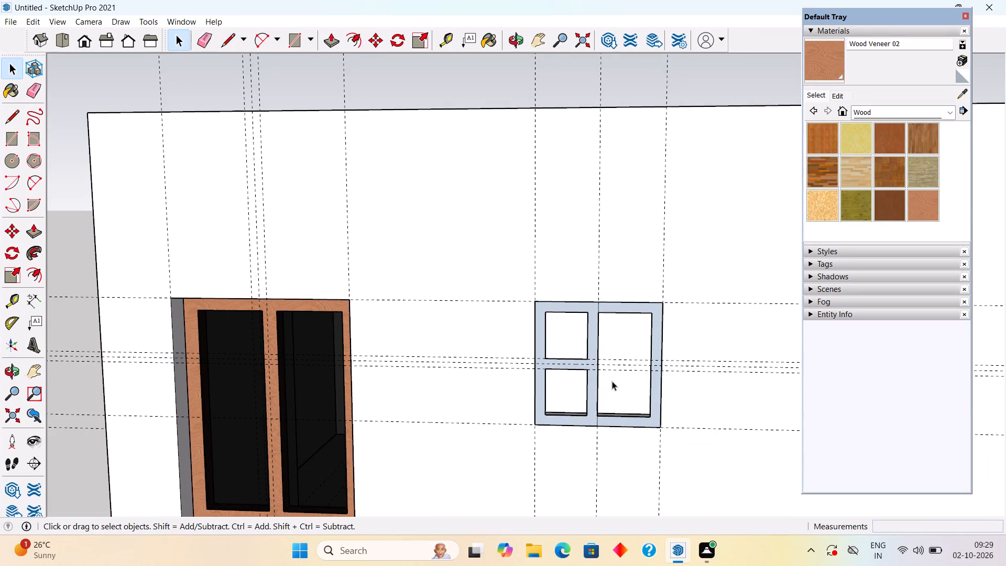
pyautogui.scroll(2, 612, 381)
pyautogui.moveTo(613, 388); pyautogui.dragTo(562, 344, button='middle')
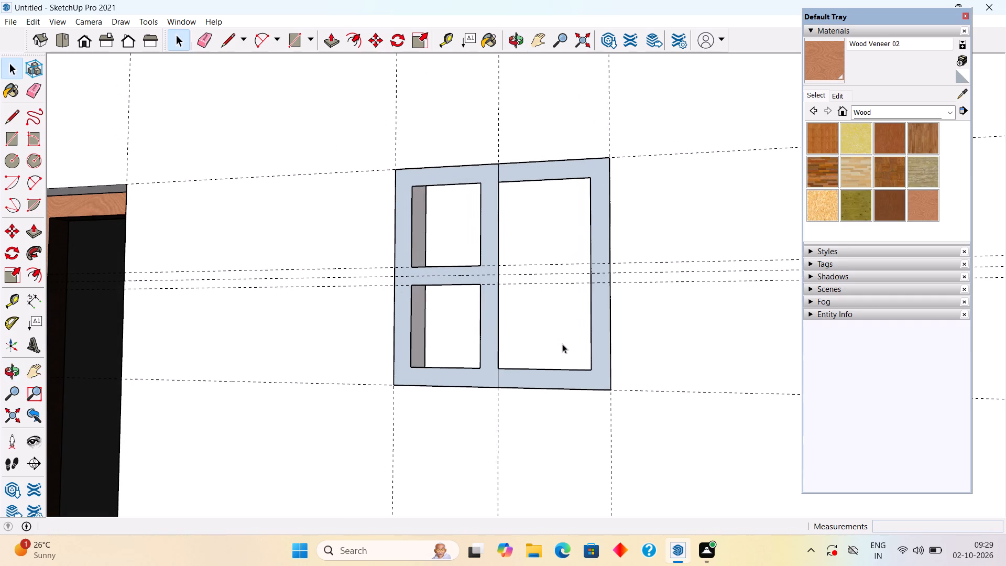
pyautogui.scroll(-3, 556, 333)
pyautogui.moveTo(559, 340); pyautogui.dragTo(637, 343, button='middle')
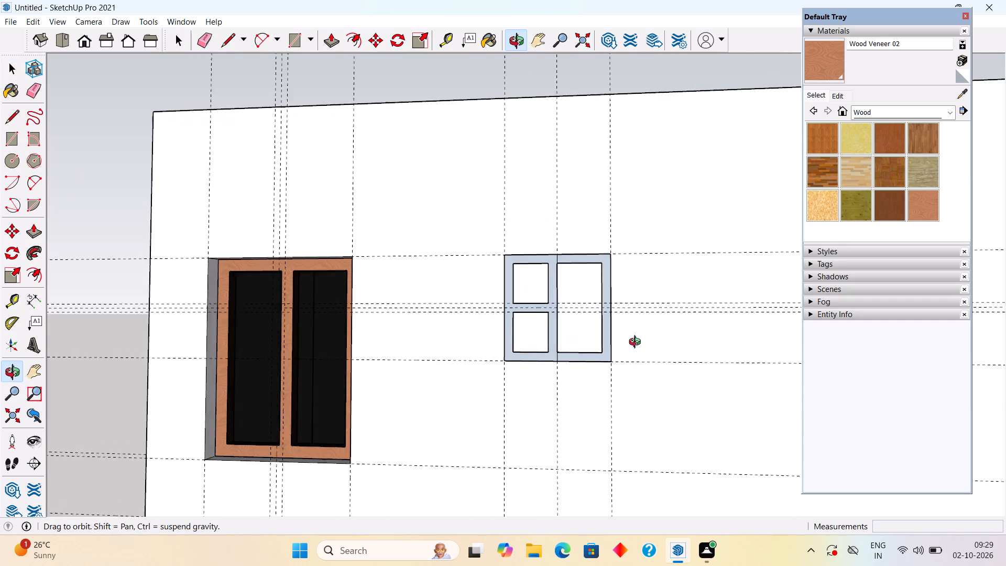
pyautogui.moveTo(637, 343); pyautogui.dragTo(640, 343, button='middle')
pyautogui.click(619, 358)
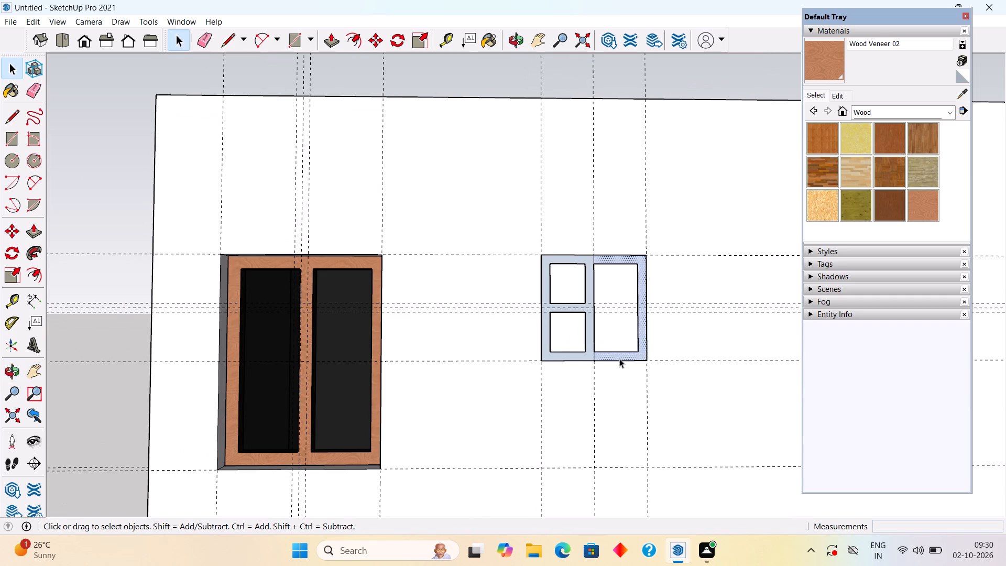
pyautogui.scroll(5, 599, 363)
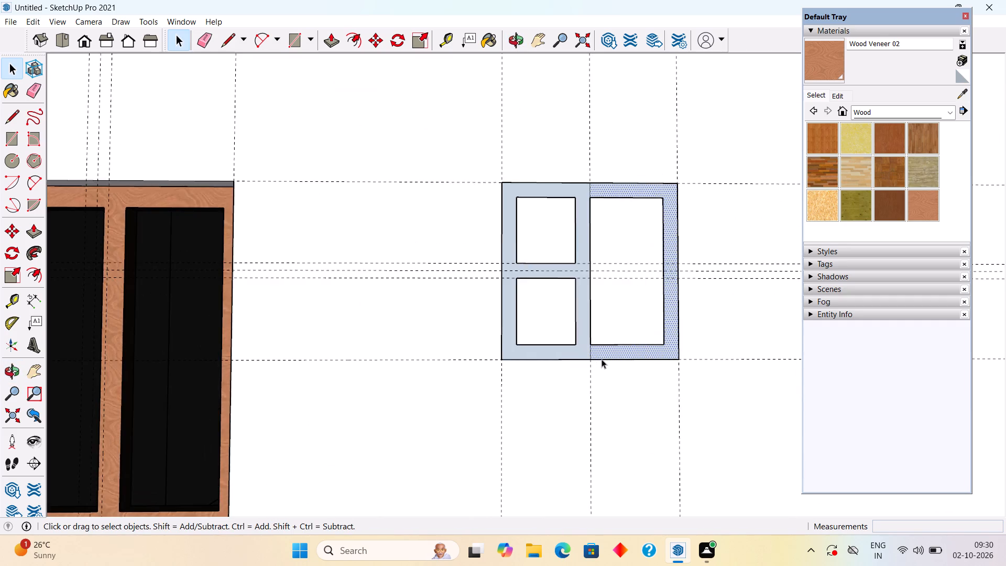
pyautogui.scroll(4, 602, 359)
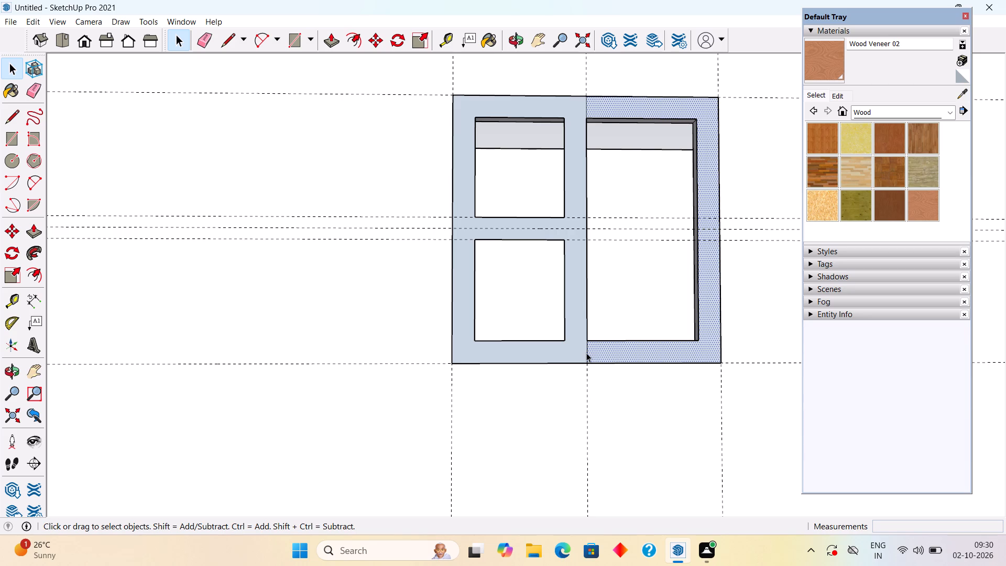
pyautogui.click(586, 353)
pyautogui.press('Delete')
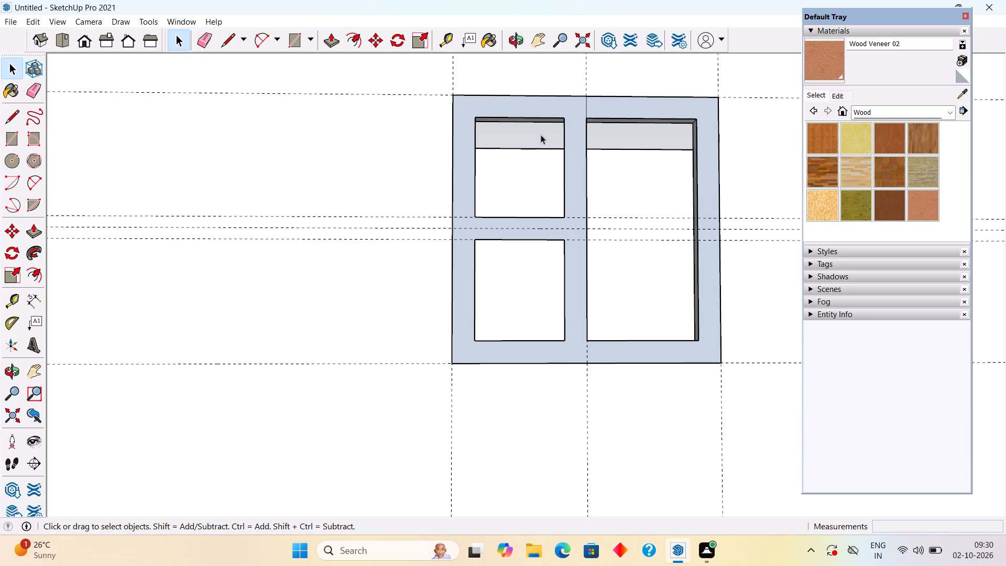
pyautogui.click(587, 104)
pyautogui.press('Delete')
# Push/Pull the smaller window's frame face by 3".
pyautogui.click(568, 147)
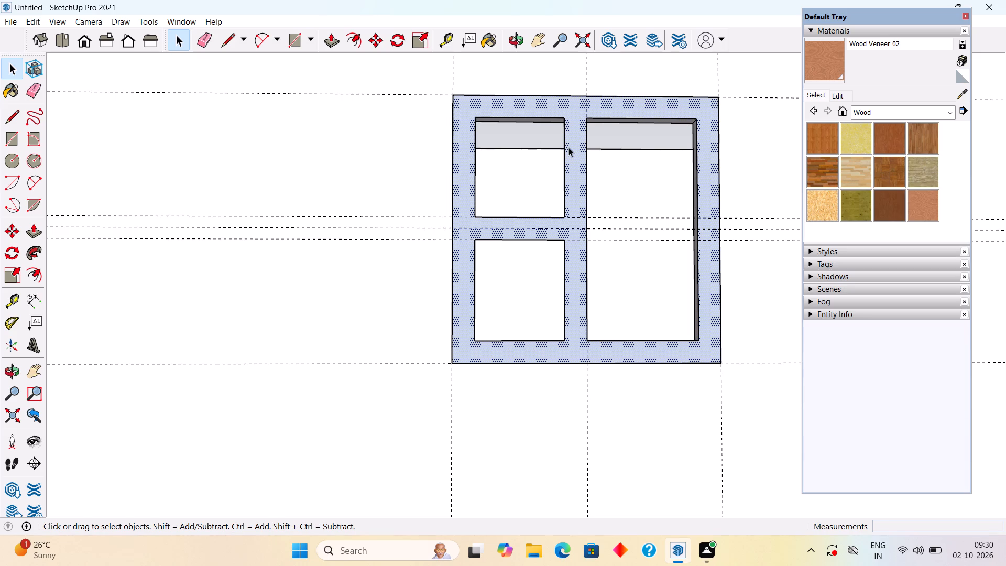
pyautogui.press('p')
pyautogui.click(568, 147)
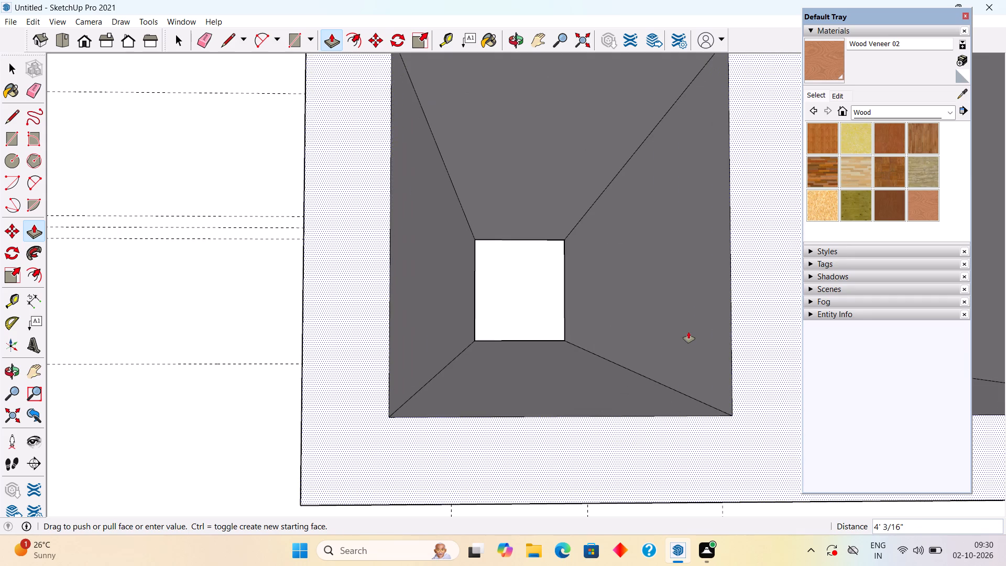
pyautogui.write('3"')
pyautogui.press('Return')
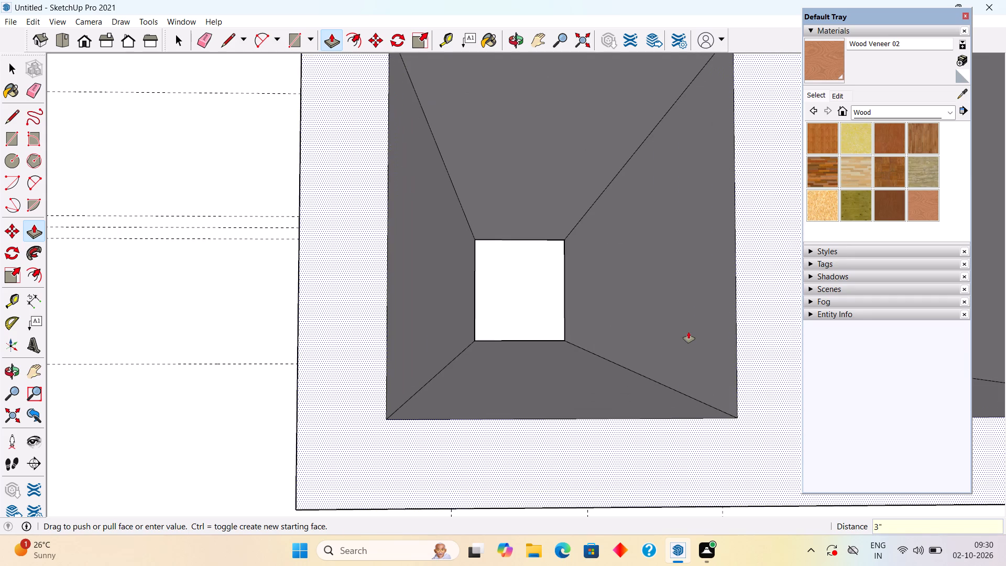
pyautogui.press('space')
# Select all the connected geometry of the smaller window frame and make it a group.
pyautogui.scroll(-5, 688, 332)
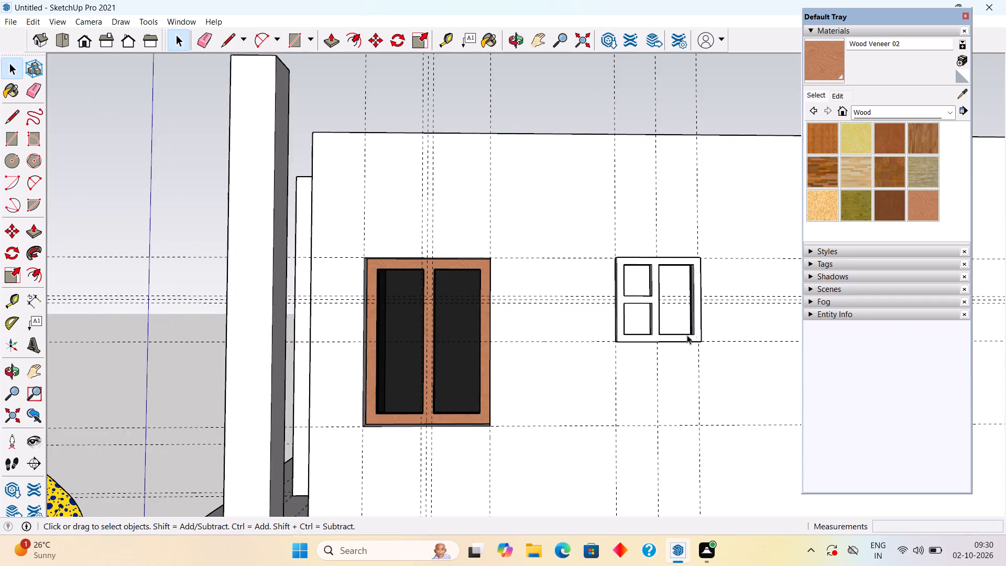
pyautogui.moveTo(687, 335); pyautogui.dragTo(401, 405, button='middle')
pyautogui.scroll(3, 535, 362)
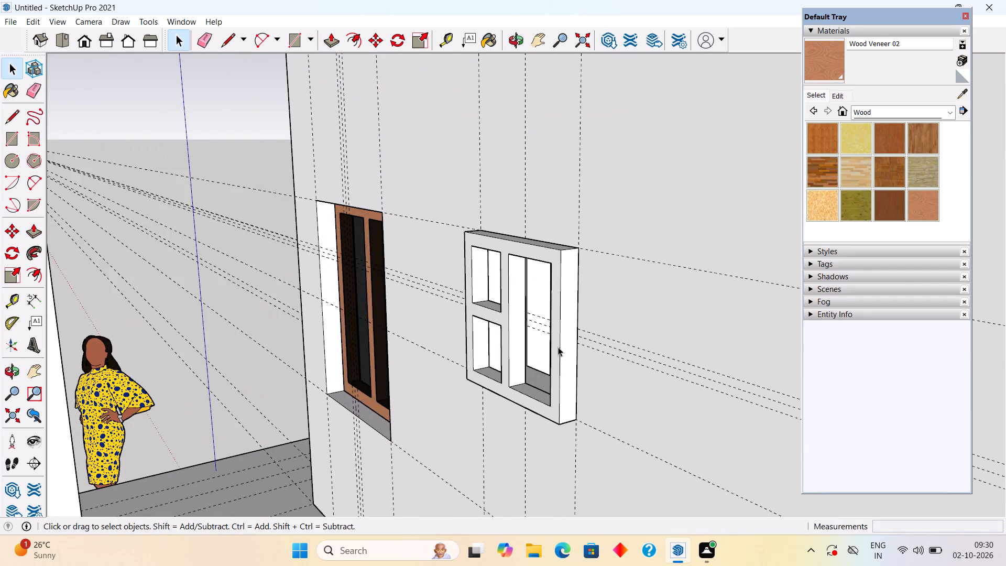
pyautogui.tripleClick(559, 347)
pyautogui.rightClick(559, 347)
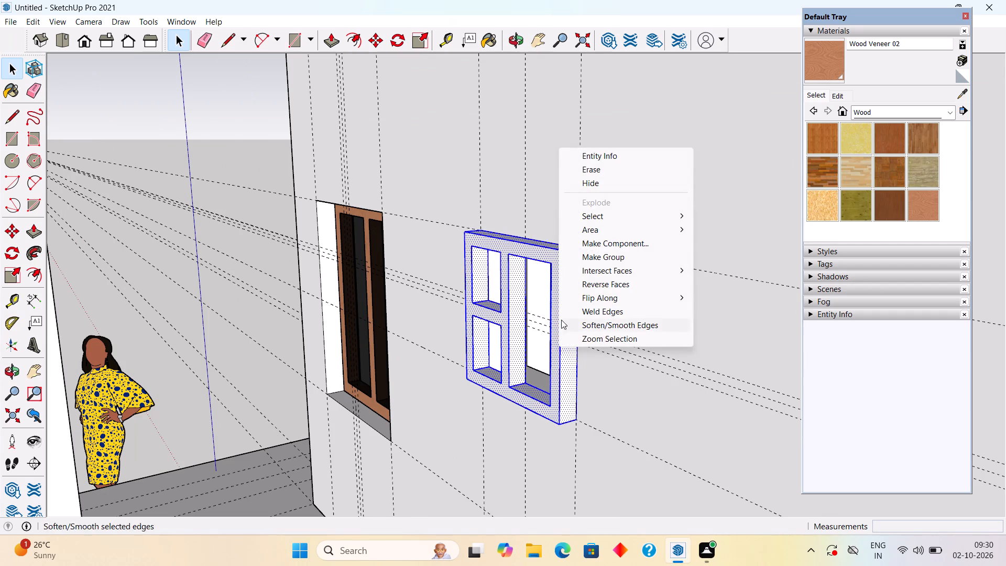
pyautogui.click(574, 258)
# Examine how the grouped smaller window frame sits in the wall from both sides, and clear the selection.
pyautogui.moveTo(566, 295); pyautogui.dragTo(747, 262, button='middle')
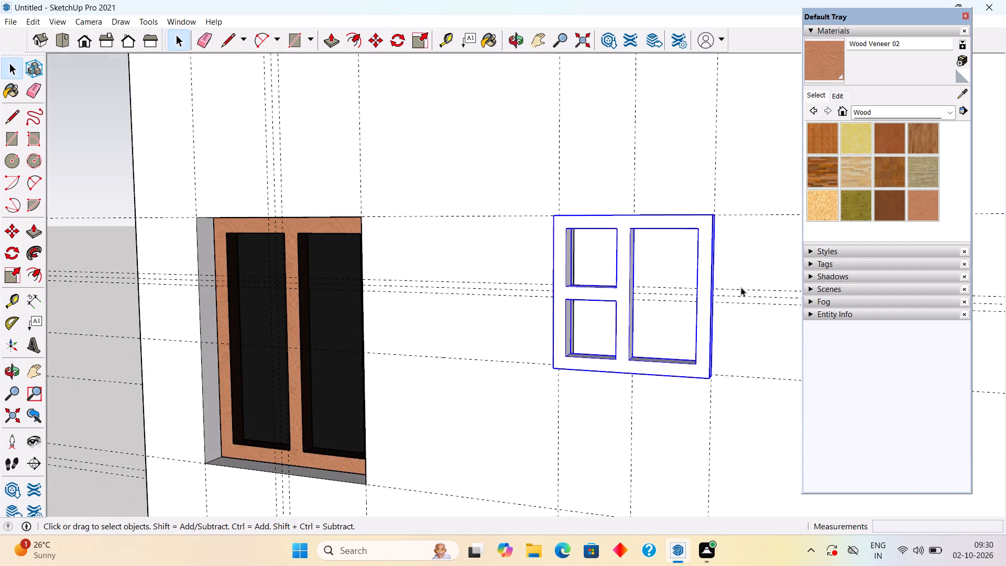
pyautogui.scroll(-3, 726, 297)
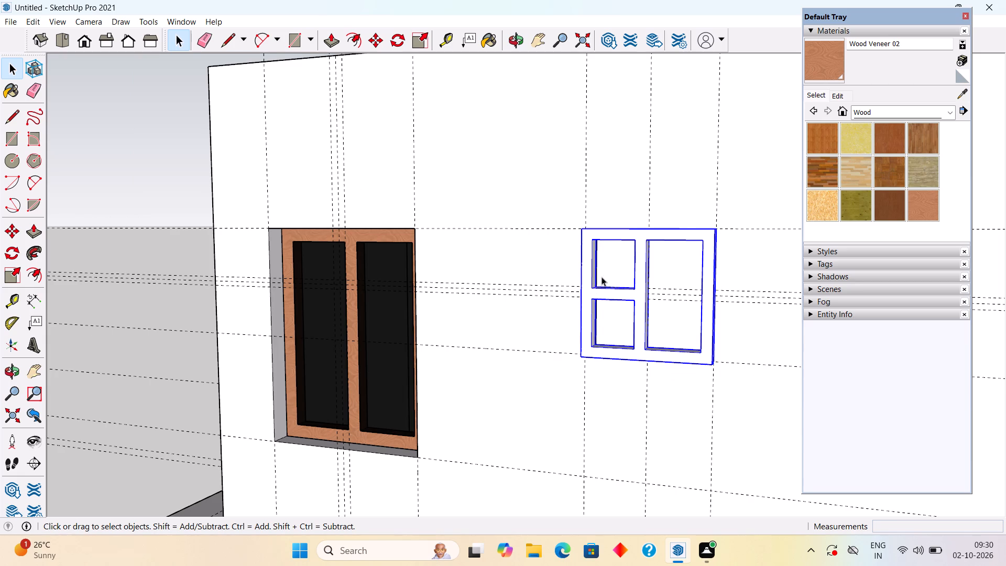
pyautogui.moveTo(609, 259); pyautogui.dragTo(543, 285, button='middle')
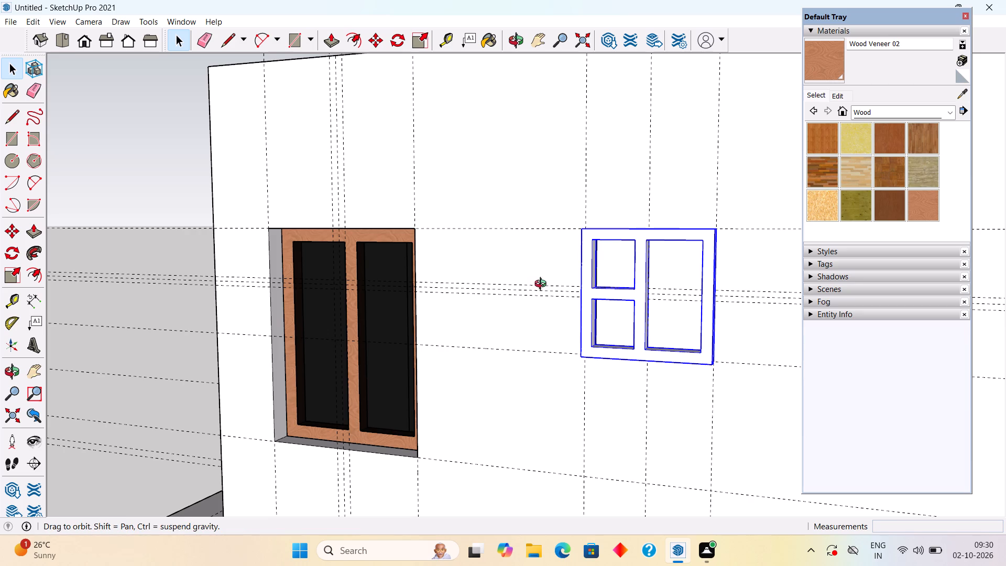
pyautogui.moveTo(543, 285); pyautogui.dragTo(542, 285, button='middle')
pyautogui.scroll(-6, 683, 287)
pyautogui.moveTo(675, 292); pyautogui.dragTo(331, 372, button='middle')
pyautogui.moveTo(415, 343); pyautogui.dragTo(180, 320, button='middle')
pyautogui.scroll(-1, 364, 345)
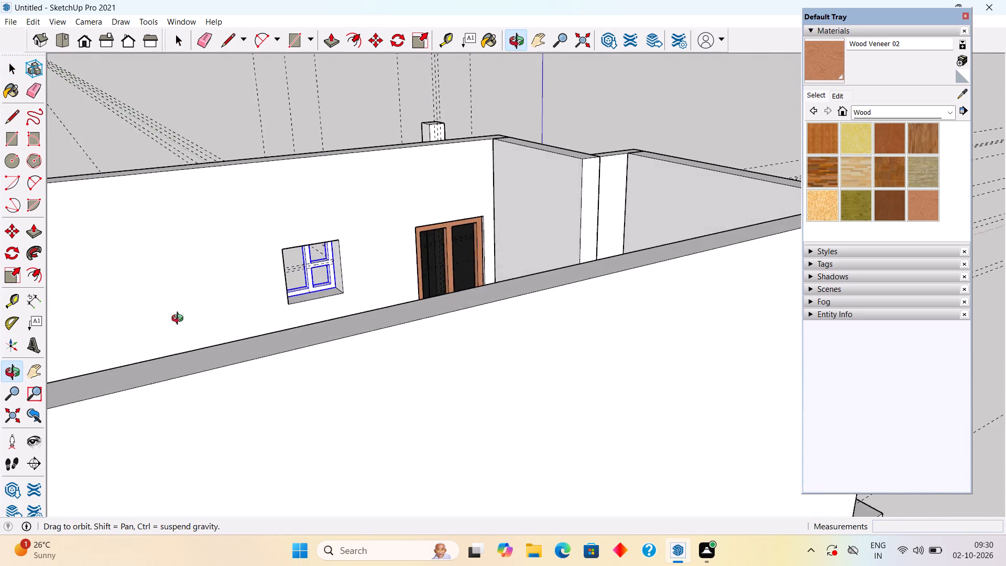
pyautogui.moveTo(180, 320); pyautogui.dragTo(593, 310, button='middle')
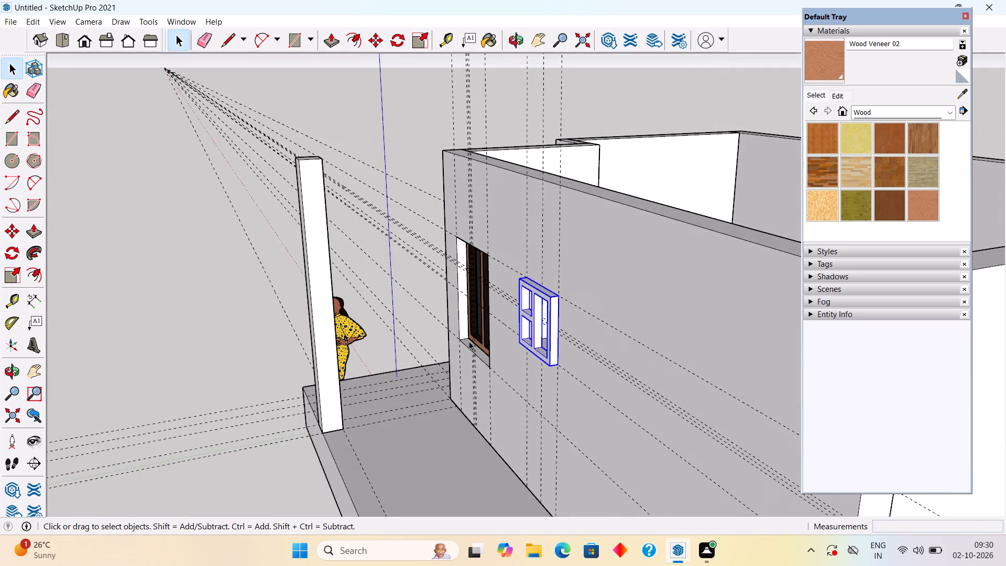
pyautogui.moveTo(473, 341); pyautogui.dragTo(580, 307, button='middle')
pyautogui.scroll(3, 674, 290)
pyautogui.moveTo(640, 328); pyautogui.dragTo(830, 288, button='middle')
pyautogui.scroll(4, 657, 255)
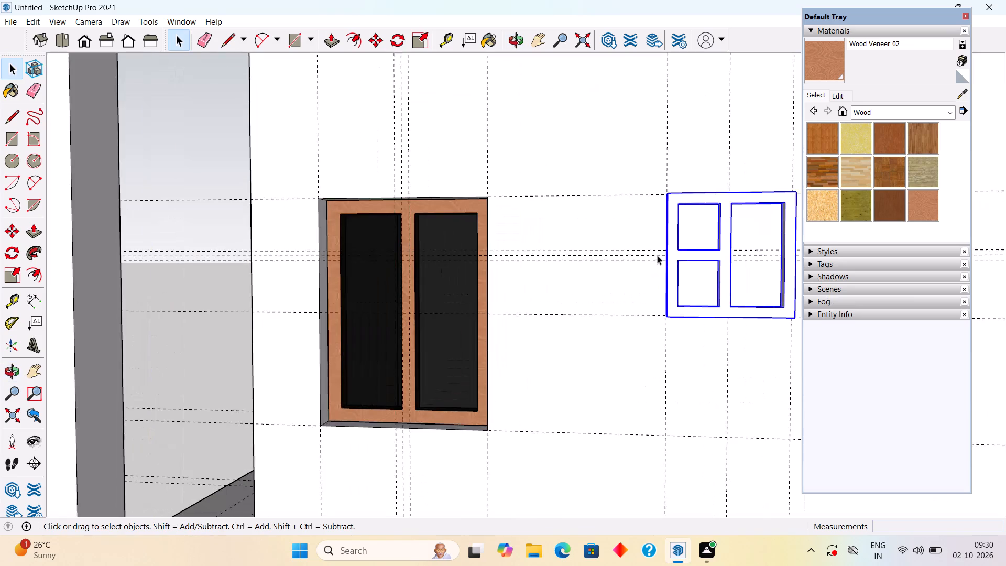
pyautogui.click(604, 123)
pyautogui.scroll(-11, 701, 225)
pyautogui.click(483, 186)
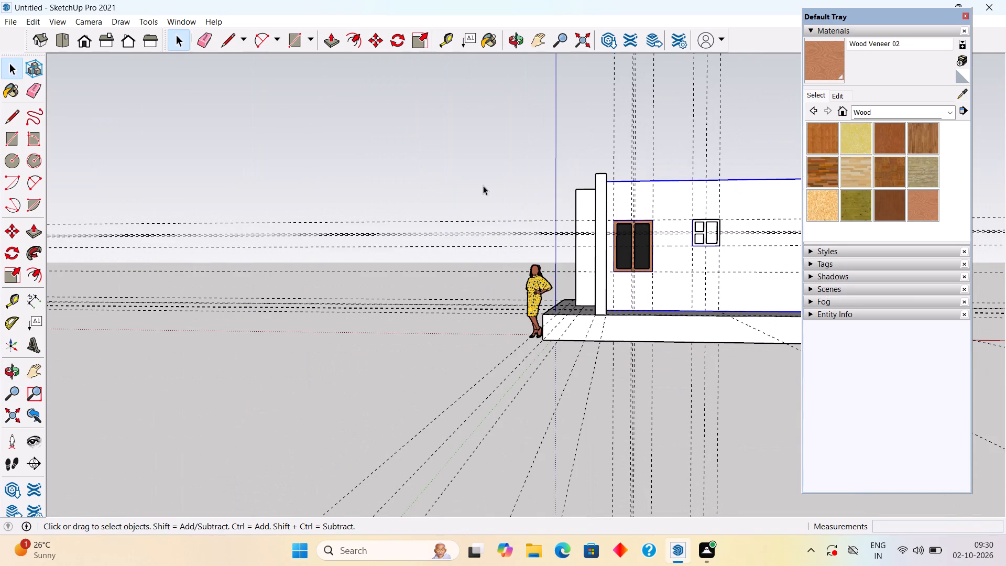
# Draw rectangles filling the smaller window's three pane openings: 8" x 9" in the two small ones and 10" x 1' 8" in the tall one.
pyautogui.keyDown('shift'); pyautogui.moveTo(781, 213); pyautogui.dragTo(578, 247, button='middle'); pyautogui.keyUp('shift')
pyautogui.scroll(12, 468, 269)
pyautogui.scroll(2, 517, 258)
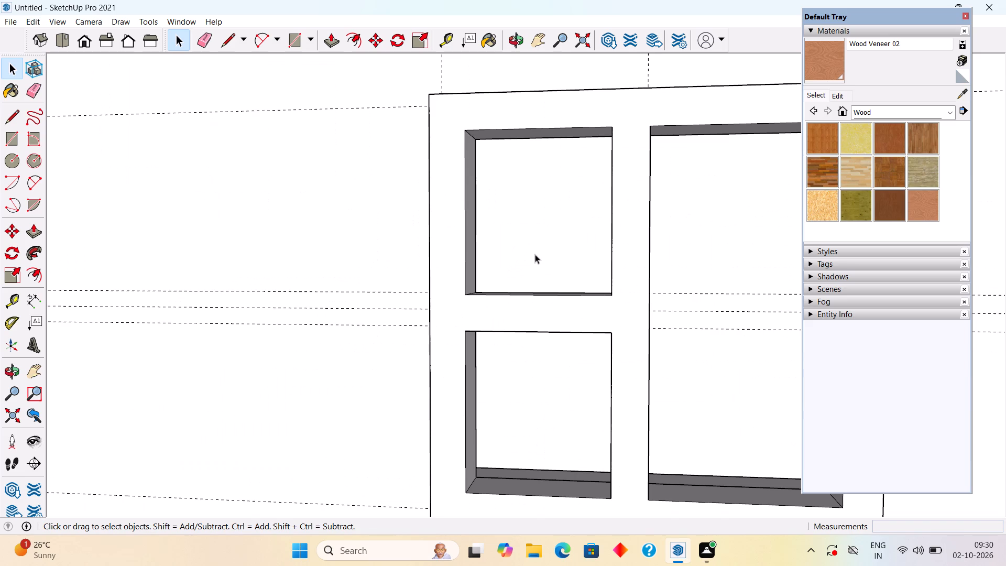
pyautogui.press('r')
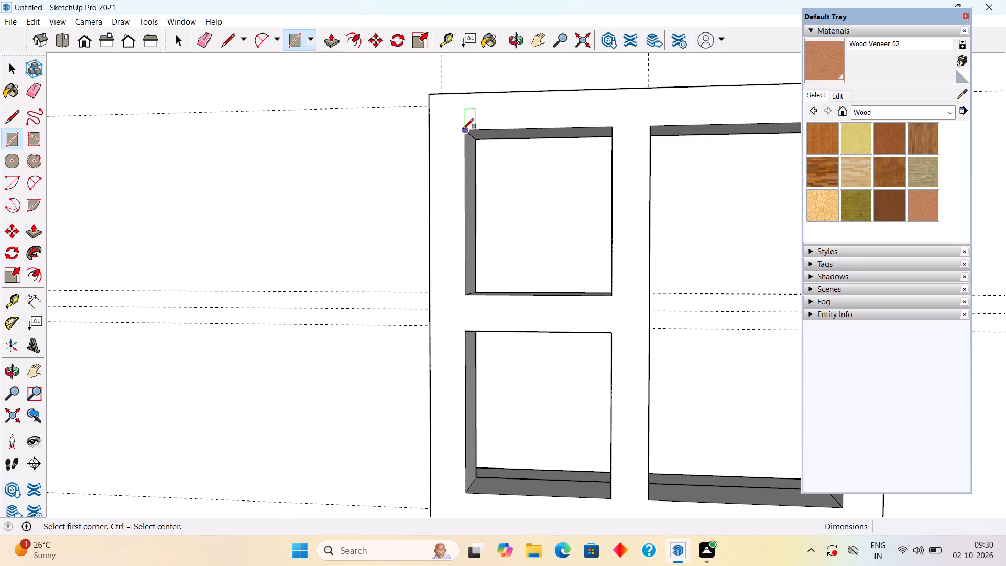
pyautogui.click(463, 129)
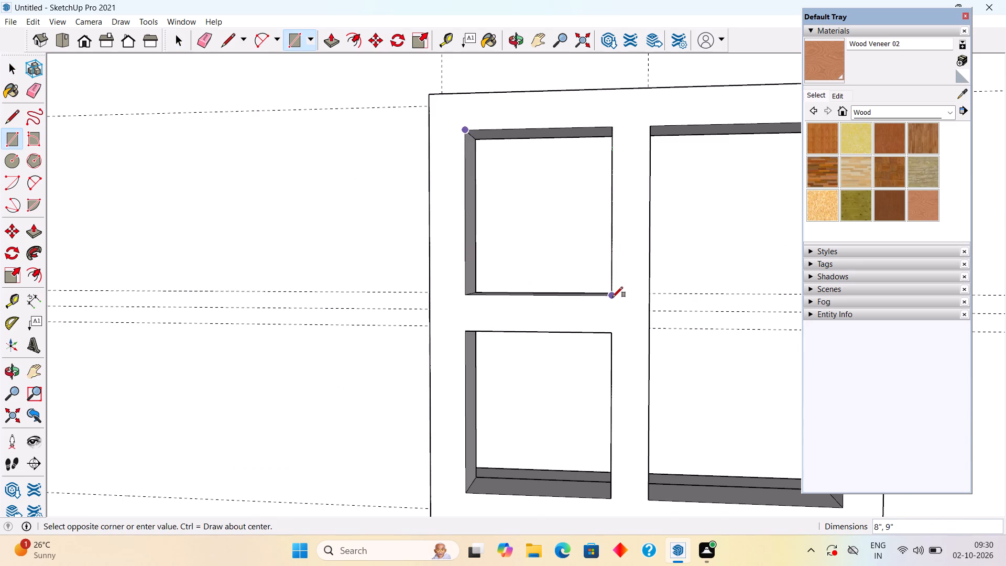
pyautogui.click(611, 297)
pyautogui.scroll(-4, 611, 292)
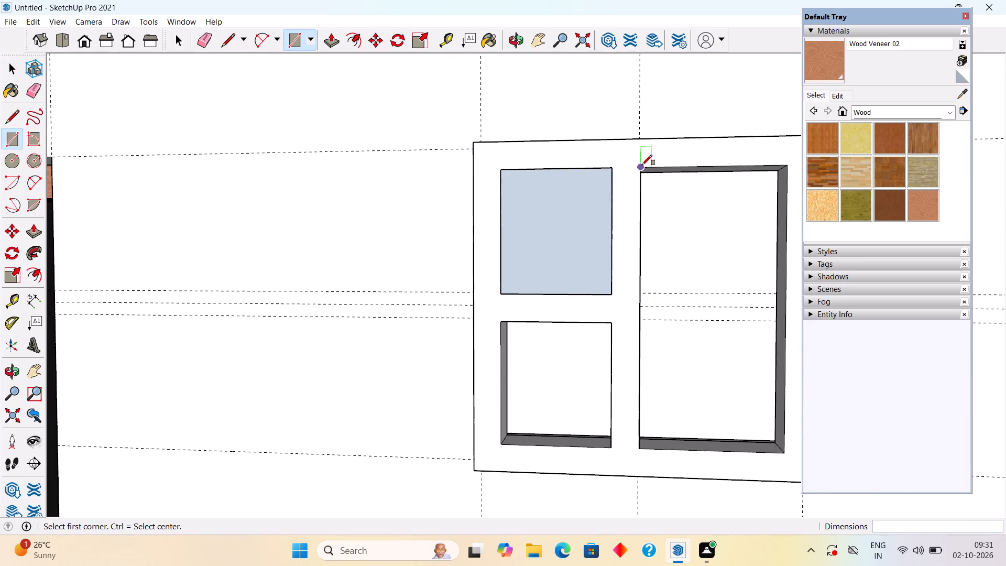
pyautogui.click(642, 165)
pyautogui.click(788, 452)
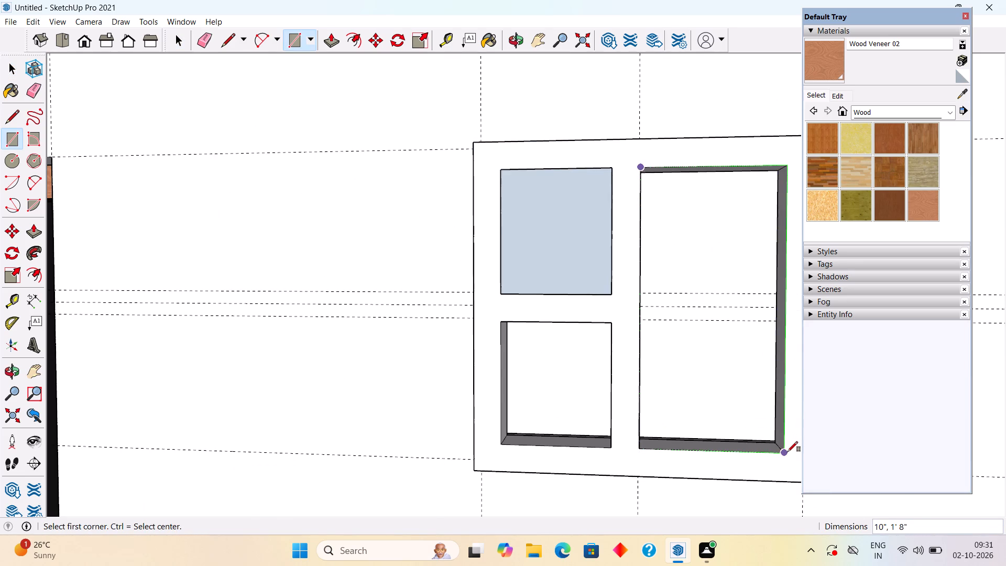
pyautogui.click(504, 321)
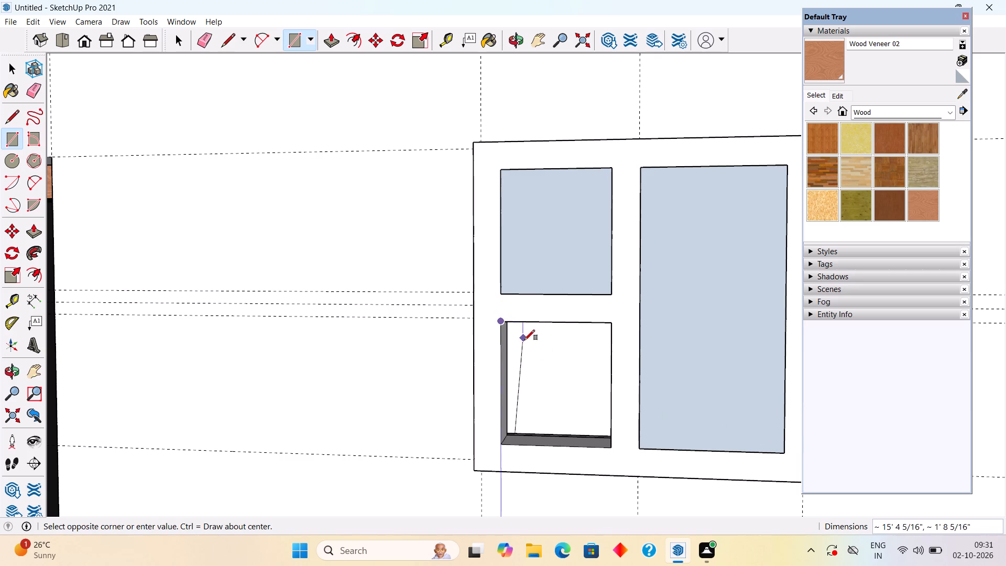
pyautogui.click(614, 449)
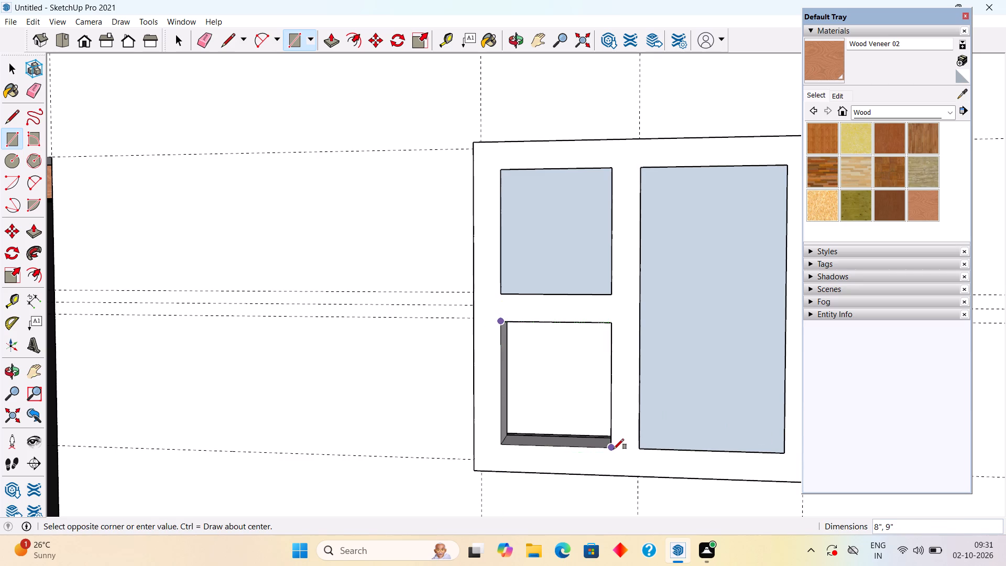
pyautogui.press('space')
# Sample Translucent Glass Gray from the larger window's glass and paint the smaller window's three panes with it.
pyautogui.scroll(-7, 663, 323)
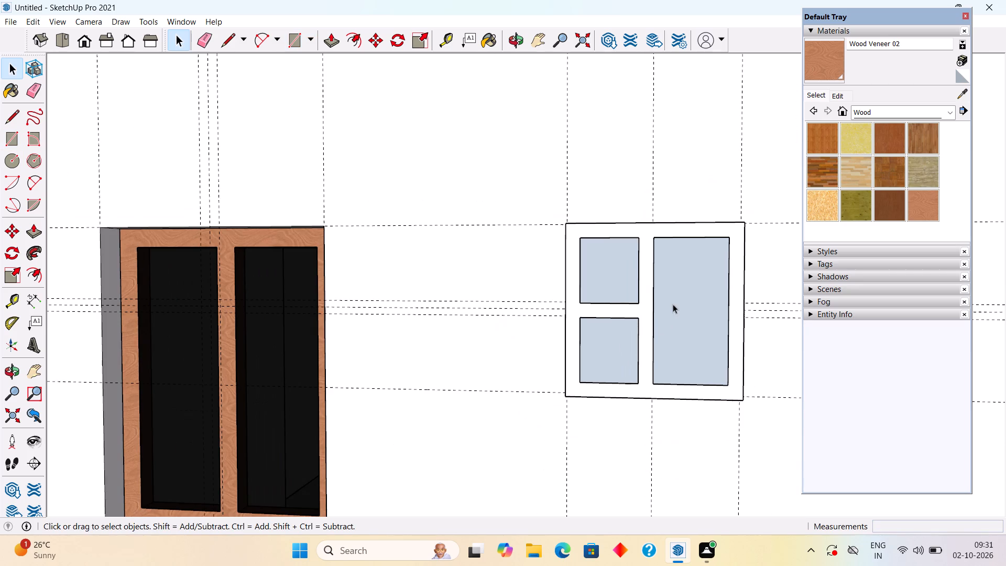
pyautogui.click(967, 94)
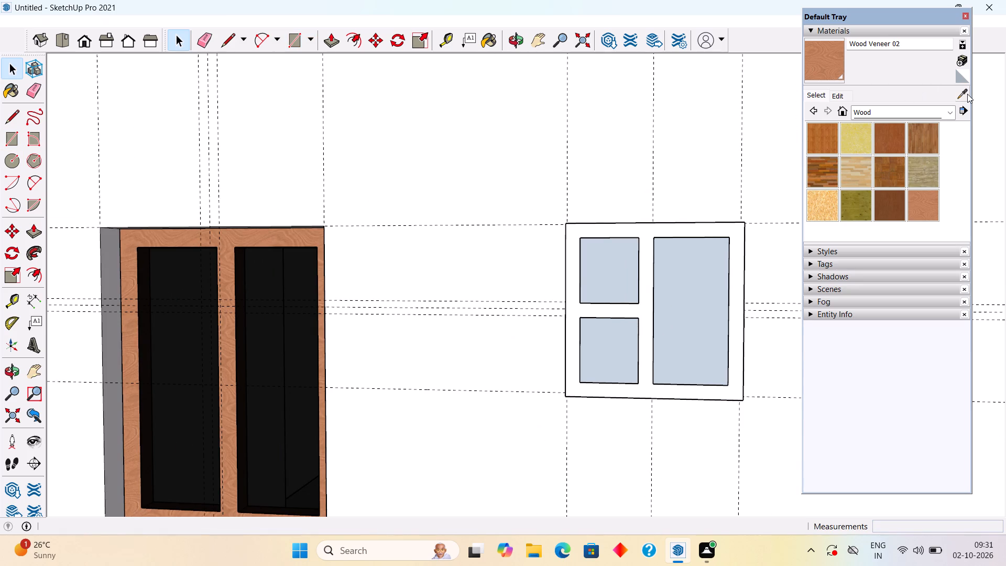
pyautogui.click(264, 382)
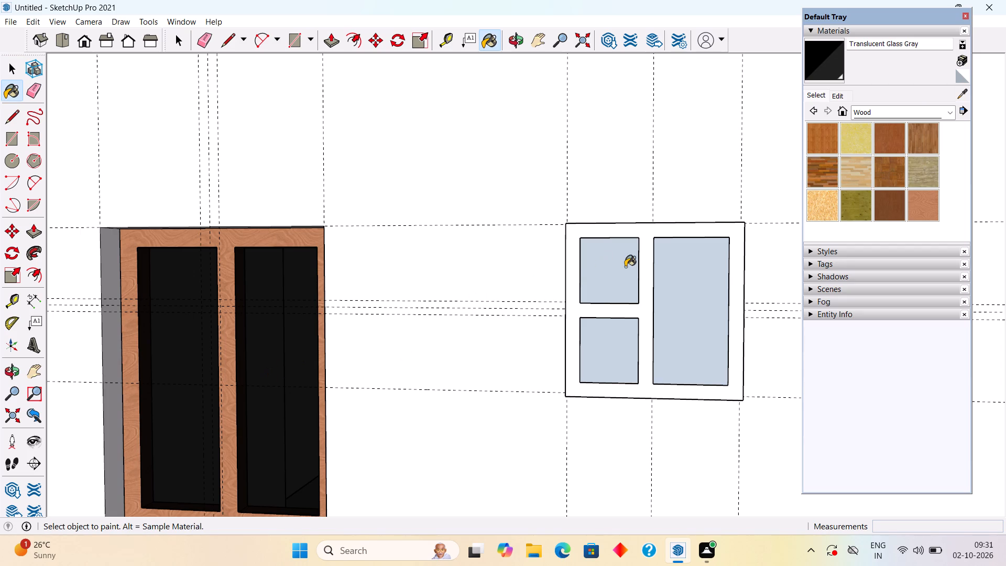
pyautogui.click(625, 267)
pyautogui.click(619, 348)
pyautogui.click(687, 307)
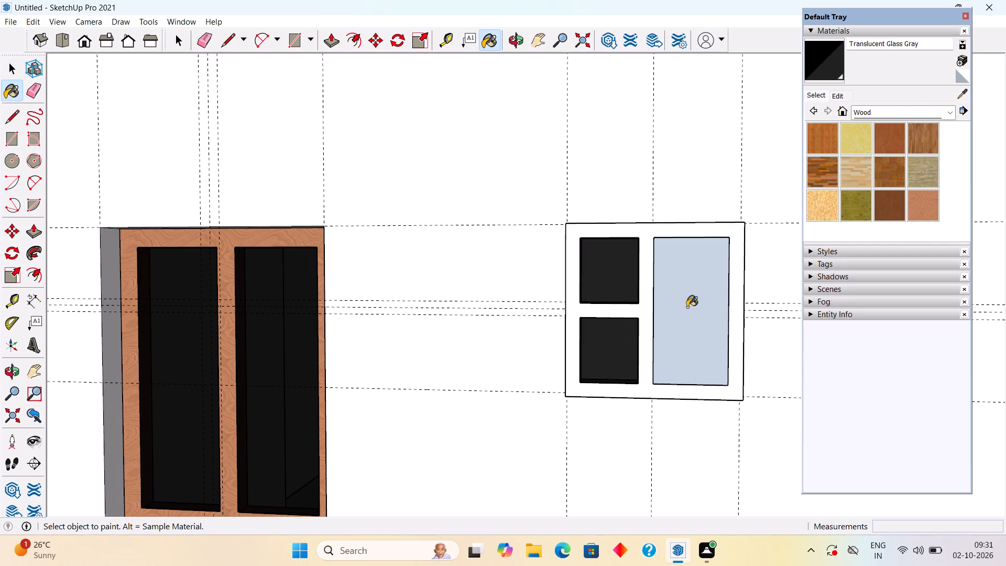
pyautogui.press('space')
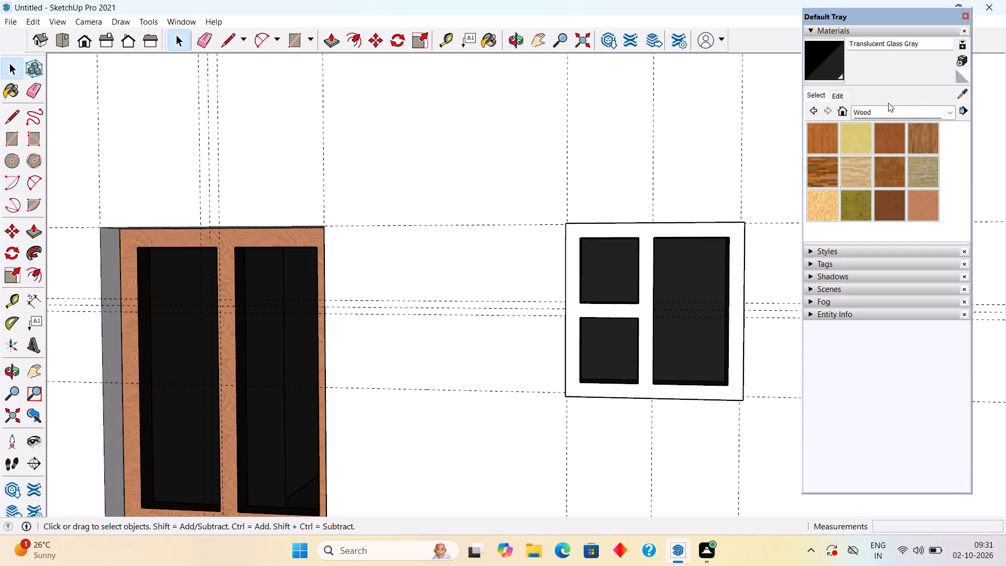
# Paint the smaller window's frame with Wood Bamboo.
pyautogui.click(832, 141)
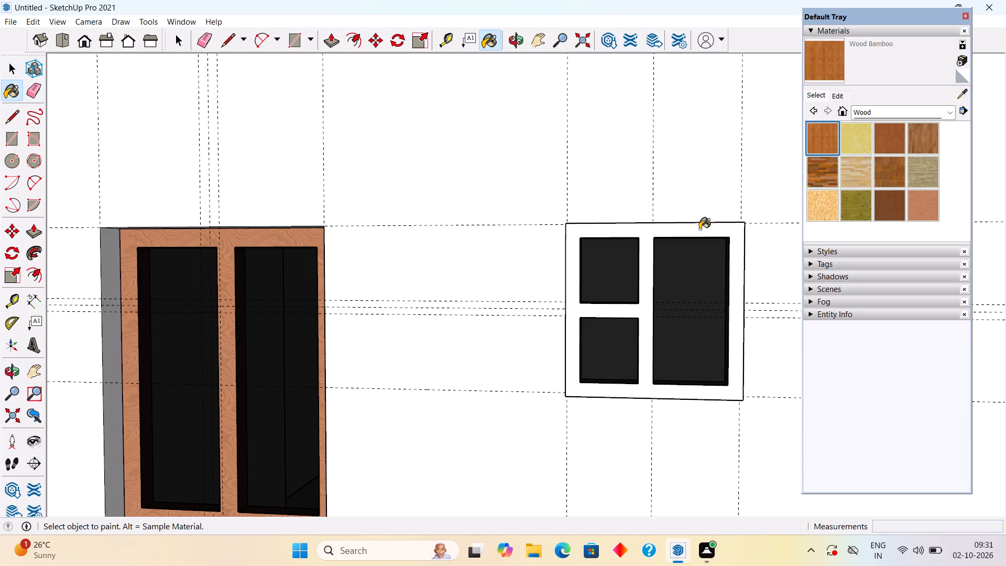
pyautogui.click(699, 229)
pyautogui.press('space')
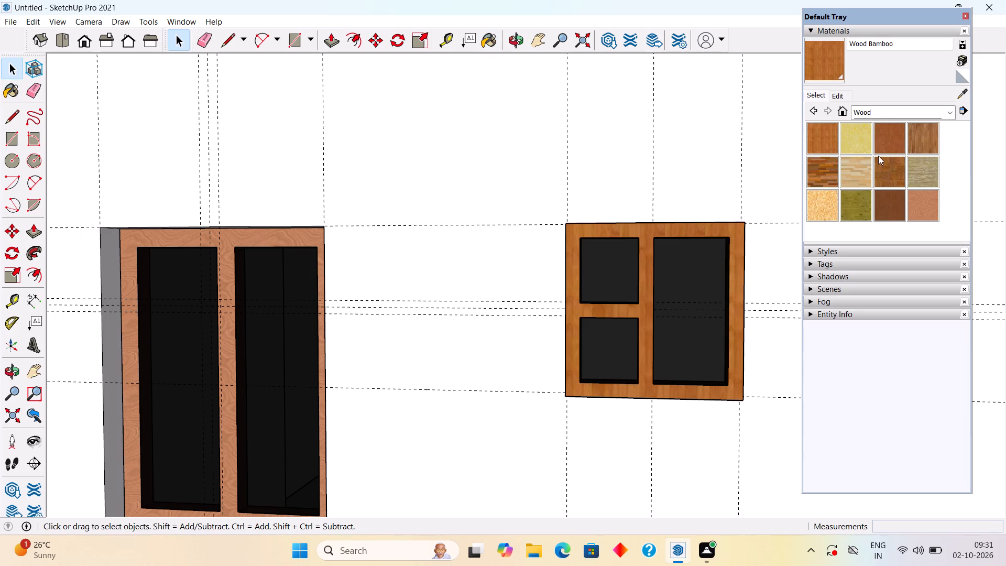
# Paint the smaller window's frame with Wood Veneer 02.
pyautogui.click(918, 202)
pyautogui.click(726, 229)
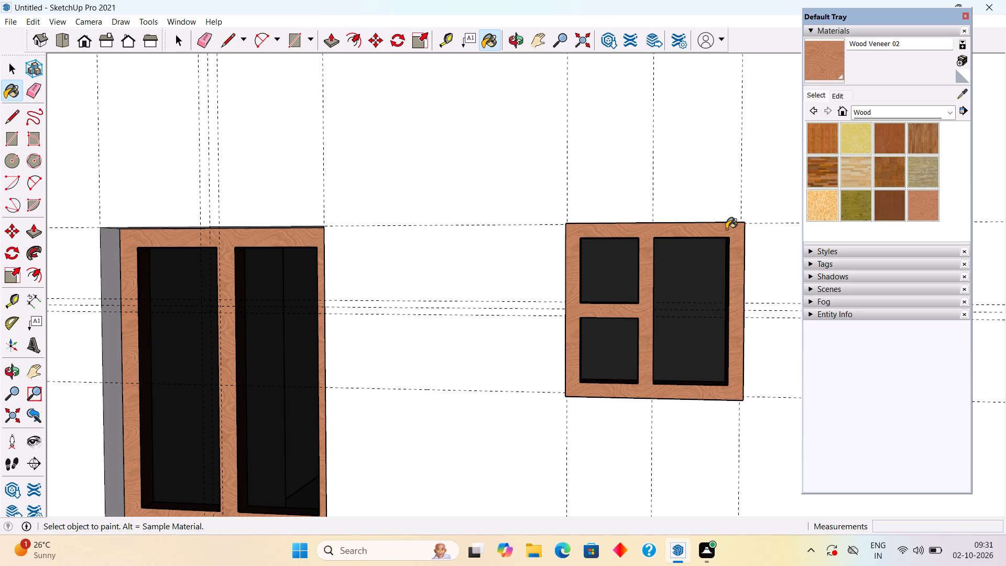
pyautogui.press('space')
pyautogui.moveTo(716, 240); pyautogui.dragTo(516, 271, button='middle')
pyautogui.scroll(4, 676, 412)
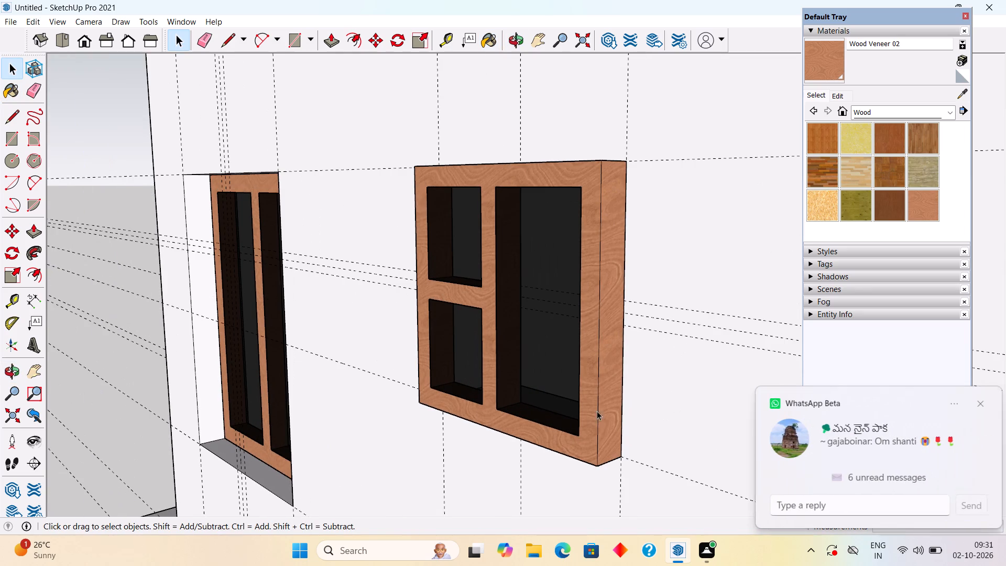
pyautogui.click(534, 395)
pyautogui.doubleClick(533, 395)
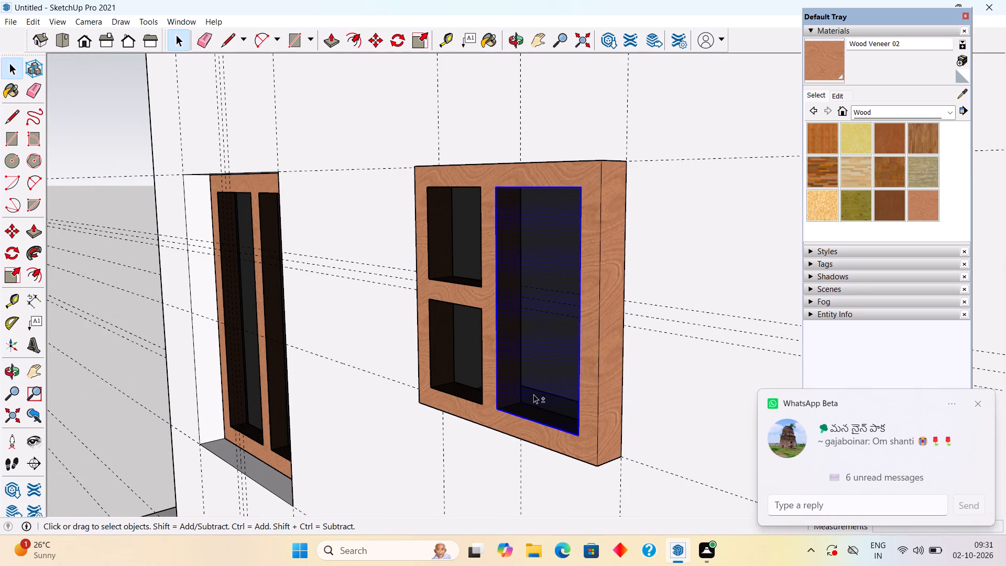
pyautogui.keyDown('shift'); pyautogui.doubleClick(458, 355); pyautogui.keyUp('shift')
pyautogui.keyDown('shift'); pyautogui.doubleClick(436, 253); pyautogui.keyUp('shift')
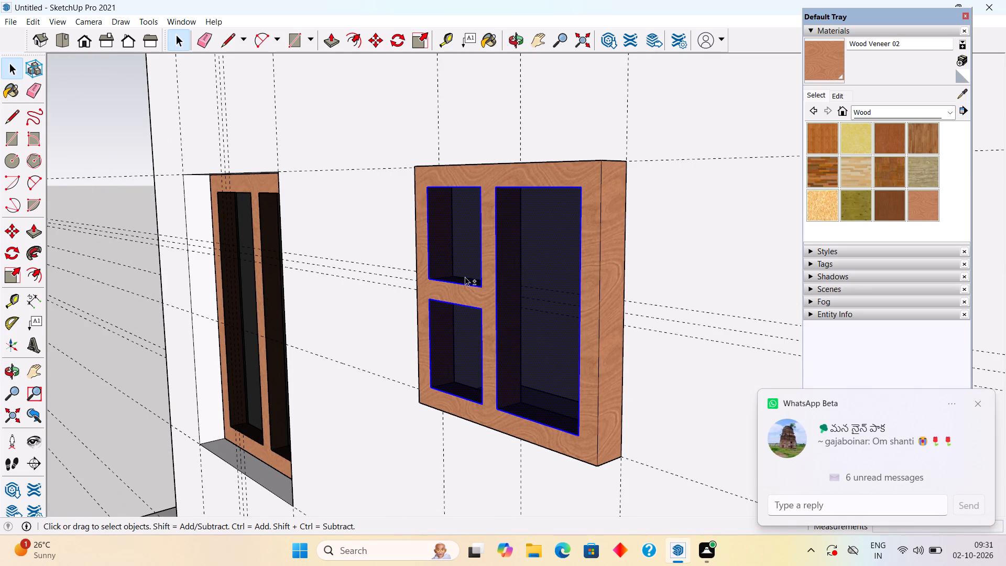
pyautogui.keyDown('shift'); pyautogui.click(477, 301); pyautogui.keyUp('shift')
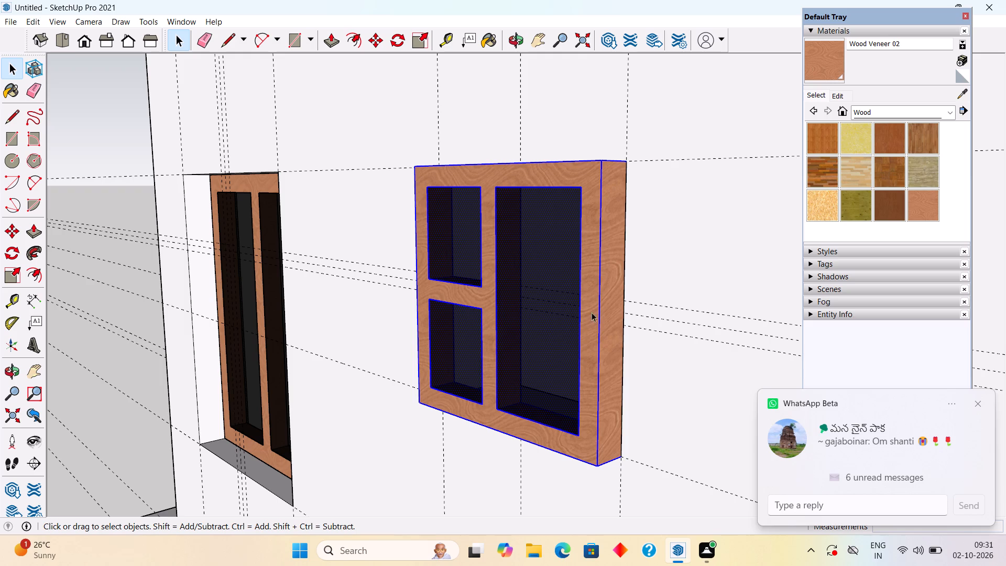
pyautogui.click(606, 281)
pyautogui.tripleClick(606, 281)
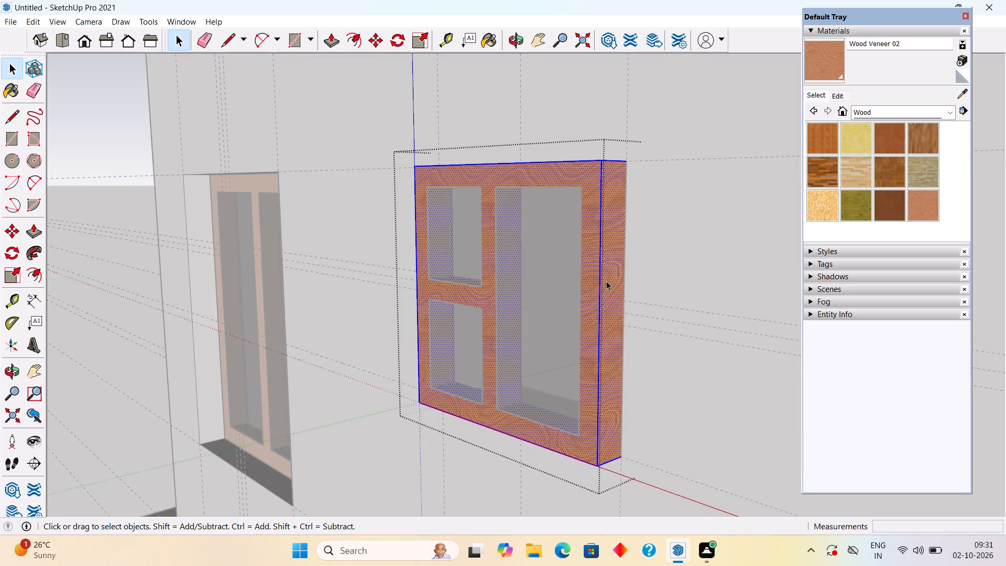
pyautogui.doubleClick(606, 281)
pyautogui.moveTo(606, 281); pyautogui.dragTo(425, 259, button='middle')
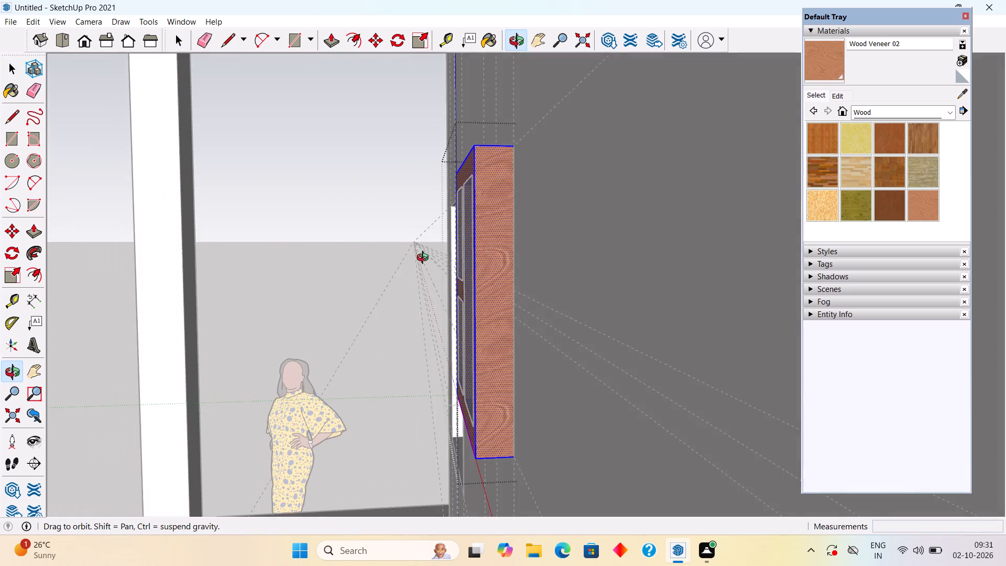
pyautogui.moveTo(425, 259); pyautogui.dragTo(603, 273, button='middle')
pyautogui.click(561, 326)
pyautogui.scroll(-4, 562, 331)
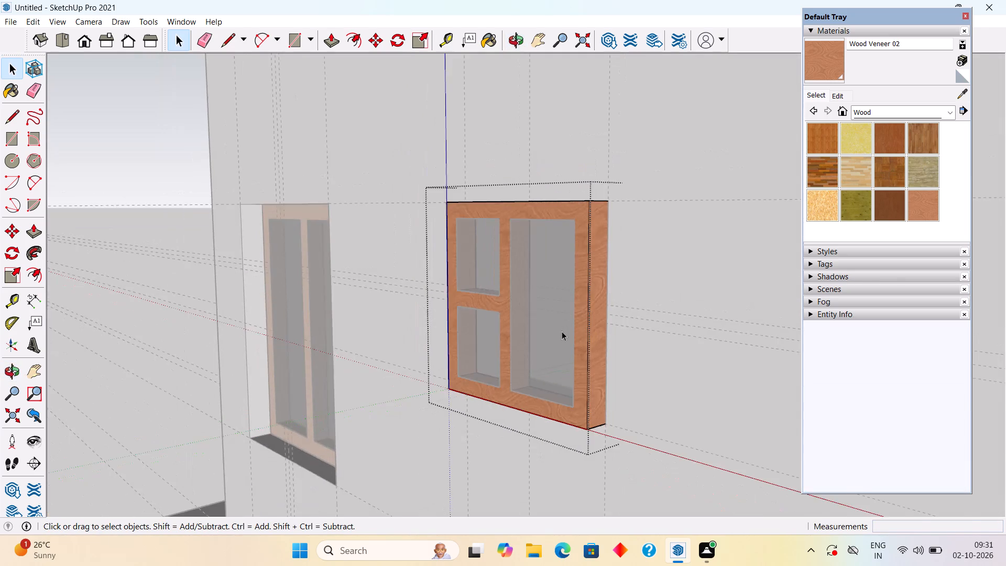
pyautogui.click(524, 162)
# Select the smaller window's frame together with its three glass panes and make them one group.
pyautogui.moveTo(617, 392); pyautogui.dragTo(620, 367, button='middle')
pyautogui.click(596, 361)
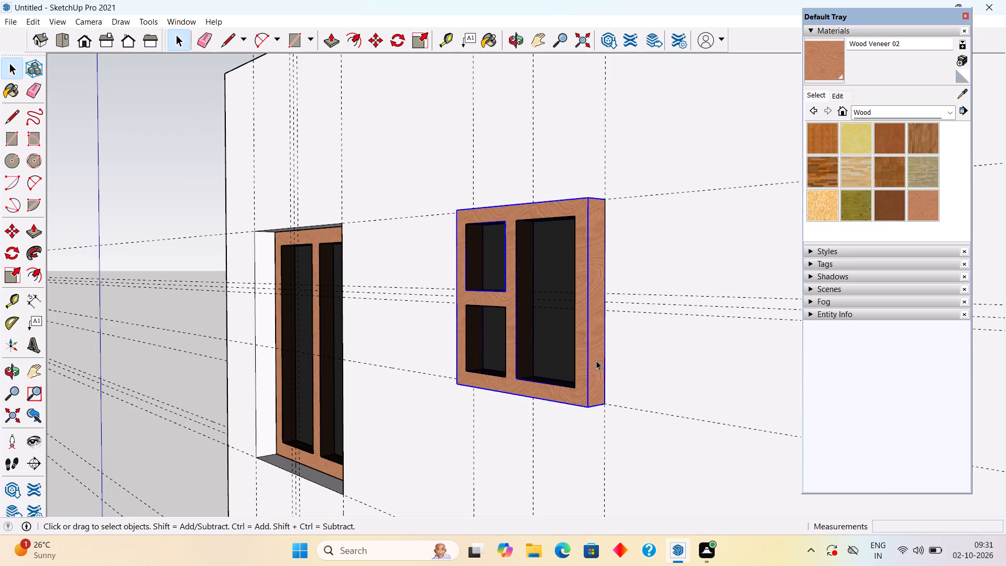
pyautogui.keyDown('shift'); pyautogui.click(528, 345); pyautogui.keyUp('shift')
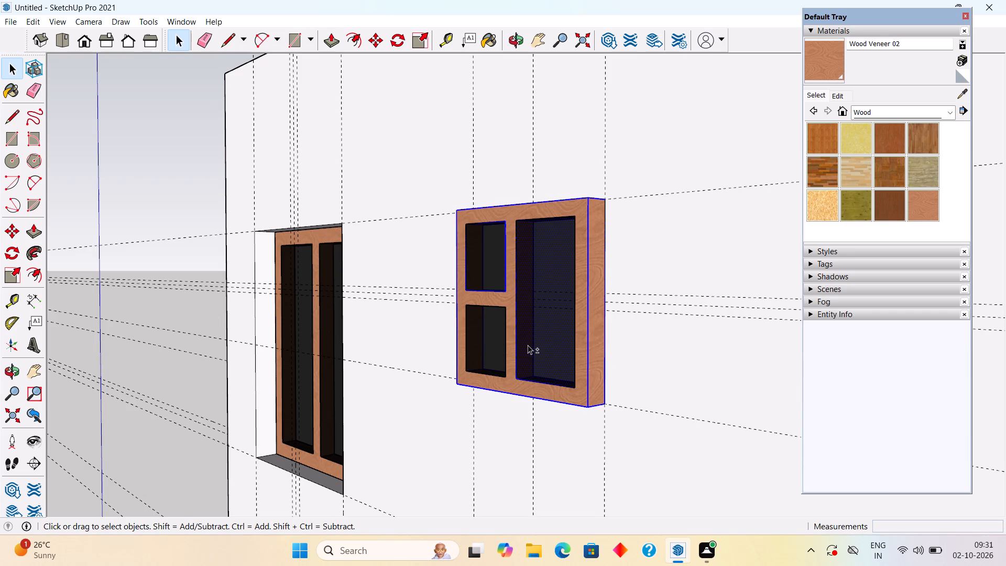
pyautogui.keyDown('shift'); pyautogui.doubleClick(528, 345); pyautogui.keyUp('shift')
pyautogui.keyDown('shift'); pyautogui.doubleClick(491, 349); pyautogui.keyUp('shift')
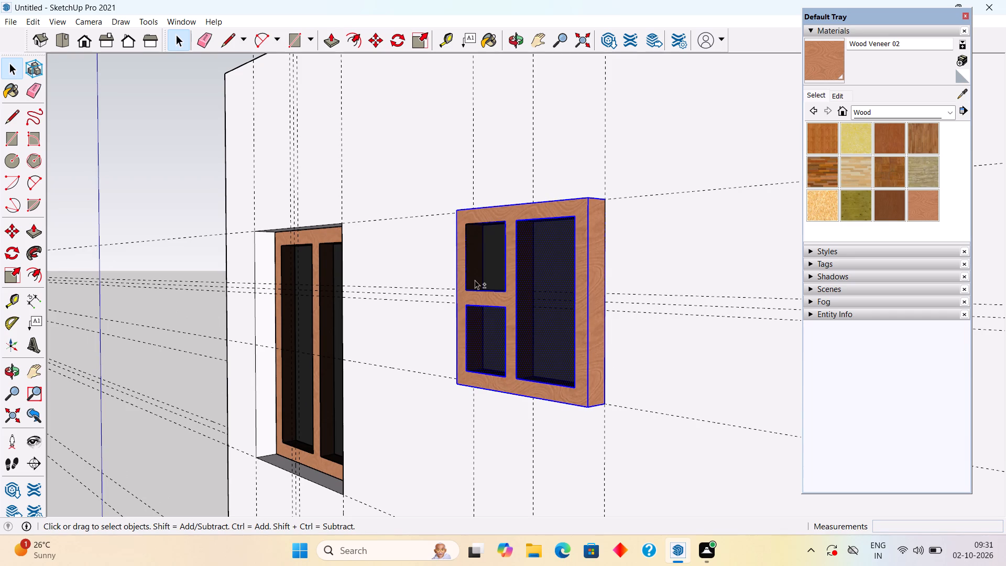
pyautogui.keyDown('shift'); pyautogui.doubleClick(475, 280); pyautogui.keyUp('shift')
pyautogui.keyDown('shift'); pyautogui.rightClick(475, 280); pyautogui.keyUp('shift')
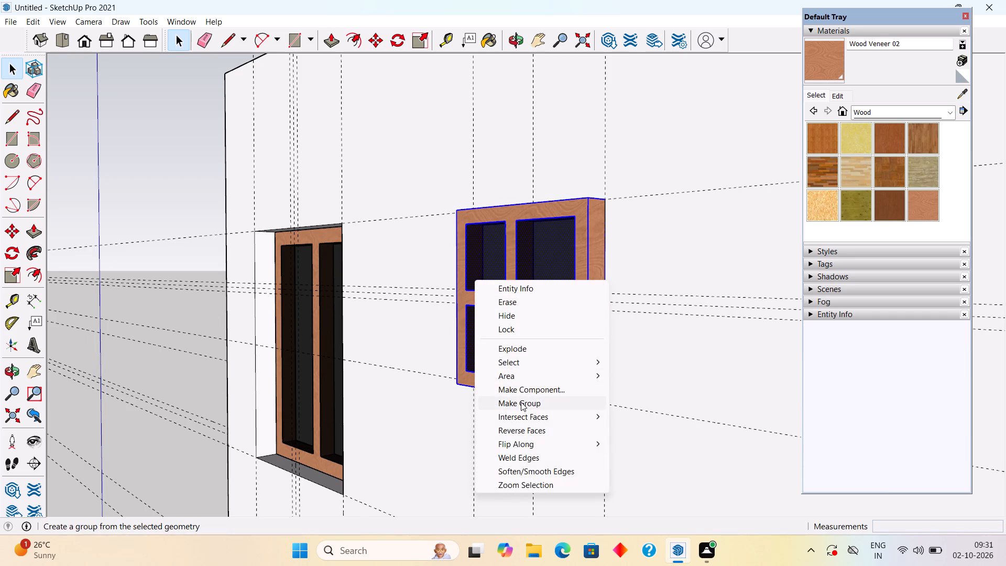
pyautogui.click(521, 402)
# Move the smaller window group by its lower outer corner about 7 1/2" back into the wall opening, recessing it.
pyautogui.scroll(4, 559, 358)
pyautogui.scroll(3, 646, 407)
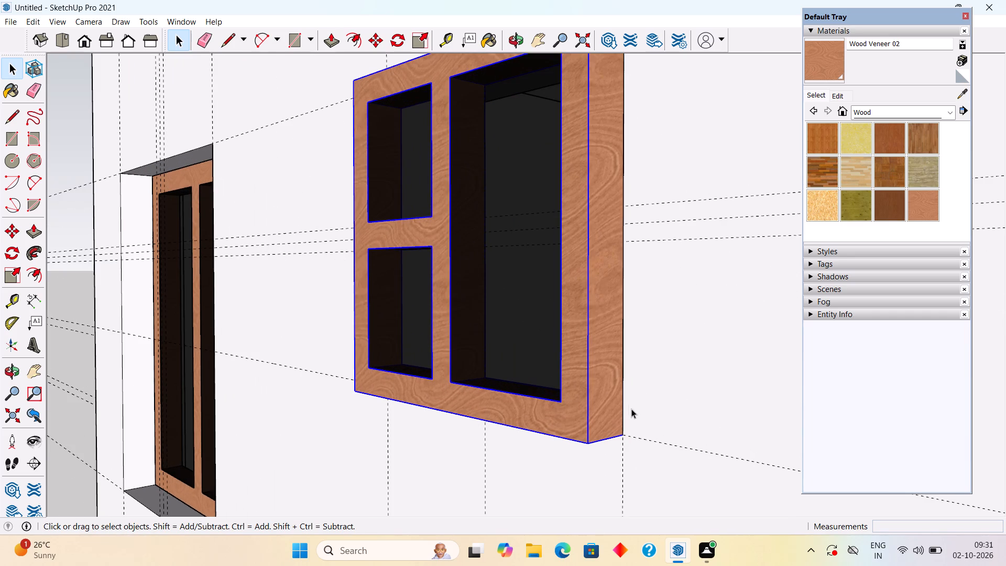
pyautogui.press('m')
pyautogui.moveTo(594, 440); pyautogui.dragTo(773, 356, button='middle')
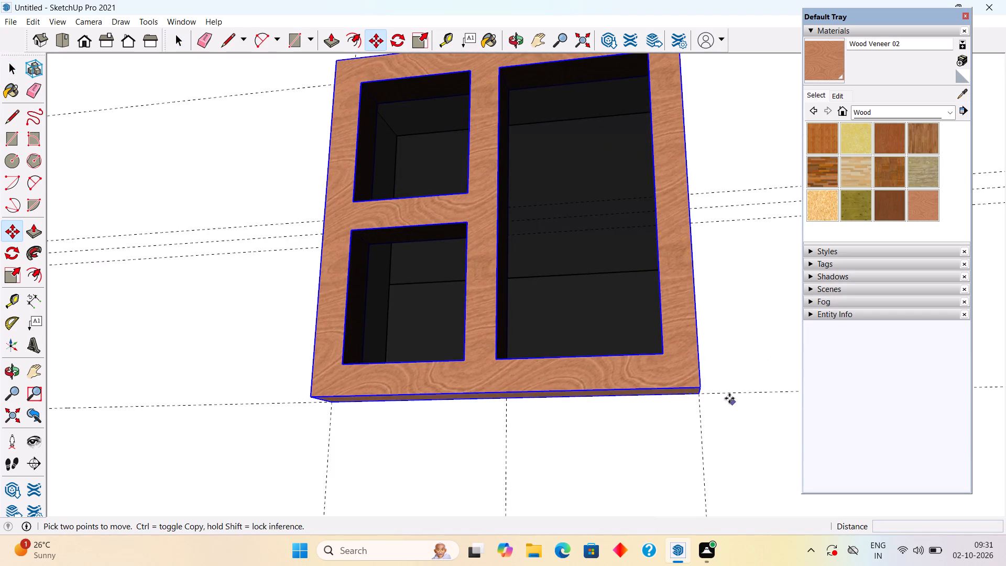
pyautogui.scroll(4, 731, 402)
pyautogui.moveTo(659, 365); pyautogui.dragTo(677, 480, button='middle')
pyautogui.scroll(2, 678, 419)
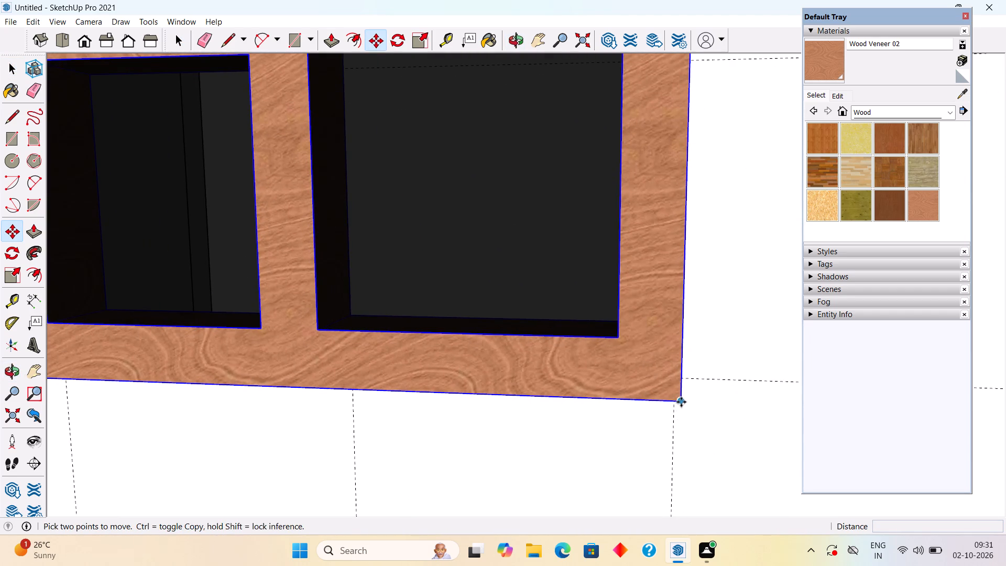
pyautogui.click(682, 402)
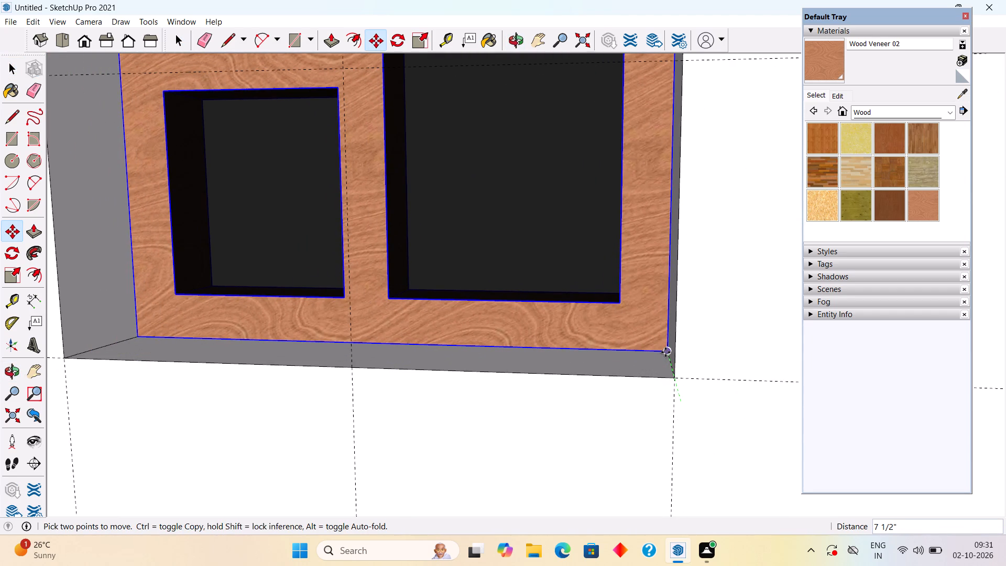
pyautogui.click(665, 352)
pyautogui.scroll(-8, 665, 352)
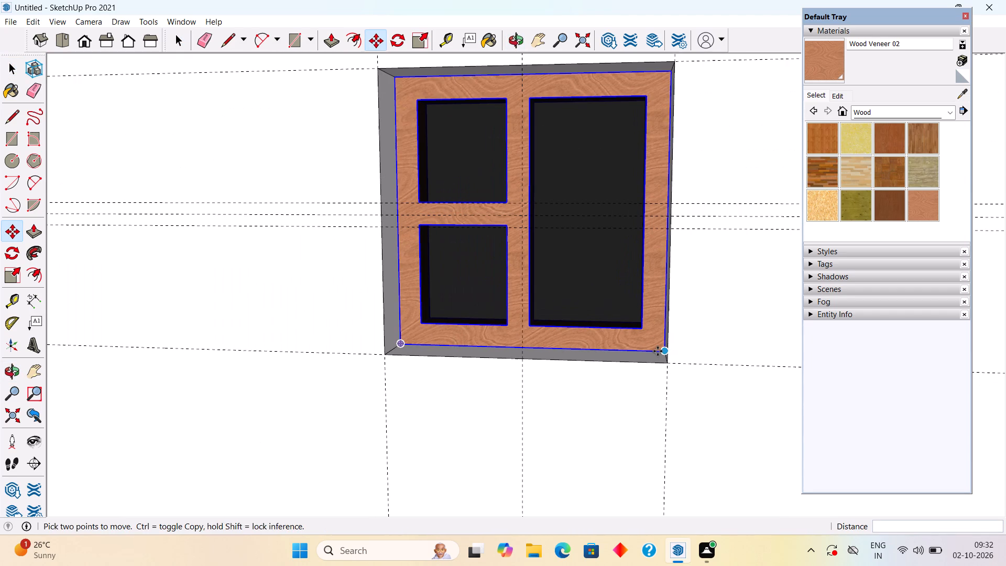
pyautogui.press('space')
# Clear the selection and examine how both windows sit in the wall from several angles.
pyautogui.moveTo(456, 300); pyautogui.dragTo(501, 354, button='middle')
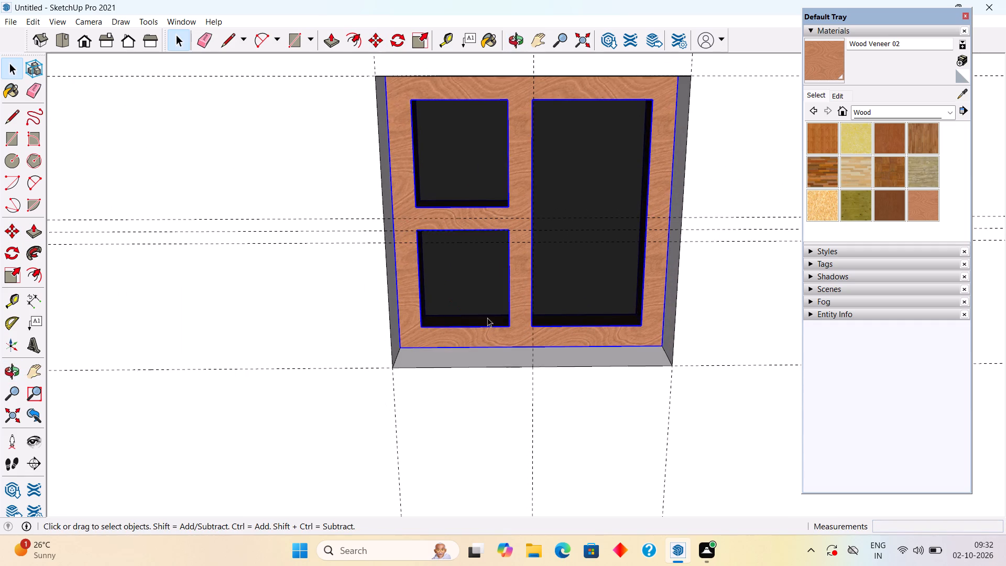
pyautogui.scroll(-12, 468, 299)
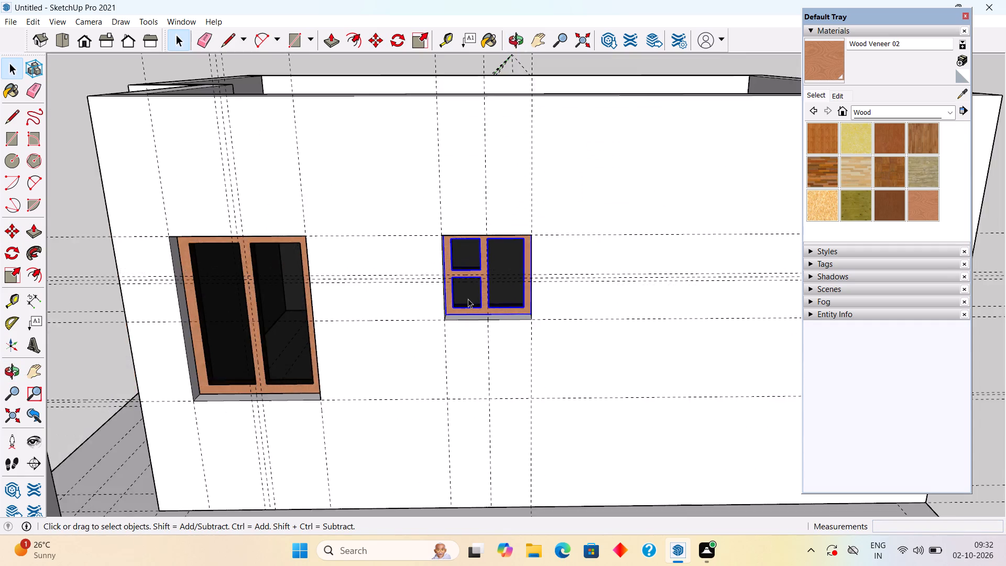
pyautogui.scroll(-4, 468, 299)
pyautogui.click(363, 83)
pyautogui.moveTo(476, 347); pyautogui.dragTo(478, 261, button='middle')
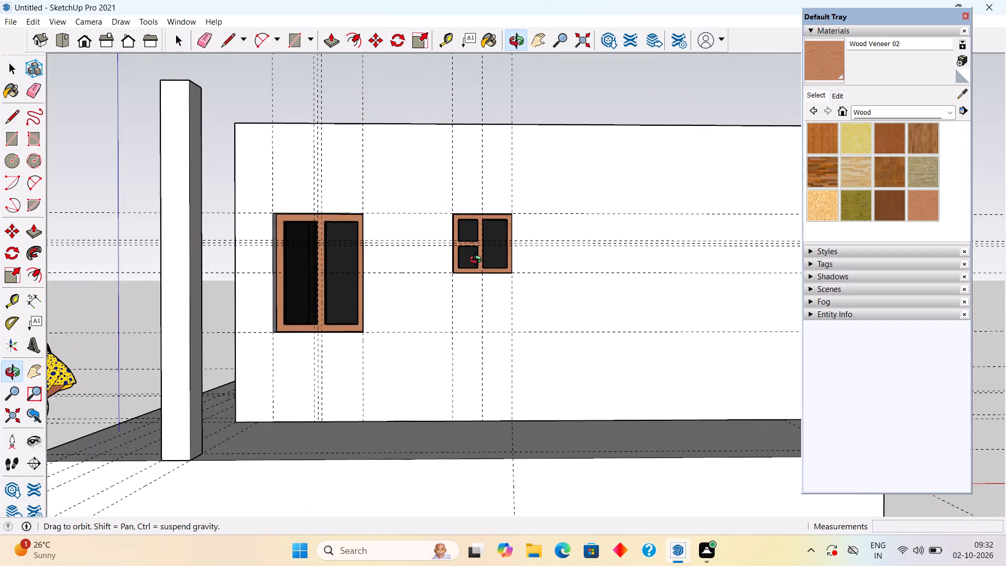
pyautogui.moveTo(478, 261); pyautogui.dragTo(483, 294, button='middle')
pyautogui.scroll(-2, 483, 294)
pyautogui.moveTo(482, 295); pyautogui.dragTo(531, 282, button='middle')
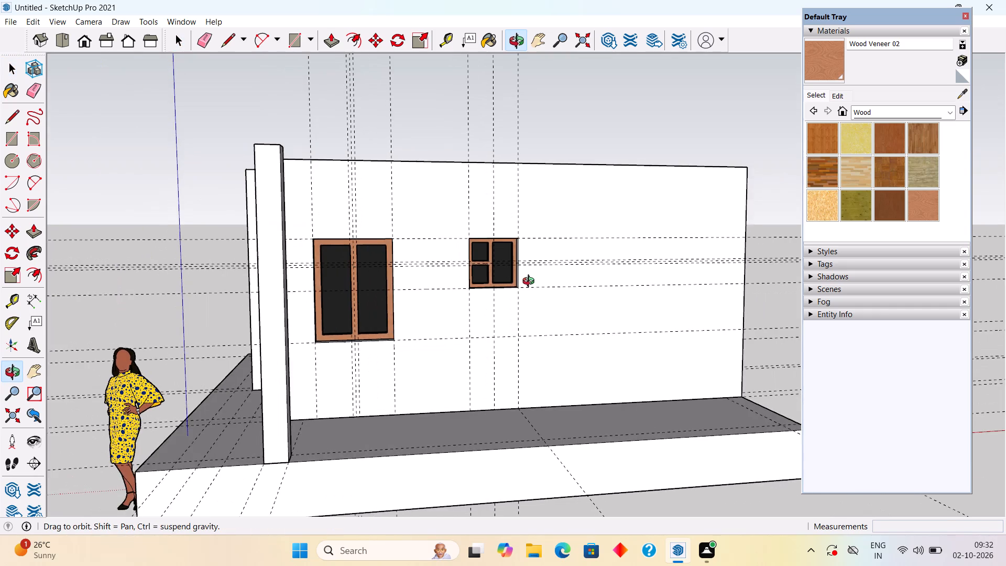
pyautogui.moveTo(531, 282); pyautogui.dragTo(506, 308, button='middle')
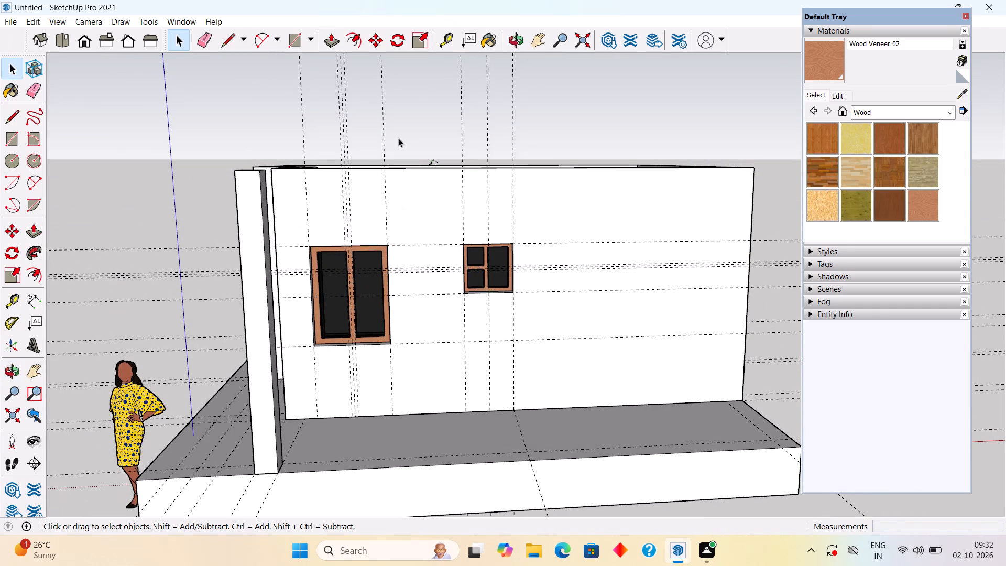
pyautogui.click(400, 134)
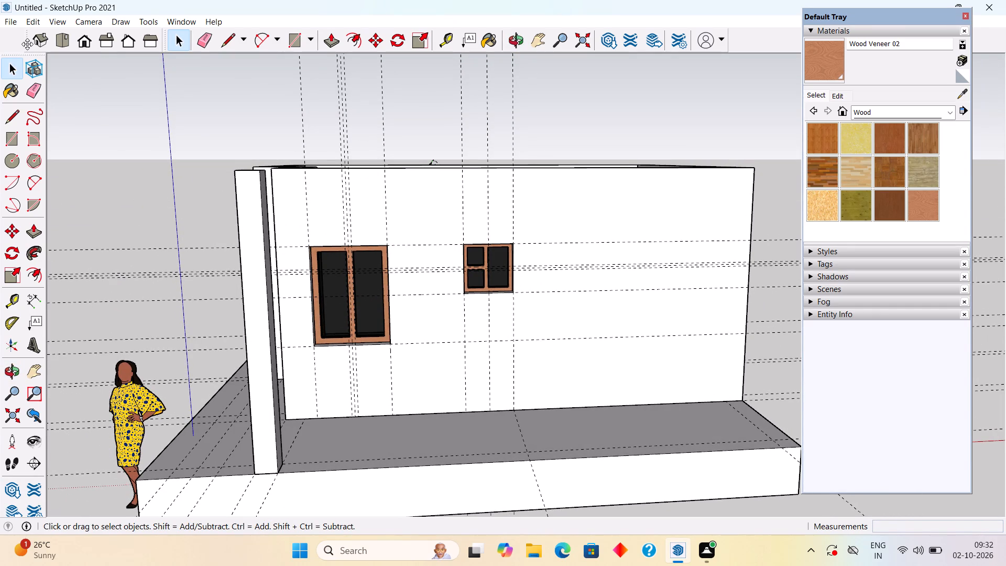
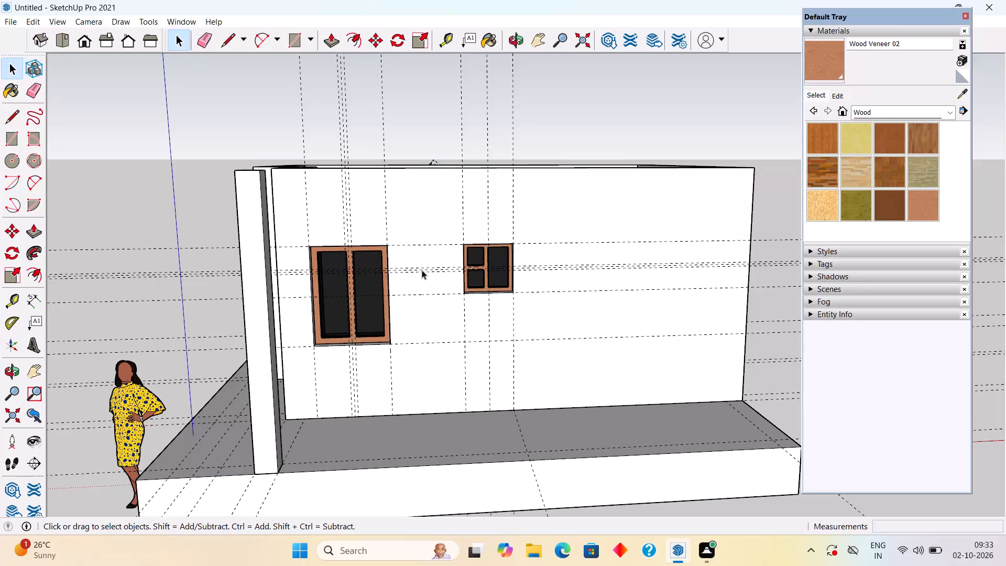
# Delete all the construction guides from the model.
pyautogui.scroll(-7, 422, 270)
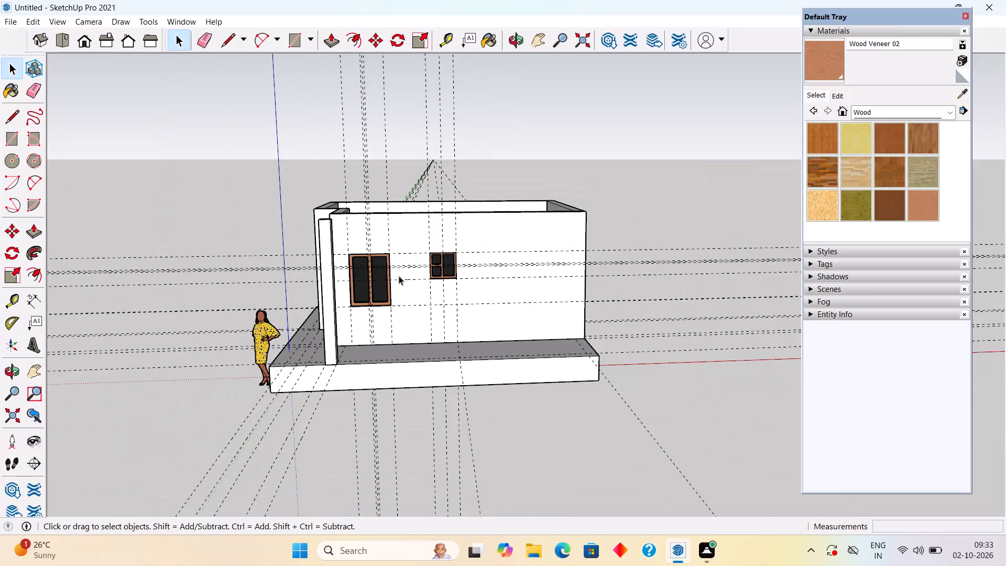
pyautogui.moveTo(384, 203); pyautogui.dragTo(504, 216, button='middle')
pyautogui.scroll(4, 468, 245)
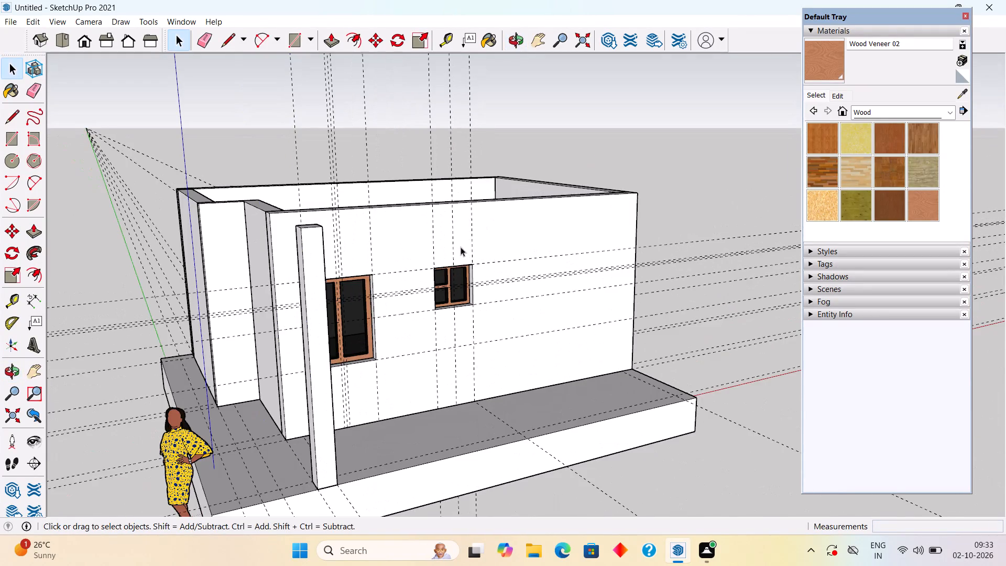
pyautogui.scroll(1, 376, 244)
pyautogui.moveTo(369, 241); pyautogui.dragTo(252, 254, button='middle')
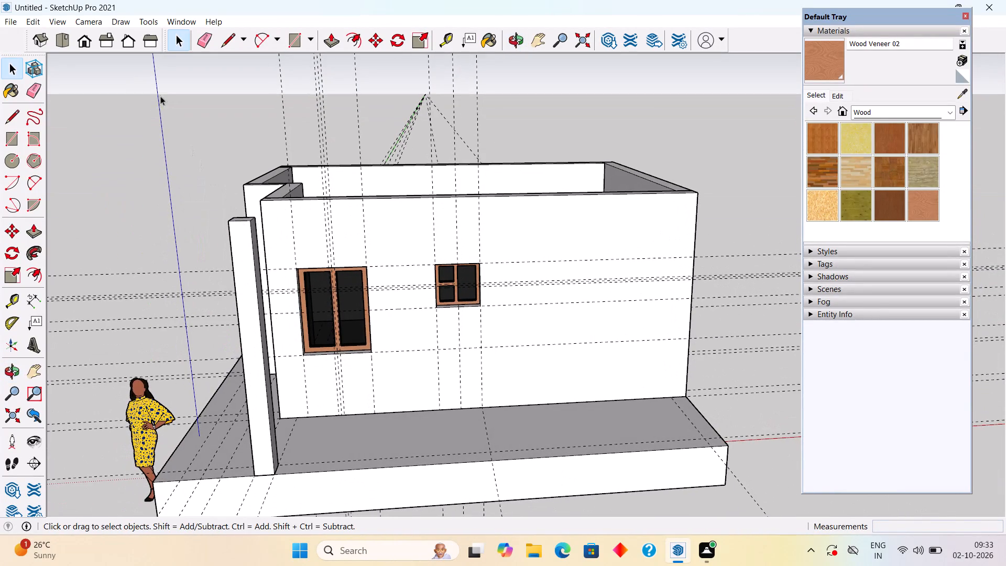
pyautogui.click(36, 17)
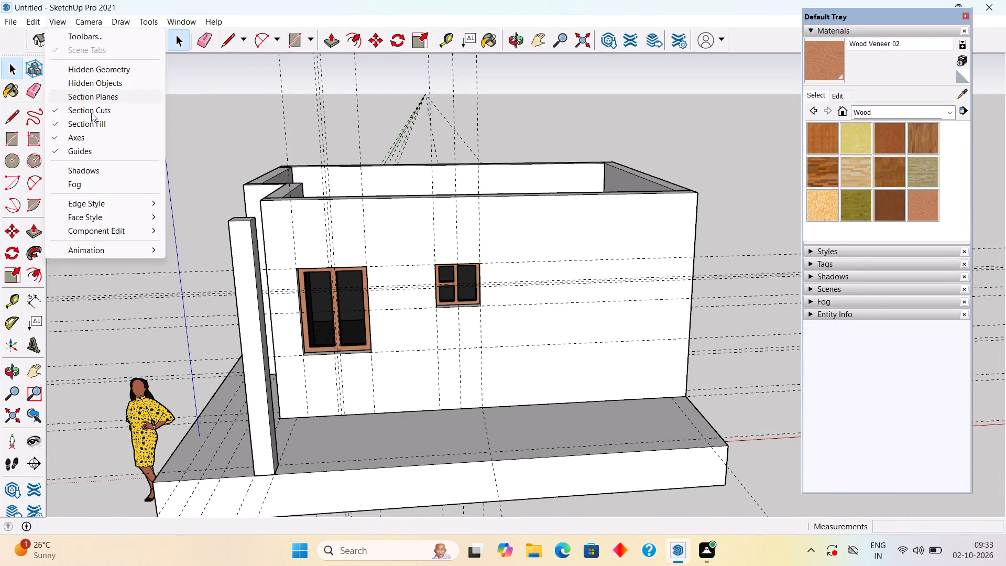
pyautogui.click(29, 19)
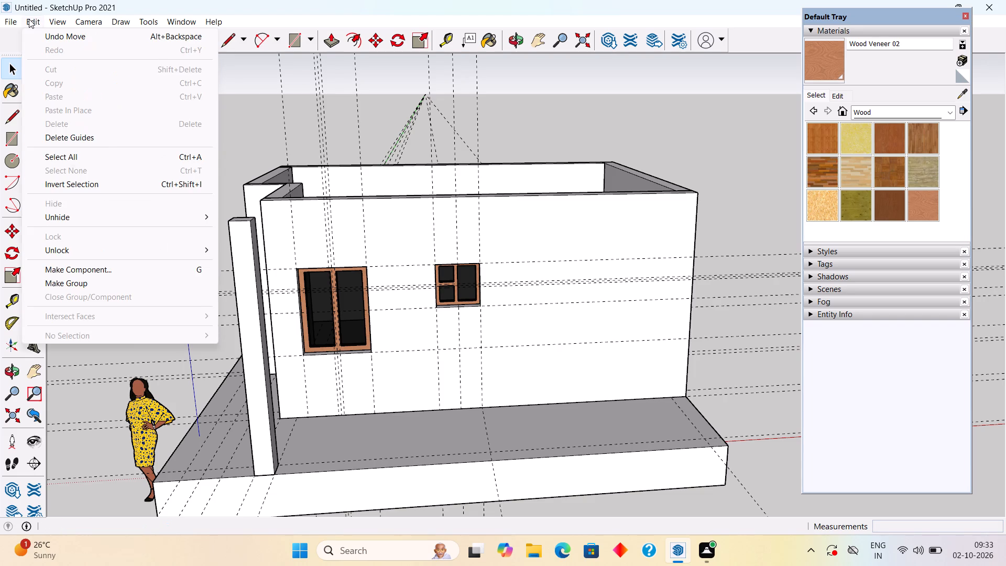
pyautogui.click(32, 17)
pyautogui.click(57, 139)
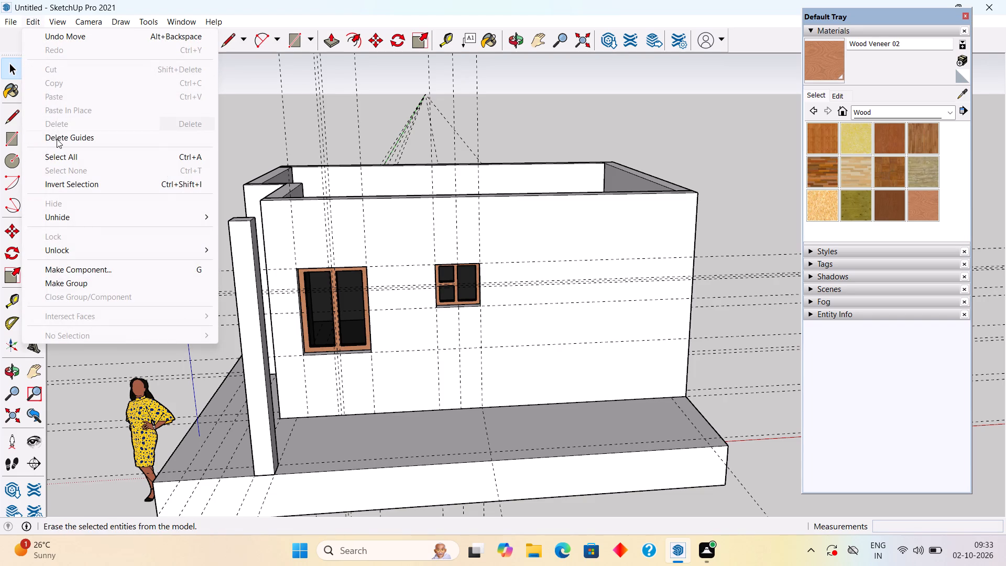
# Examine the room's window wall, column, slab and open wall tops from the front and from above.
pyautogui.moveTo(258, 215); pyautogui.dragTo(261, 137, button='middle')
pyautogui.scroll(-2, 261, 138)
pyautogui.moveTo(418, 288); pyautogui.dragTo(362, 249, button='middle')
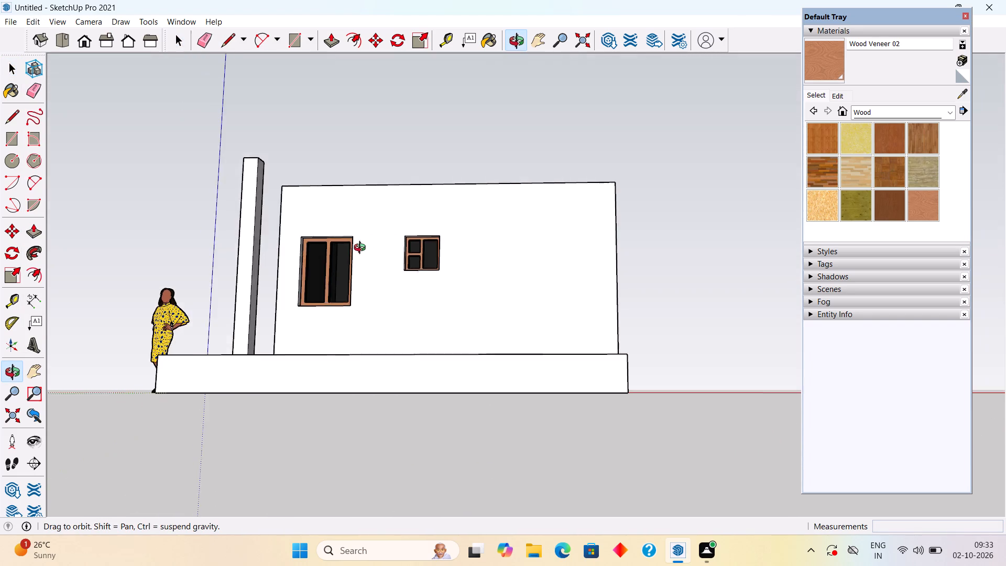
pyautogui.moveTo(362, 249); pyautogui.dragTo(360, 325, button='middle')
pyautogui.scroll(1, 360, 325)
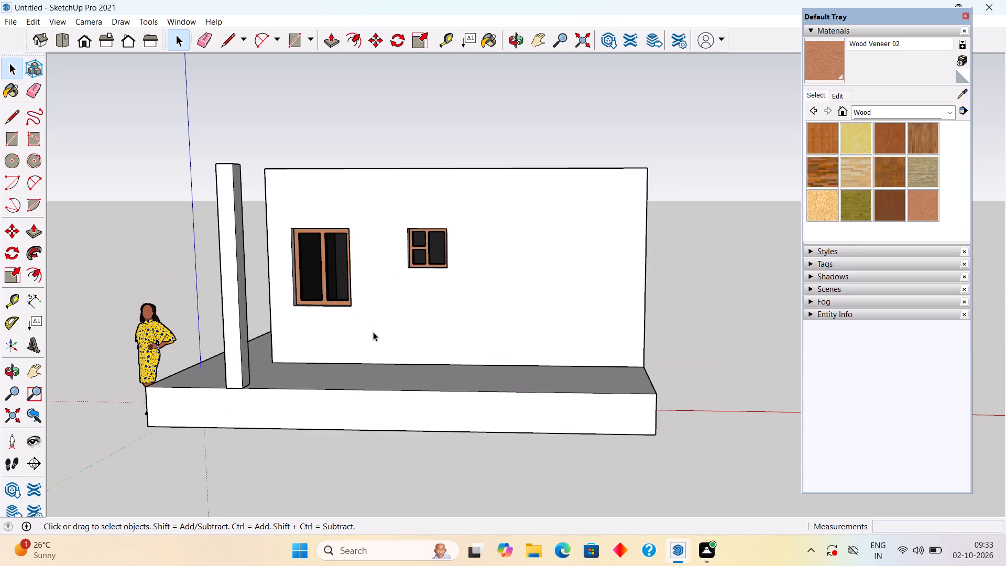
pyautogui.moveTo(388, 301); pyautogui.dragTo(458, 314, button='middle')
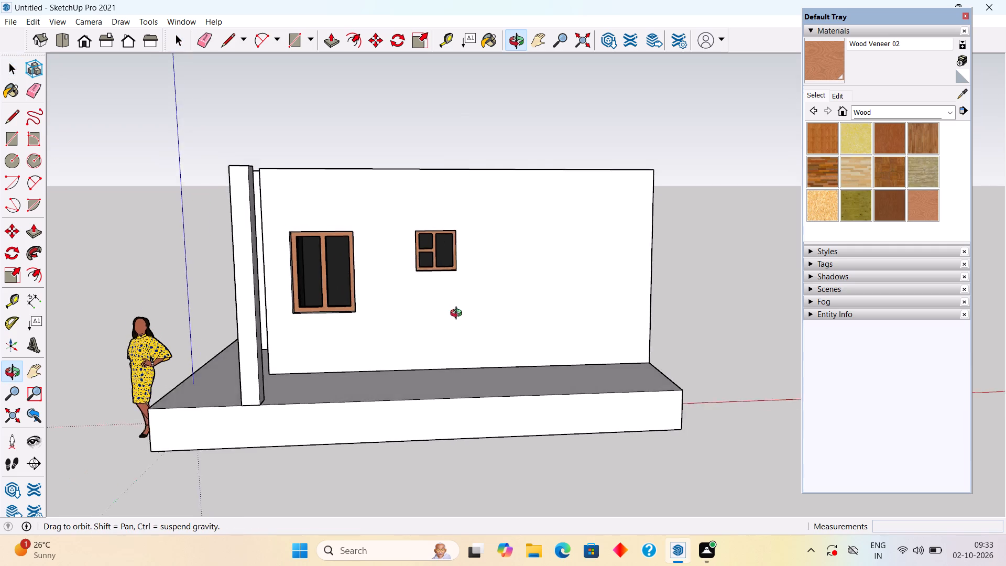
pyautogui.moveTo(458, 314); pyautogui.dragTo(477, 320, button='middle')
pyautogui.scroll(-3, 410, 324)
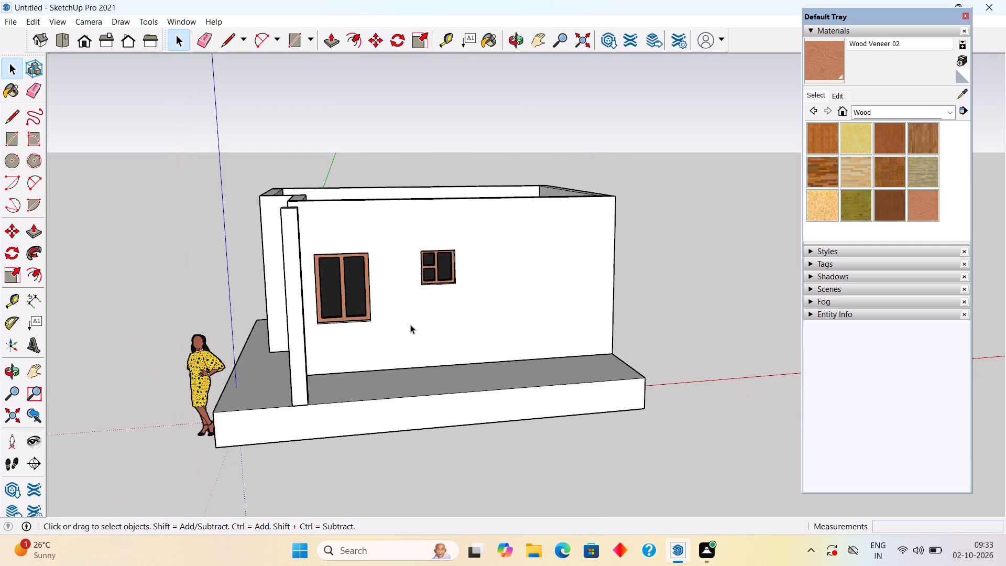
pyautogui.scroll(-2, 406, 319)
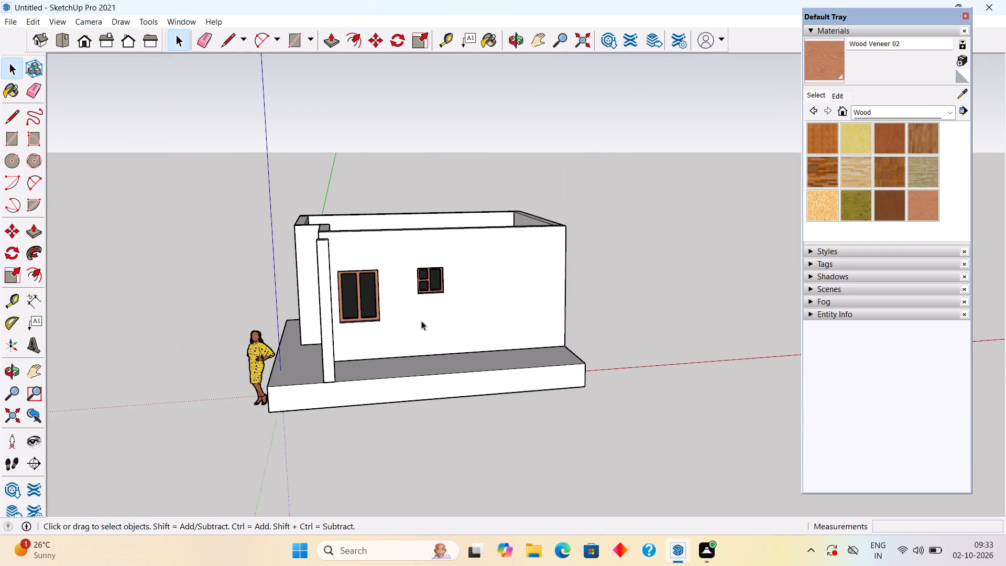
pyautogui.scroll(-3, 423, 320)
pyautogui.moveTo(330, 271); pyautogui.dragTo(345, 286, button='middle')
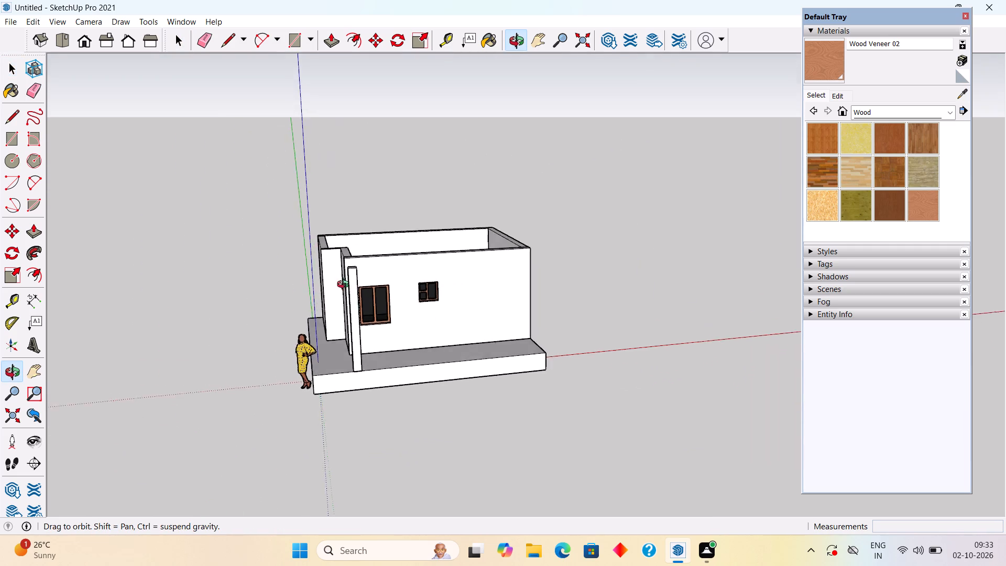
pyautogui.moveTo(345, 286); pyautogui.dragTo(313, 390, button='middle')
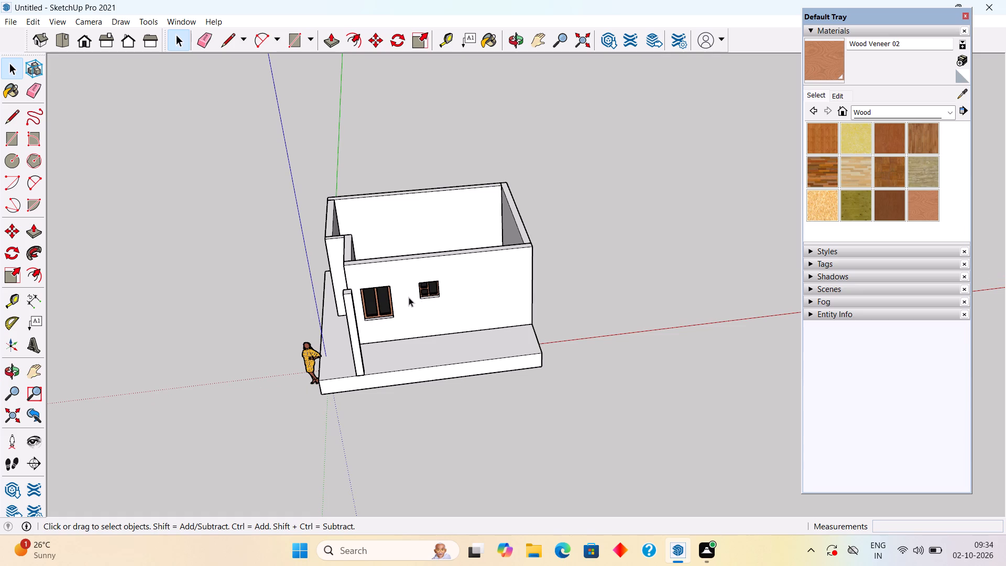
pyautogui.moveTo(411, 292); pyautogui.dragTo(466, 300, button='middle')
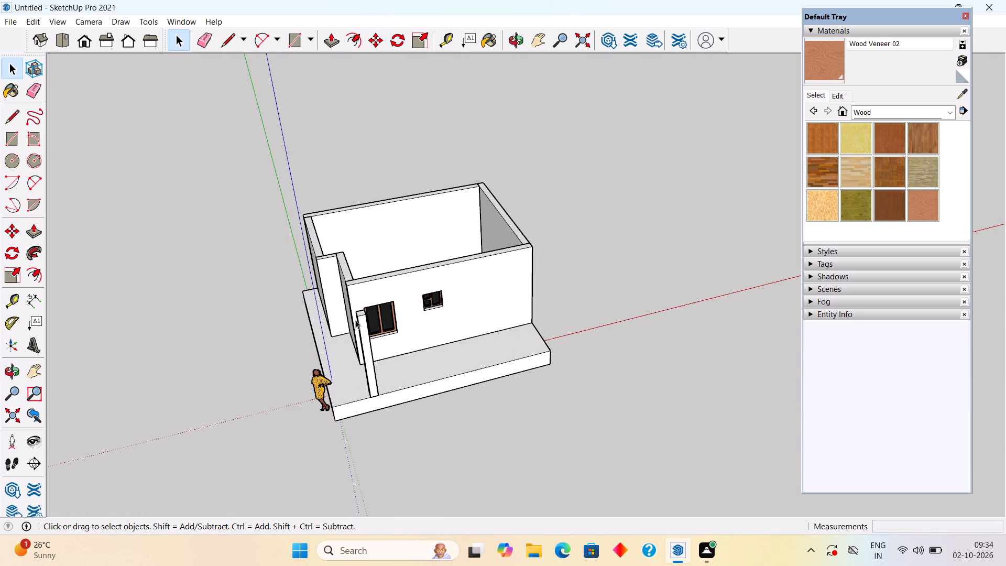
pyautogui.moveTo(356, 319); pyautogui.dragTo(423, 288, button='middle')
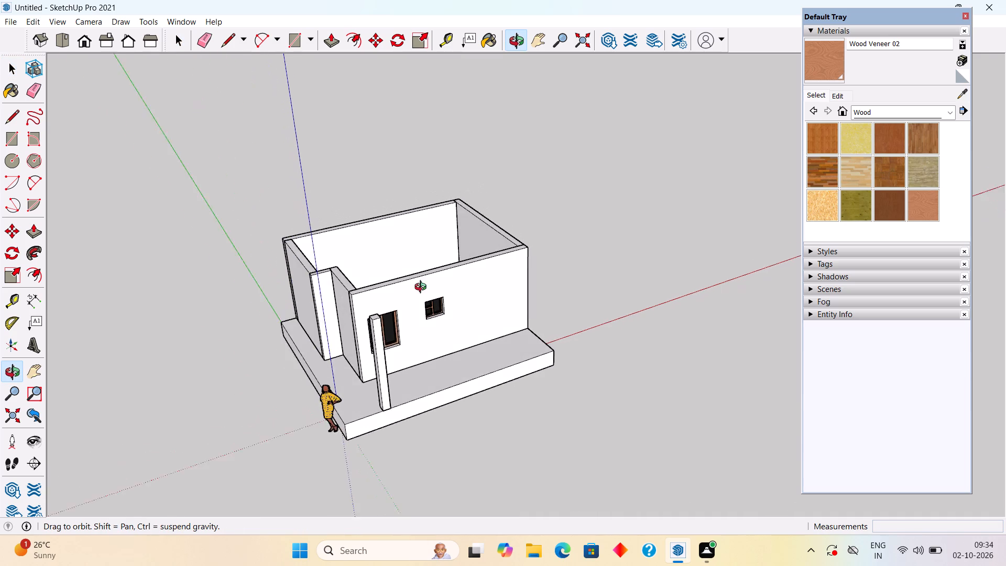
pyautogui.moveTo(423, 288); pyautogui.dragTo(426, 288, button='middle')
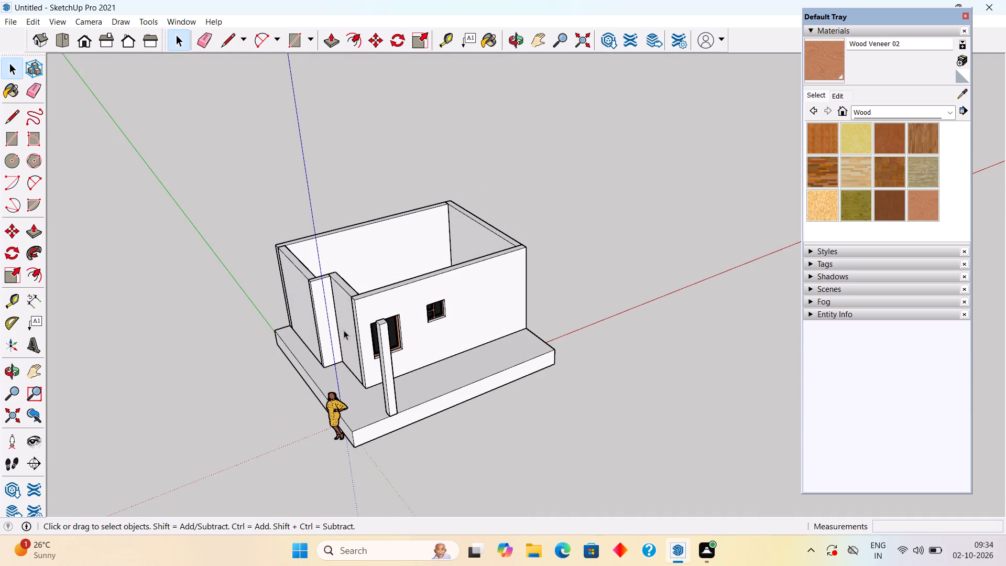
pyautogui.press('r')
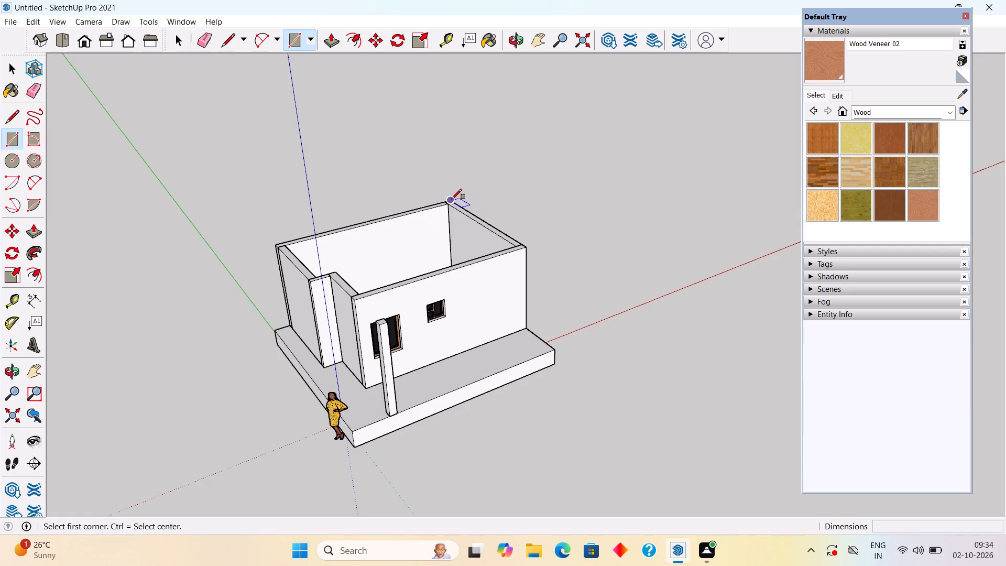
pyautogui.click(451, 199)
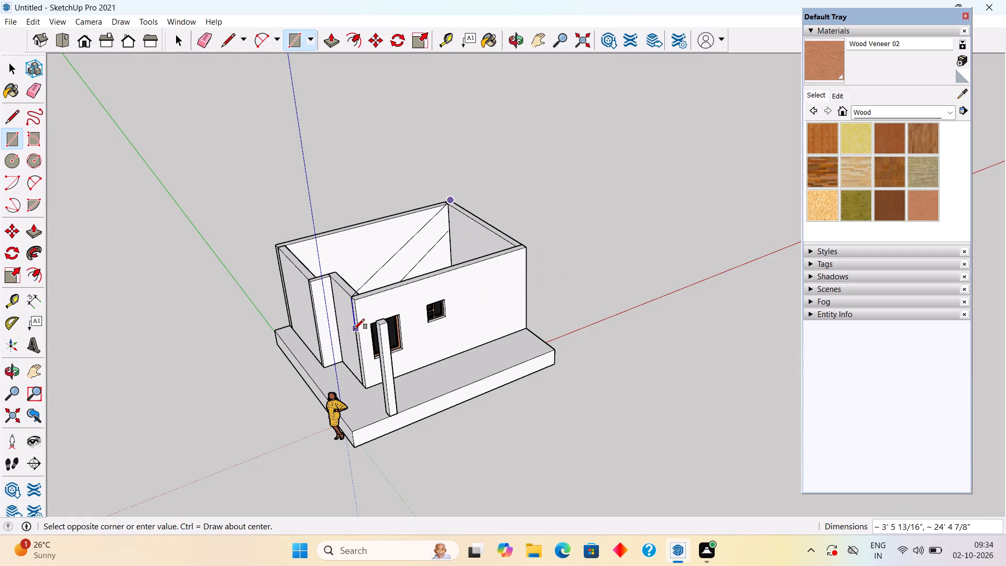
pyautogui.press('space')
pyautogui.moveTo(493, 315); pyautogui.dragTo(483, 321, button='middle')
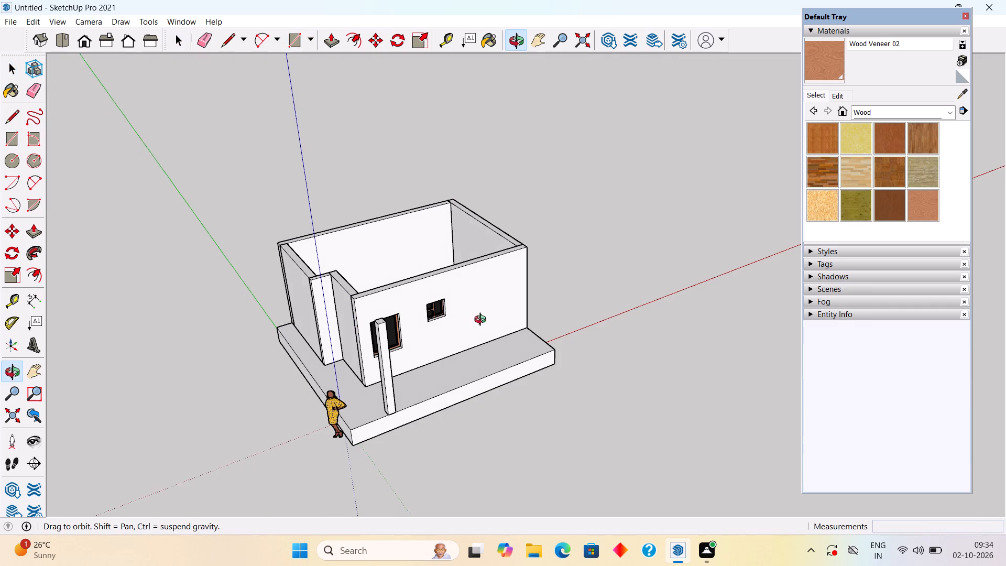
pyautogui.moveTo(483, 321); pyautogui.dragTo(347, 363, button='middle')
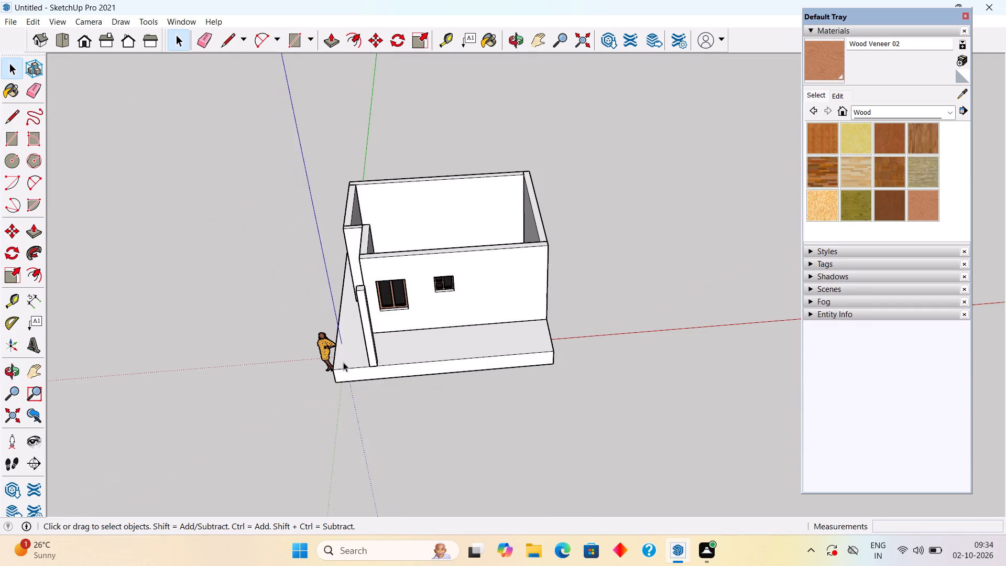
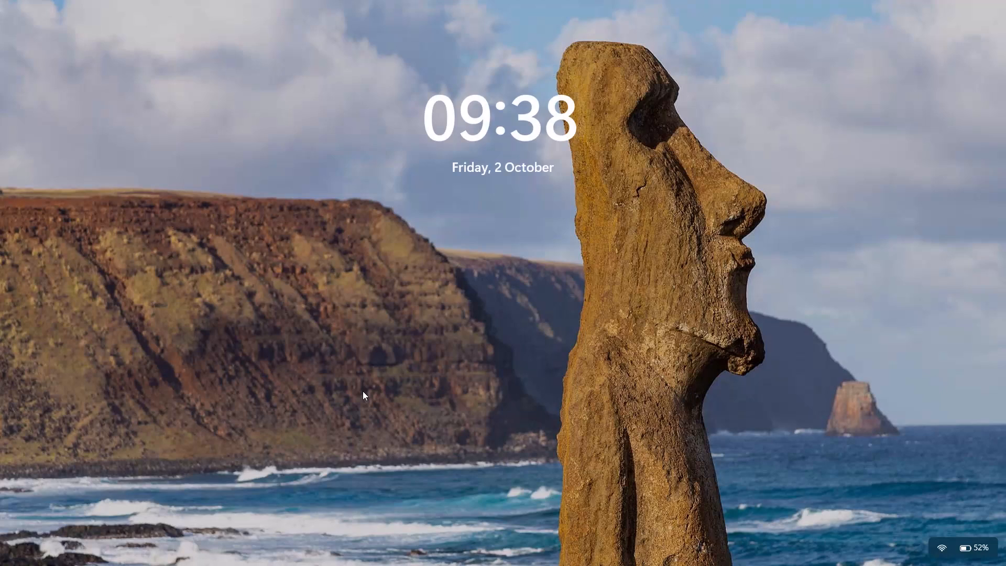
# Dismiss the lock screen and return to the room model in SketchUp.
pyautogui.doubleClick(363, 391)
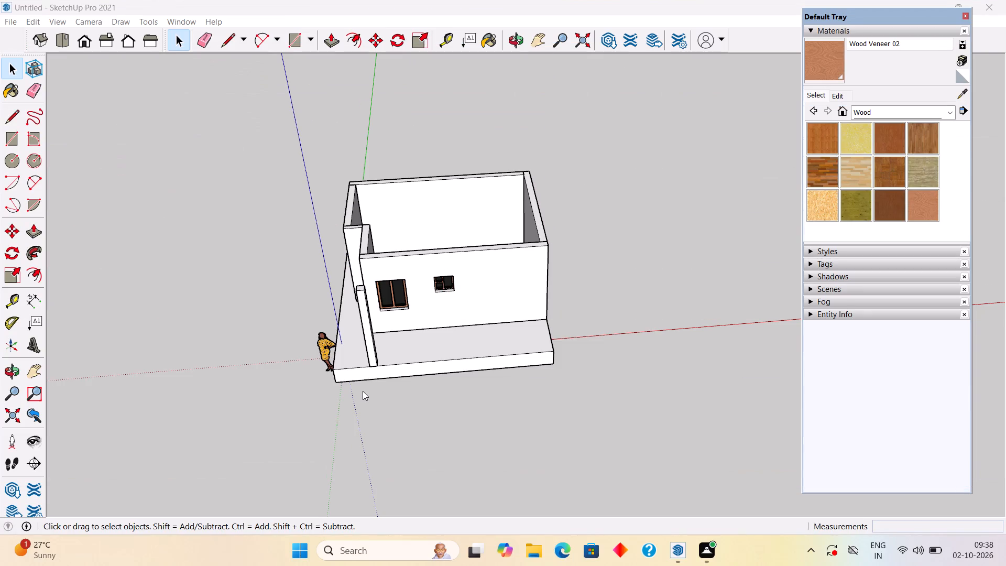
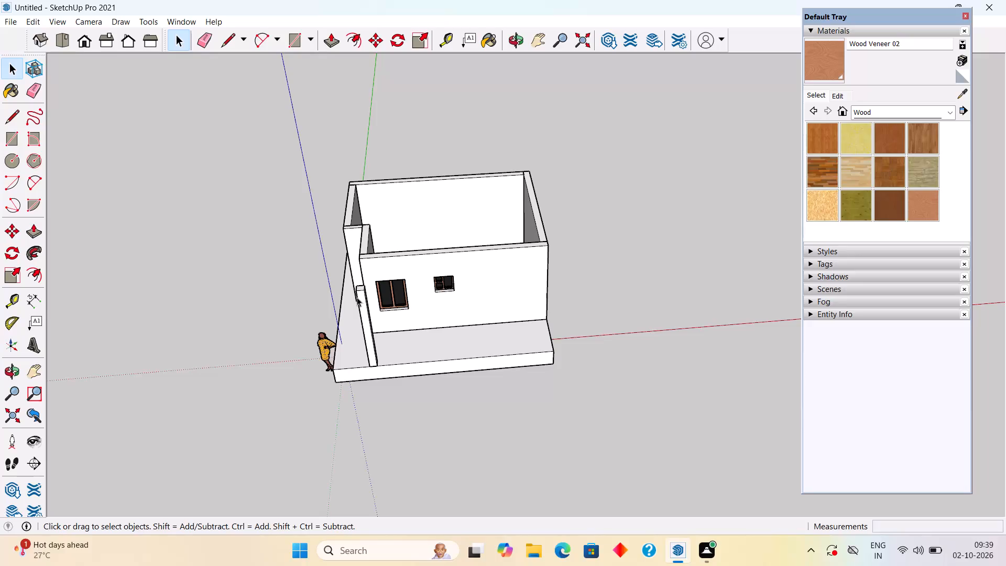
# Place a guide line parallel to the slab's side edge, through the base corner of the projecting wall.
pyautogui.moveTo(356, 300); pyautogui.dragTo(379, 290, button='middle')
pyautogui.moveTo(379, 290); pyautogui.dragTo(458, 258, button='middle')
pyautogui.scroll(1, 385, 335)
pyautogui.moveTo(375, 330); pyautogui.dragTo(332, 340, button='middle')
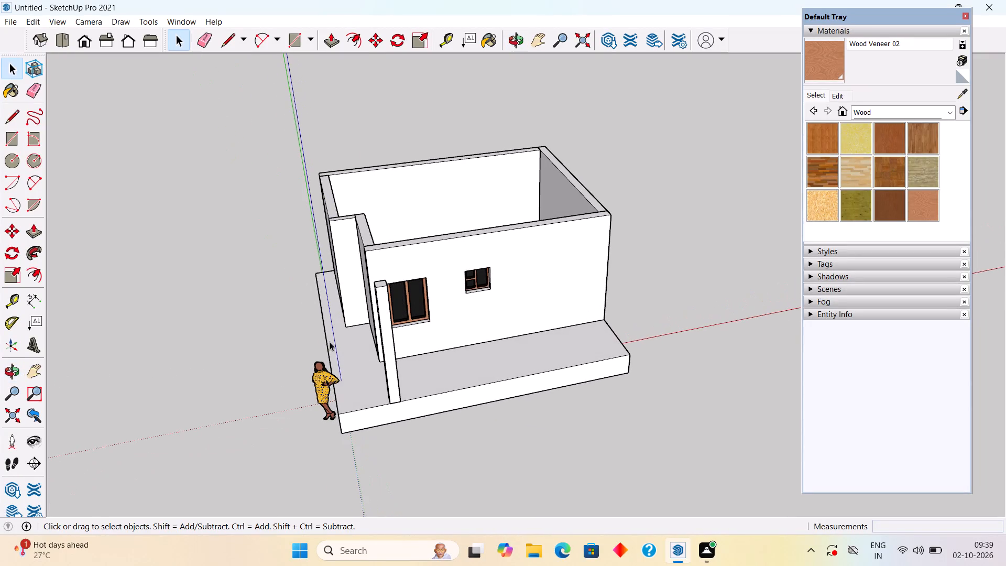
pyautogui.scroll(1, 432, 319)
pyautogui.moveTo(421, 325); pyautogui.dragTo(381, 347, button='middle')
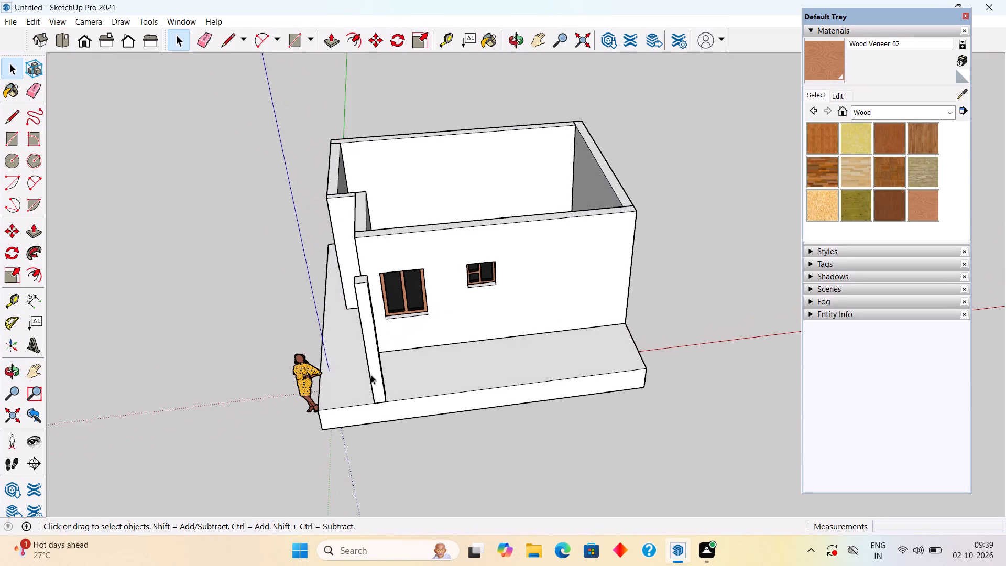
pyautogui.moveTo(371, 374); pyautogui.dragTo(376, 371, button='middle')
pyautogui.tripleClick(378, 386)
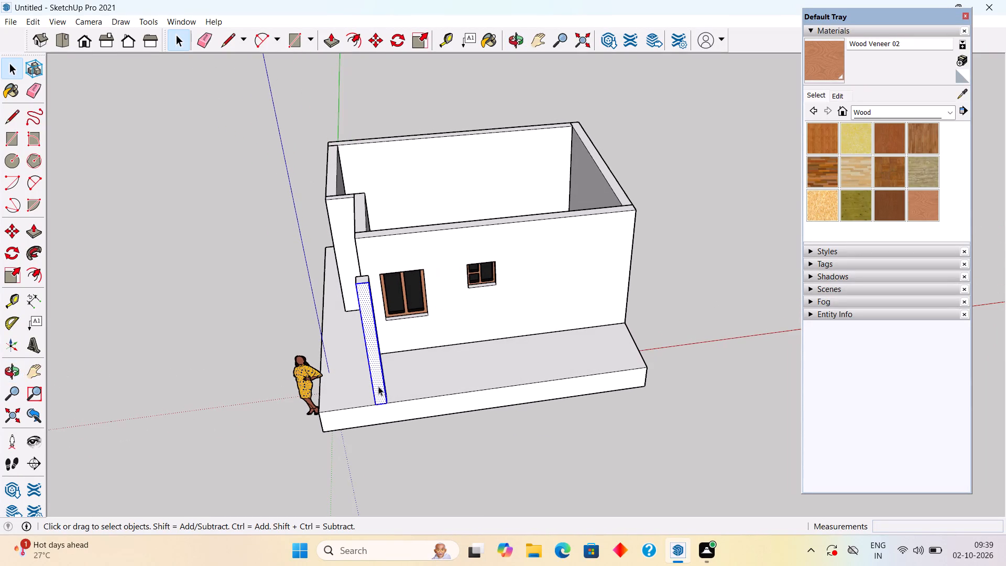
pyautogui.press('t')
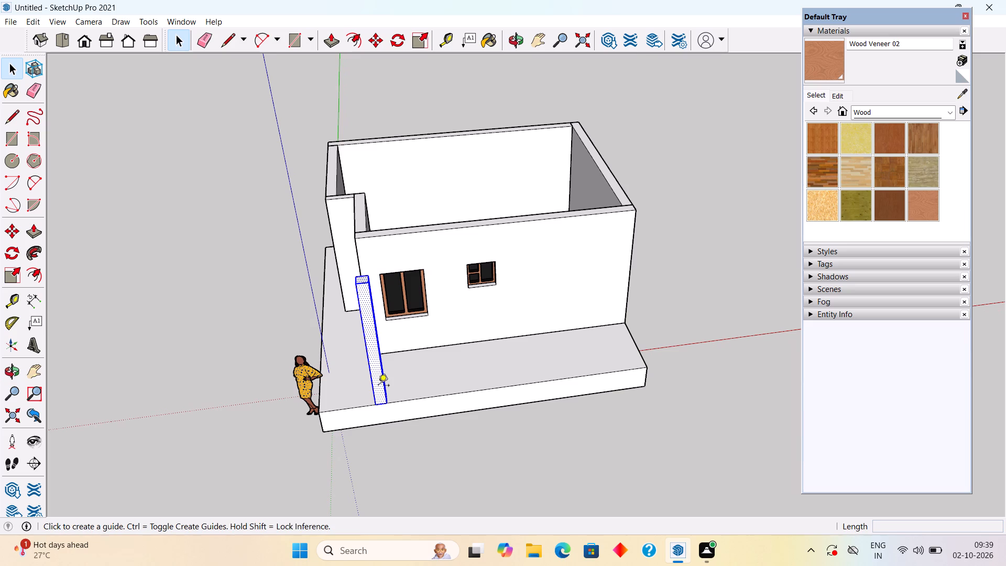
pyautogui.click(325, 306)
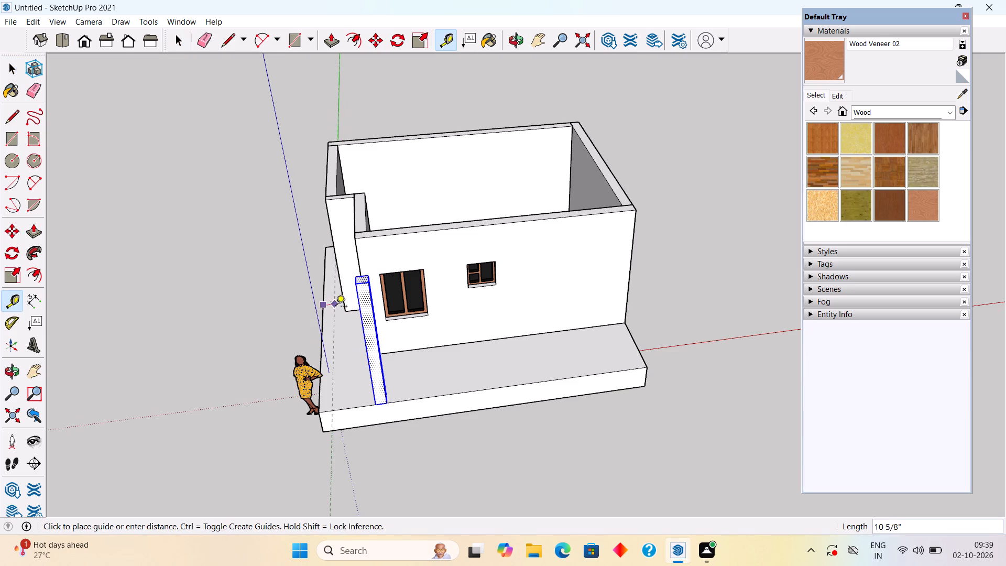
pyautogui.click(344, 313)
pyautogui.press('space')
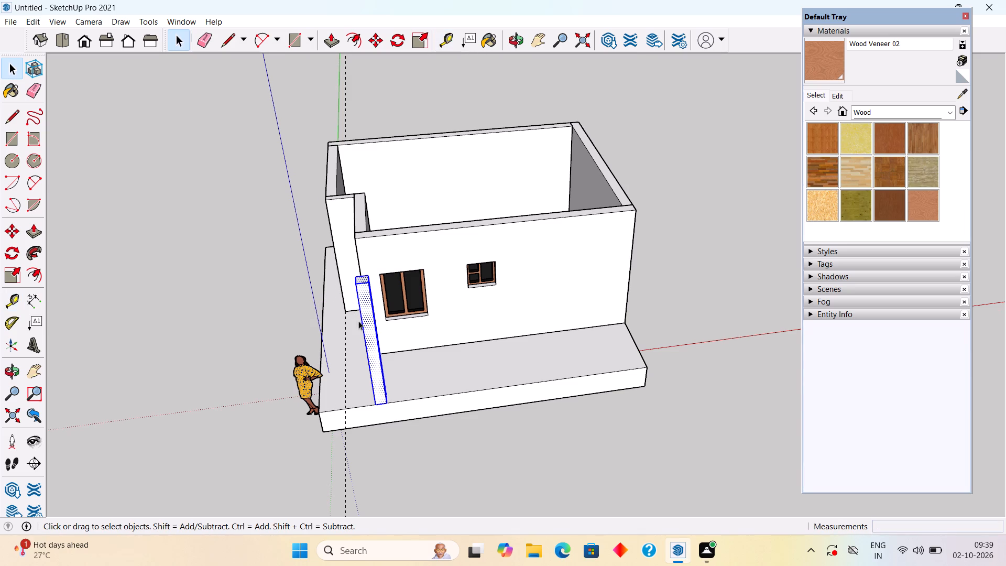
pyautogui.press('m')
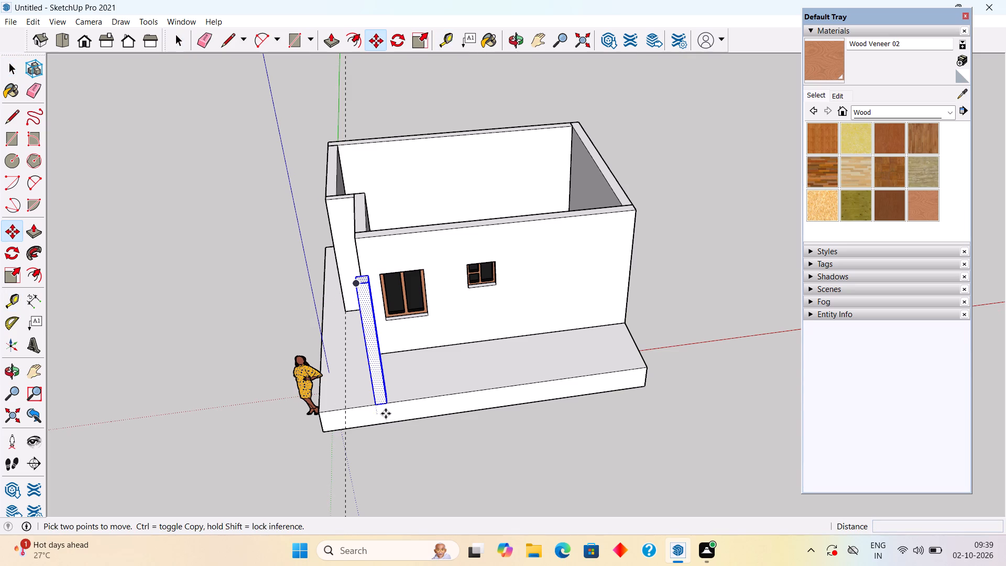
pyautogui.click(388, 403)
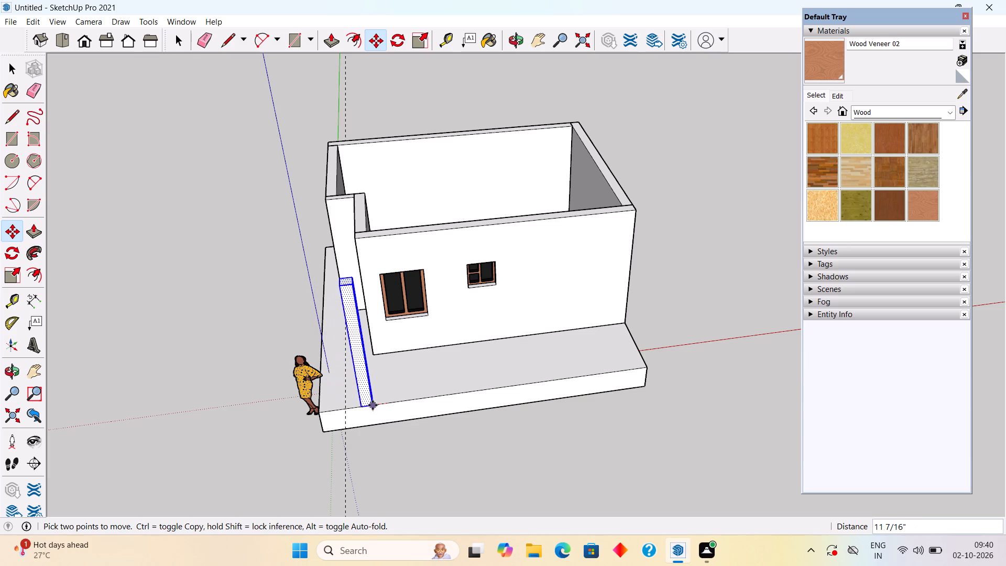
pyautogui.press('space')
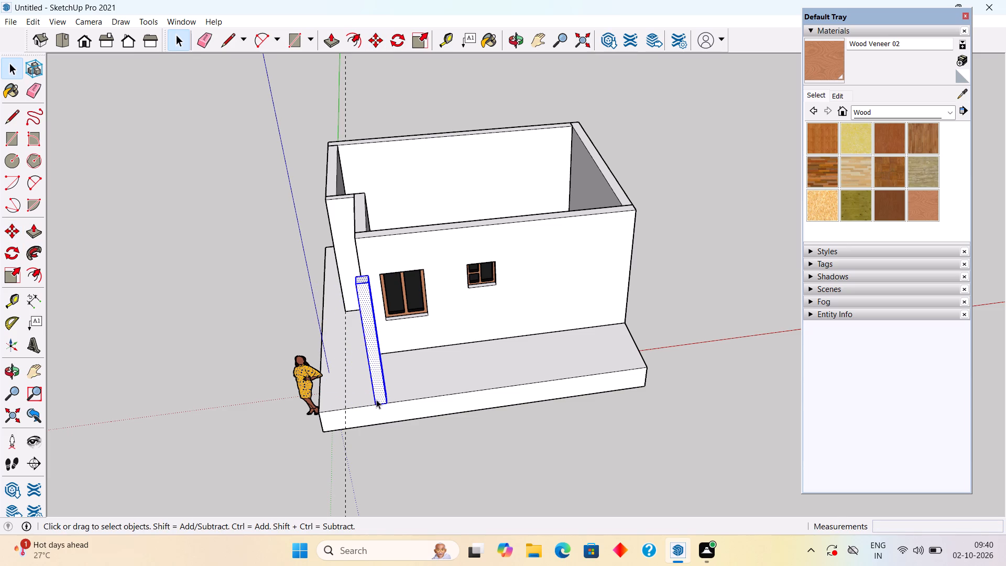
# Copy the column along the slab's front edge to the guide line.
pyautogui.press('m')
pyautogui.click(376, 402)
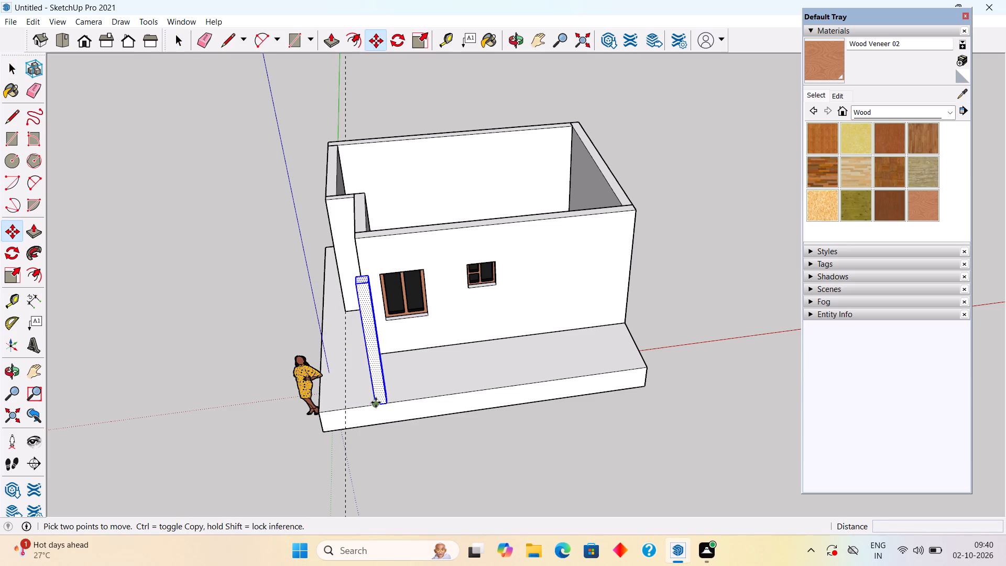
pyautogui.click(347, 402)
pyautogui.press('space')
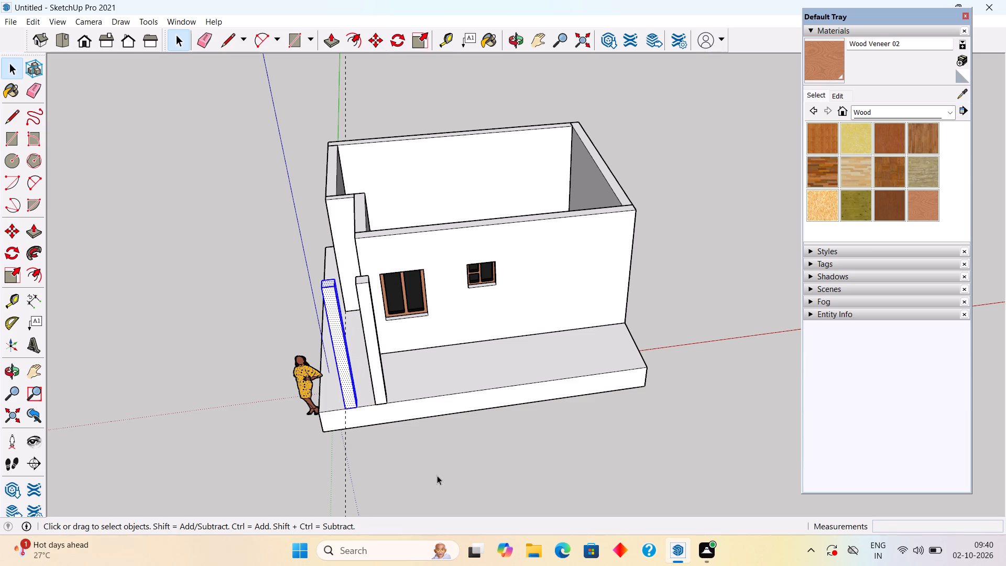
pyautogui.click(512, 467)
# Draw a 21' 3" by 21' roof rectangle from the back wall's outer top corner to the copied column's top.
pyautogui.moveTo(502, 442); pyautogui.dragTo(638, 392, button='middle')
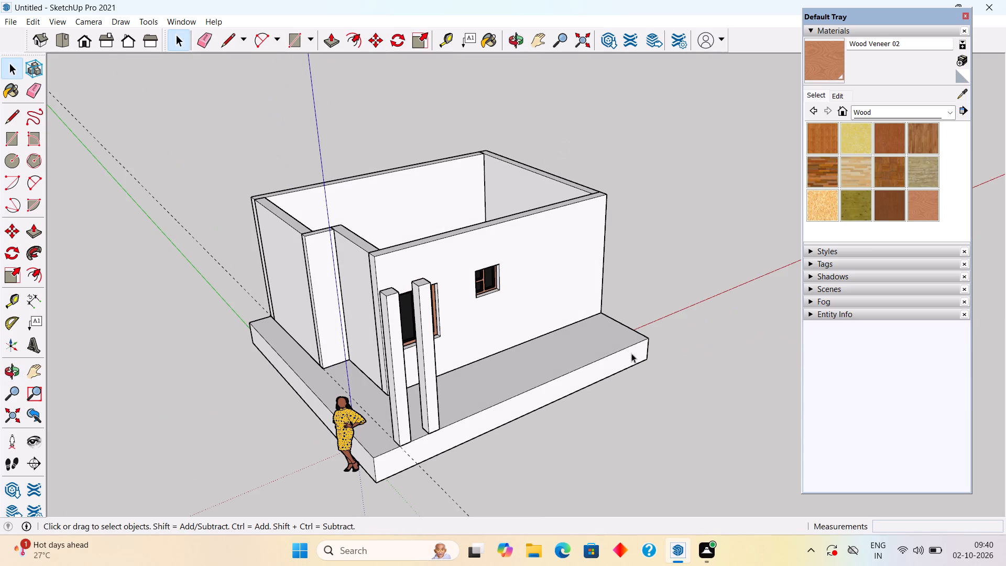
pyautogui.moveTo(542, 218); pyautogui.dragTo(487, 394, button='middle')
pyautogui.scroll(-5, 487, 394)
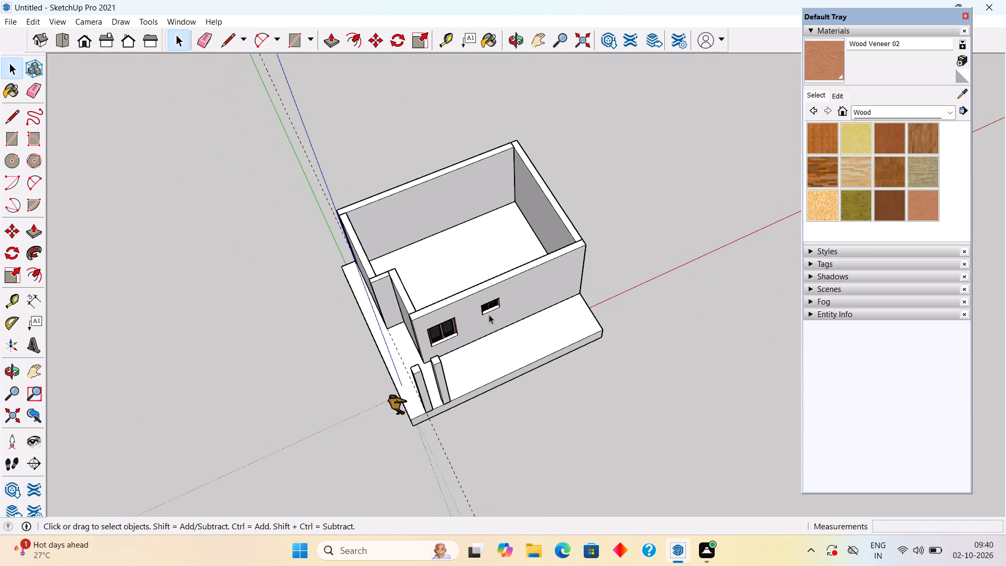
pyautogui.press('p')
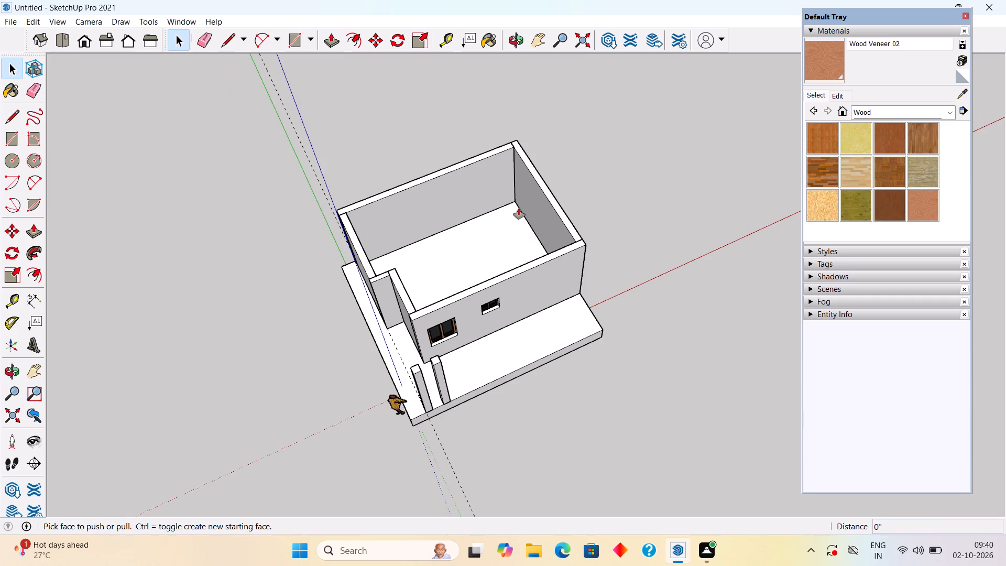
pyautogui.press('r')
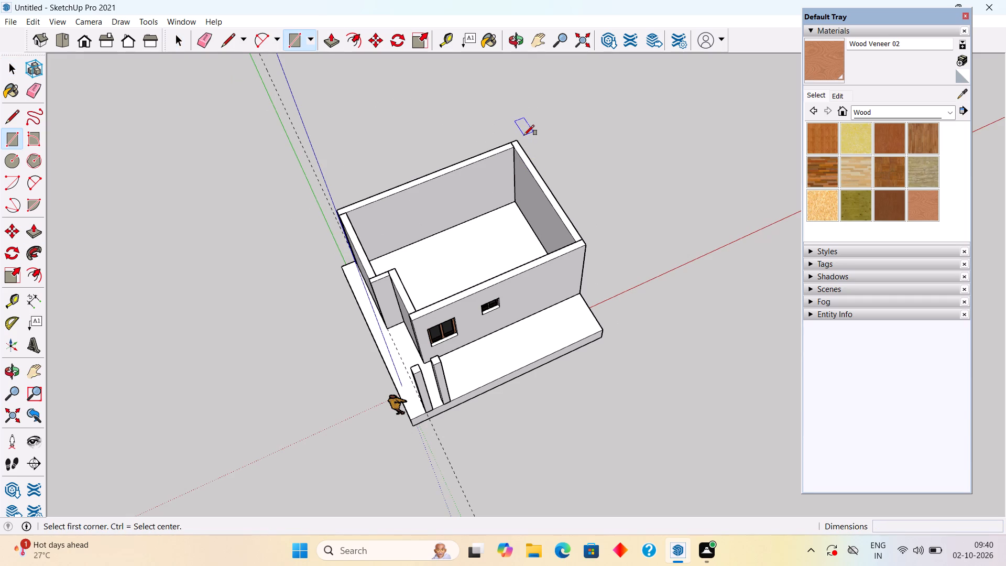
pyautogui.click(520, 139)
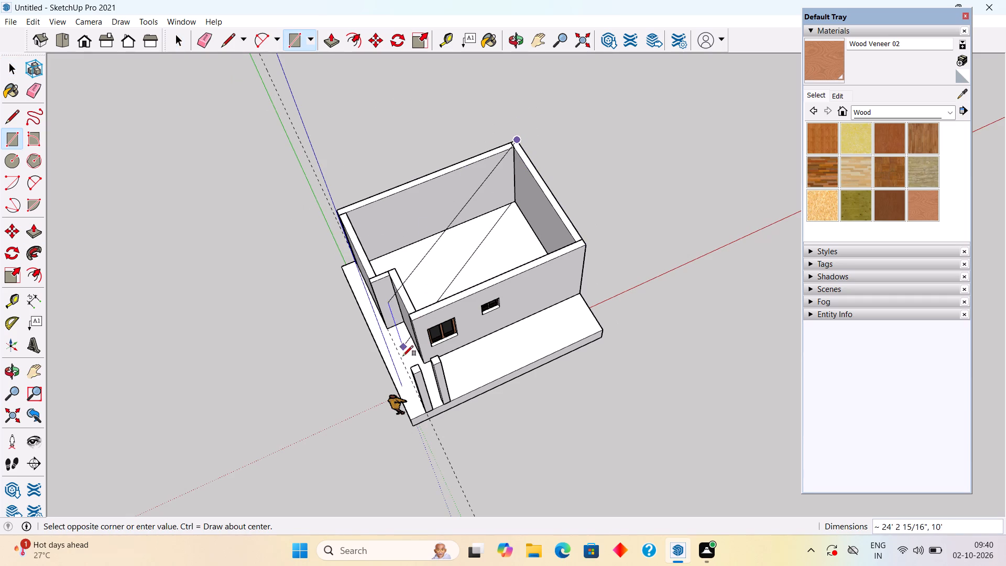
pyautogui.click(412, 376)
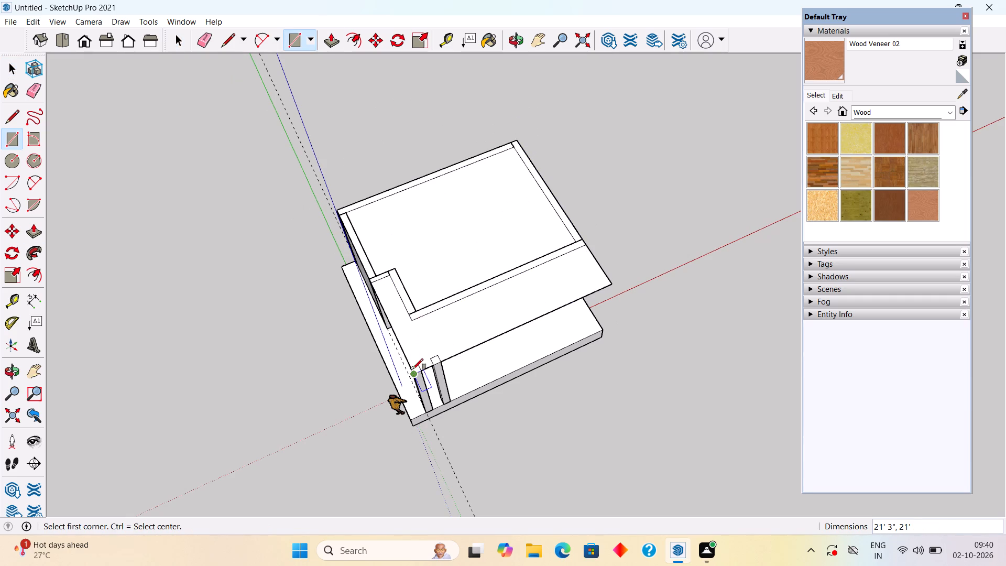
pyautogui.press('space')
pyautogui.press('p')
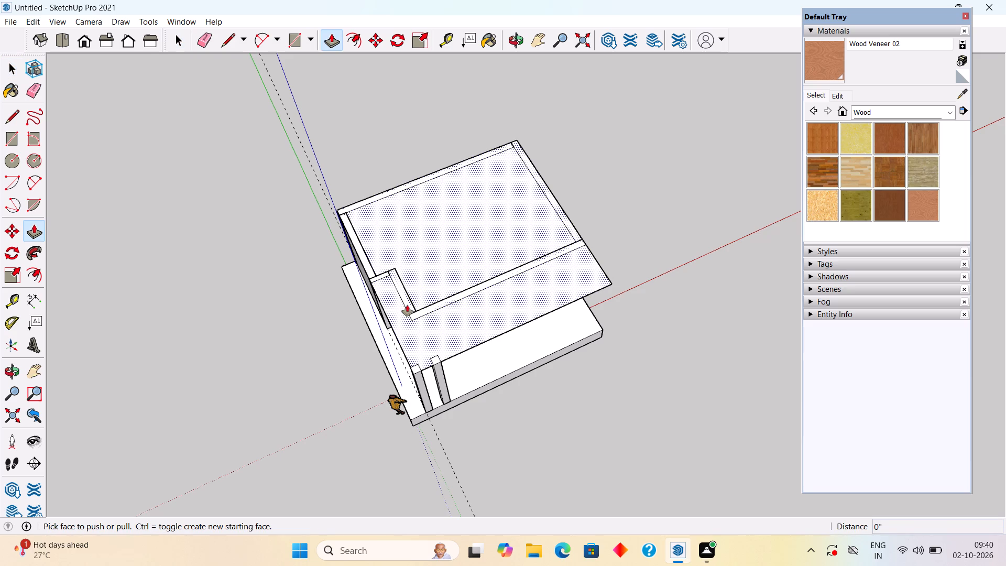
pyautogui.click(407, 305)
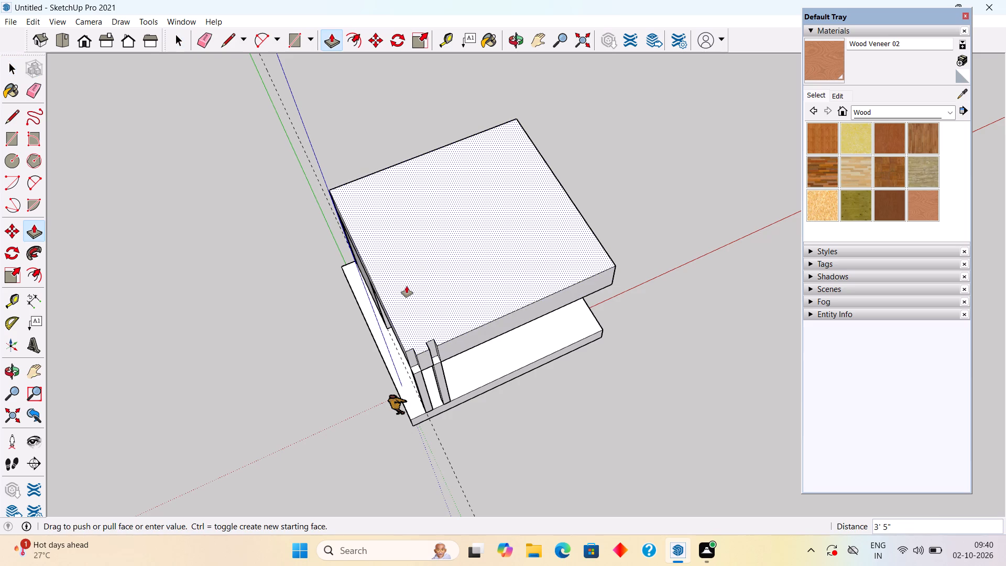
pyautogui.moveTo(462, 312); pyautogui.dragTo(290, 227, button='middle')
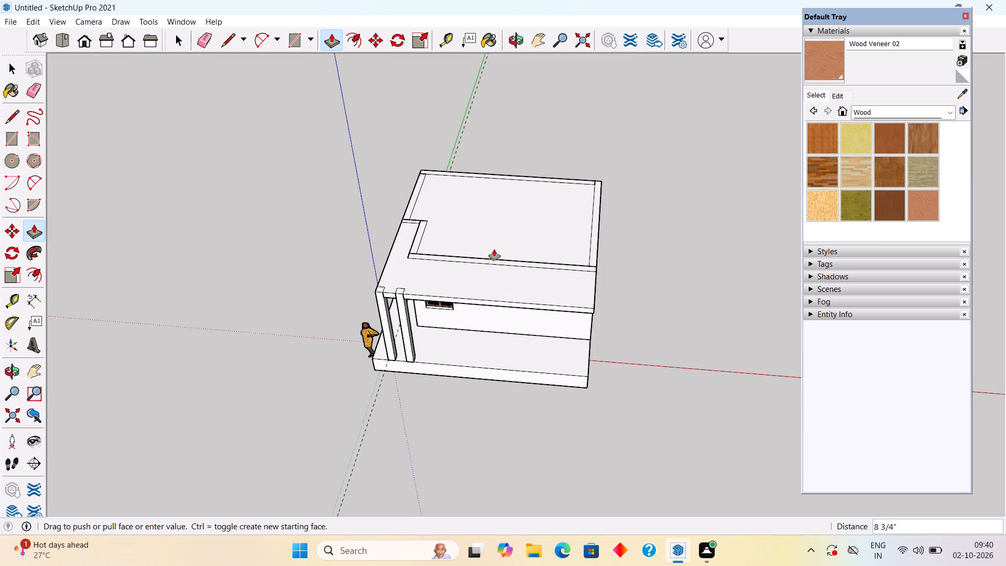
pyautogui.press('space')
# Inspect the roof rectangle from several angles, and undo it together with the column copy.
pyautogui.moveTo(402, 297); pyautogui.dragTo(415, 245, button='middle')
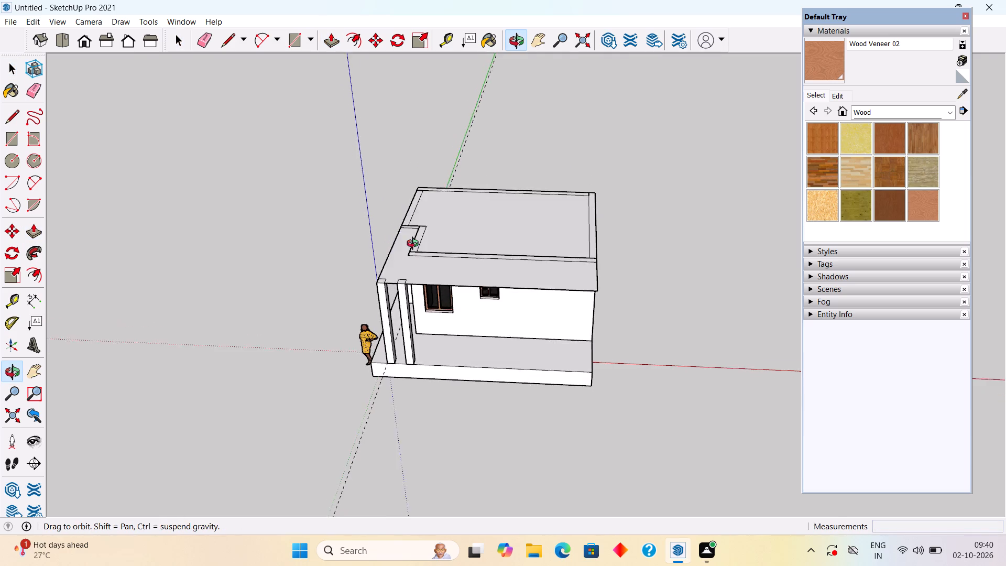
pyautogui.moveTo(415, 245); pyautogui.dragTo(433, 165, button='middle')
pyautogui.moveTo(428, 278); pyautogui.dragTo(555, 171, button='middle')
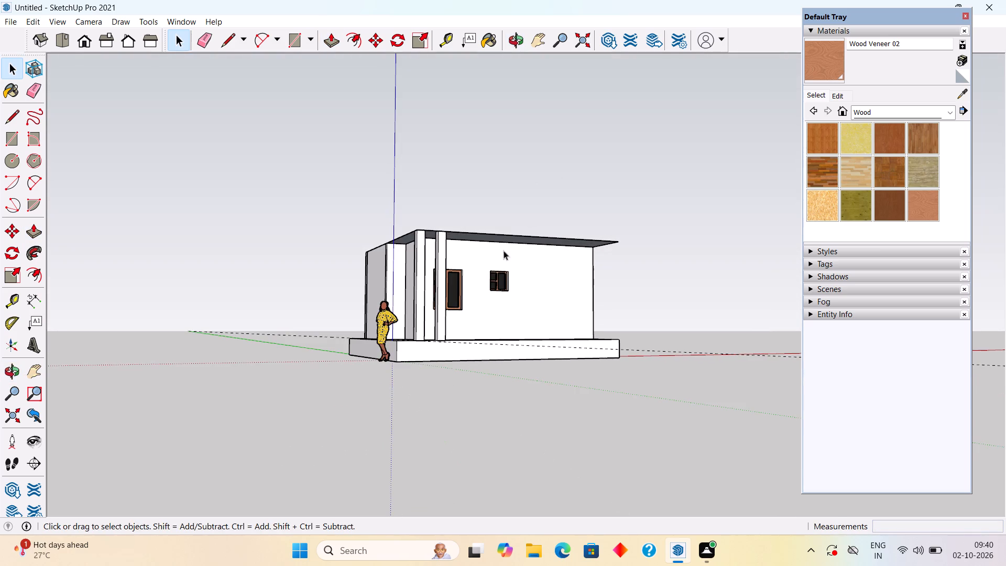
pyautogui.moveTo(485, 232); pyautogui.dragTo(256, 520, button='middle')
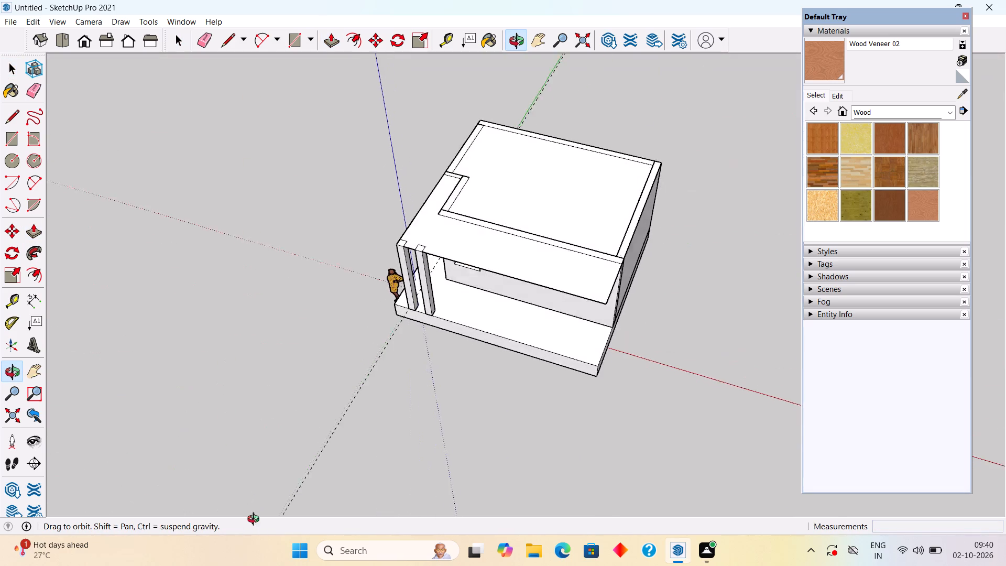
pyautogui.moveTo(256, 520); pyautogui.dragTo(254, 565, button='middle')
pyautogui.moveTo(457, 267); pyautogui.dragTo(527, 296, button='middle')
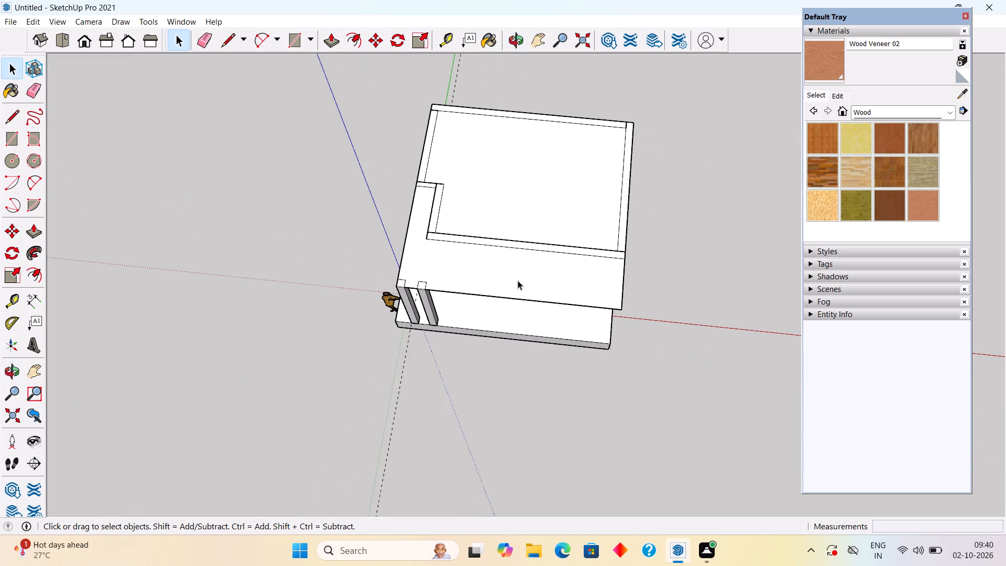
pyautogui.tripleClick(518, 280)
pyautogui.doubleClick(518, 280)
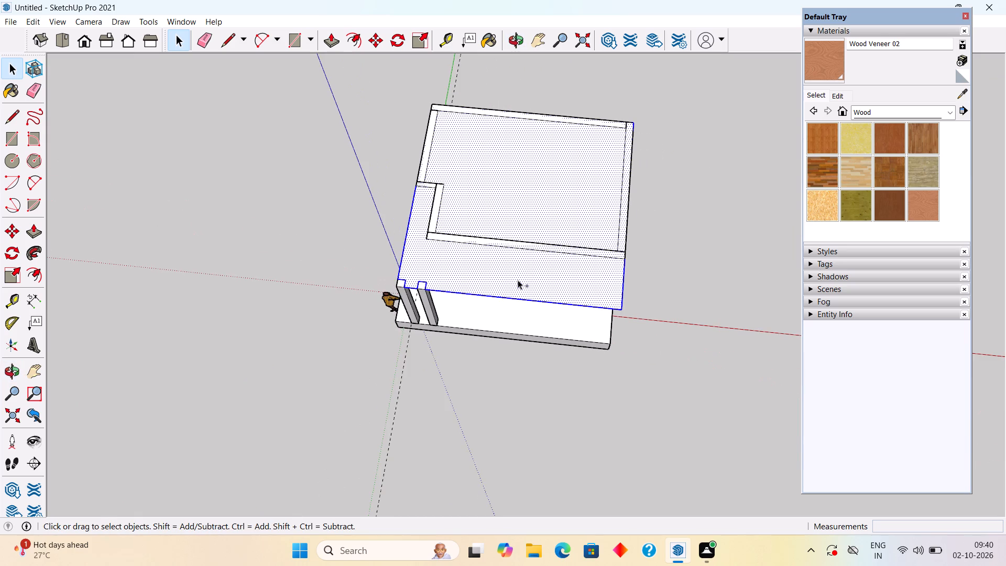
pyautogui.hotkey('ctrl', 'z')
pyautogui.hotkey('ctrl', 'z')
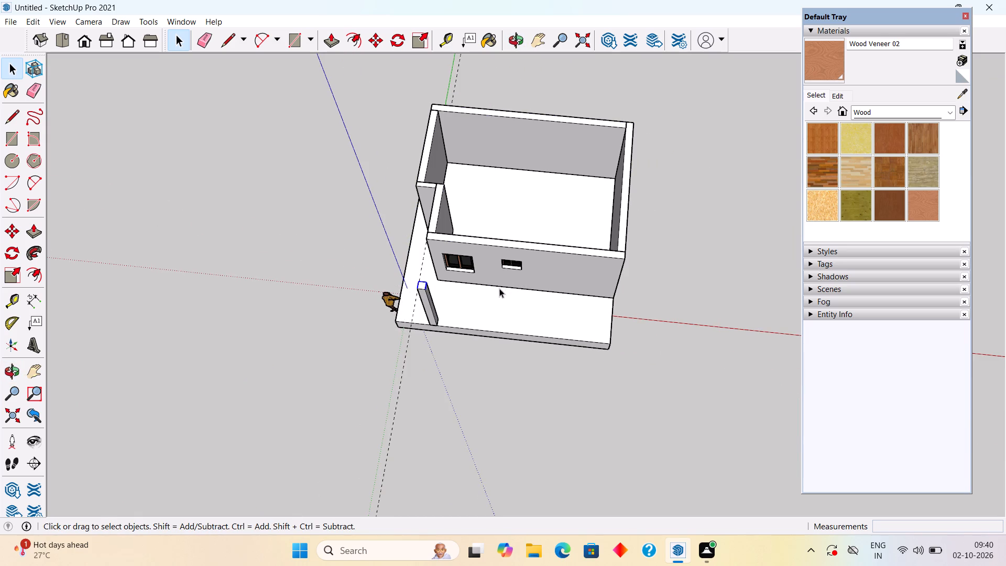
# Make the whole remaining column a group.
pyautogui.click(380, 268)
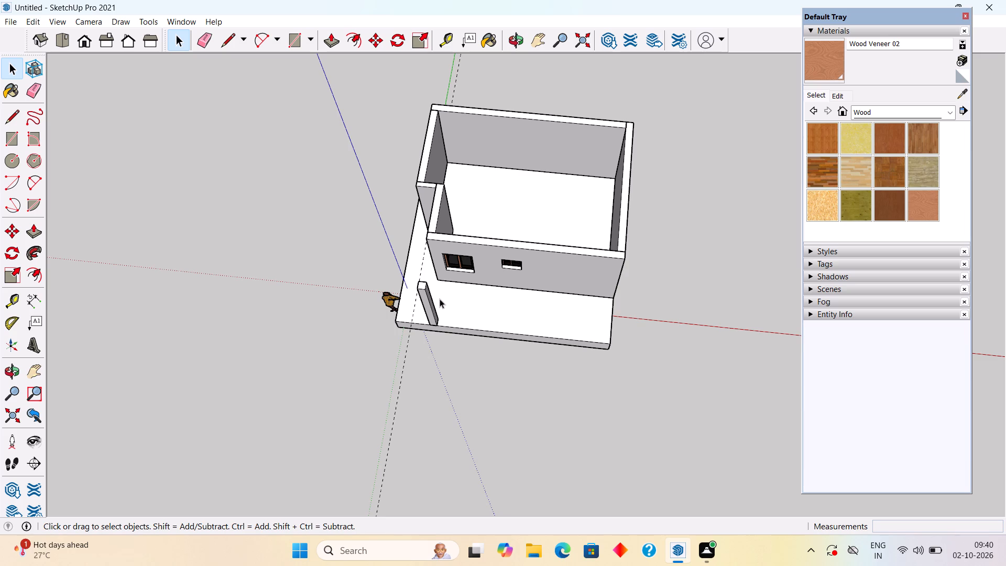
pyautogui.tripleClick(429, 305)
pyautogui.click(429, 305)
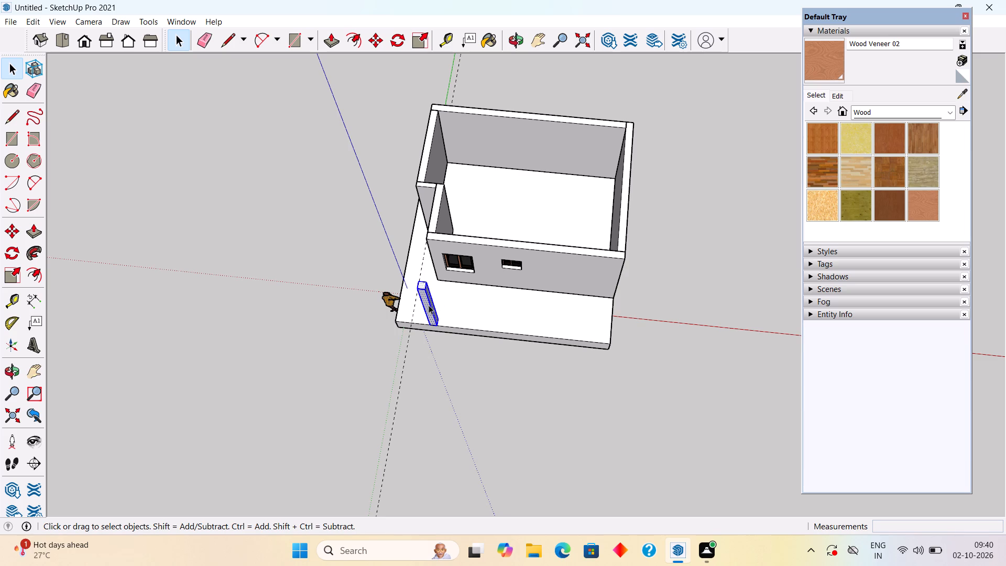
pyautogui.rightClick(429, 305)
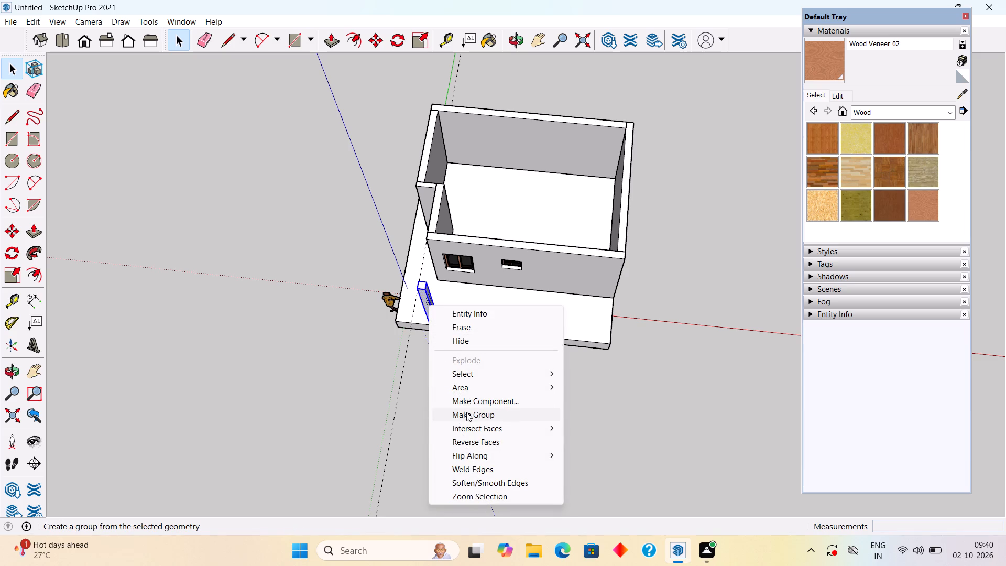
pyautogui.click(466, 412)
# Copy the grouped column 2' along the slab's front edge, to the intersection with the guide line.
pyautogui.moveTo(450, 373); pyautogui.dragTo(501, 291, button='middle')
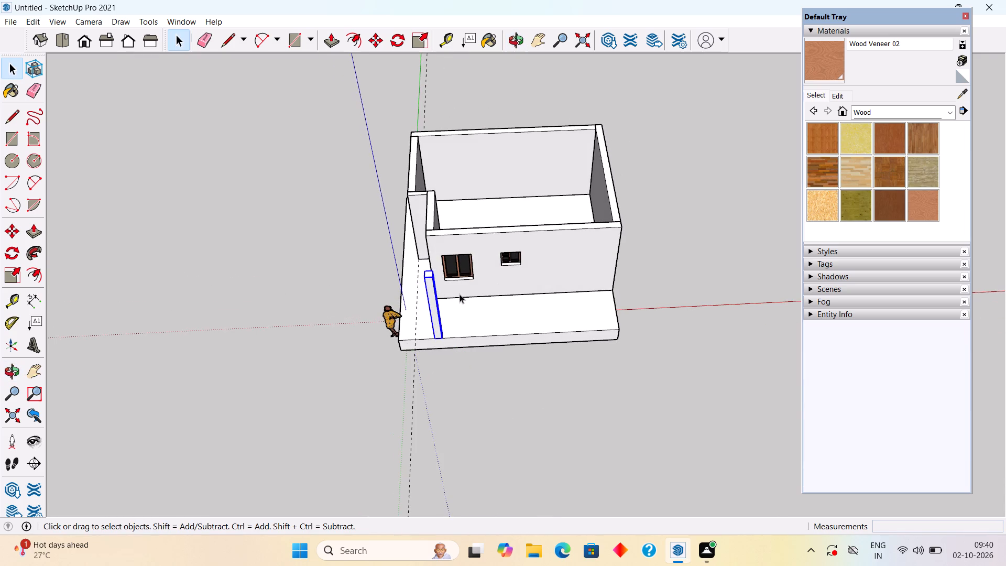
pyautogui.scroll(4, 435, 287)
pyautogui.moveTo(441, 309); pyautogui.dragTo(469, 266, button='middle')
pyautogui.scroll(4, 471, 348)
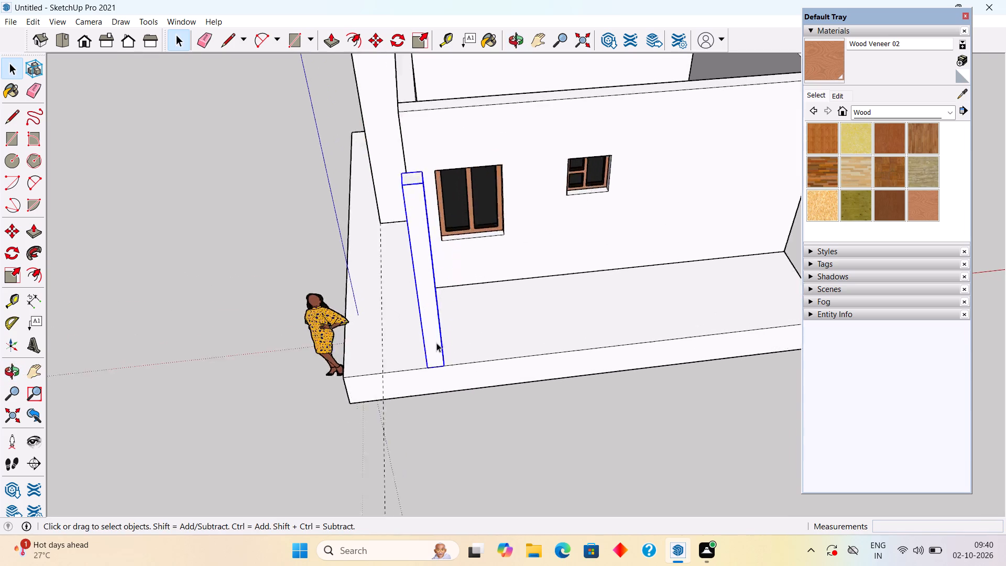
pyautogui.moveTo(421, 343); pyautogui.dragTo(451, 333, button='middle')
pyautogui.moveTo(455, 357); pyautogui.dragTo(517, 359, button='middle')
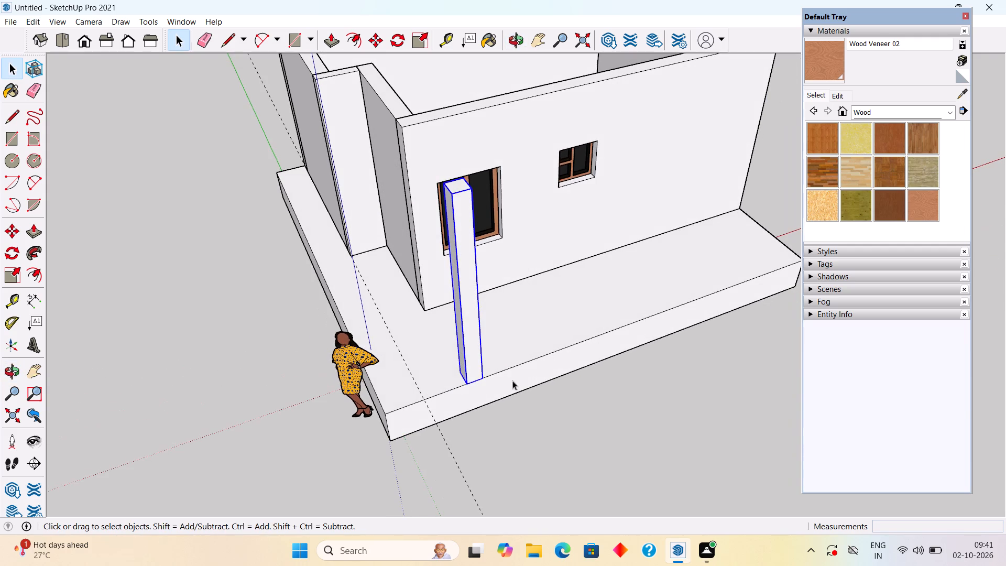
pyautogui.press('m')
pyautogui.click(465, 383)
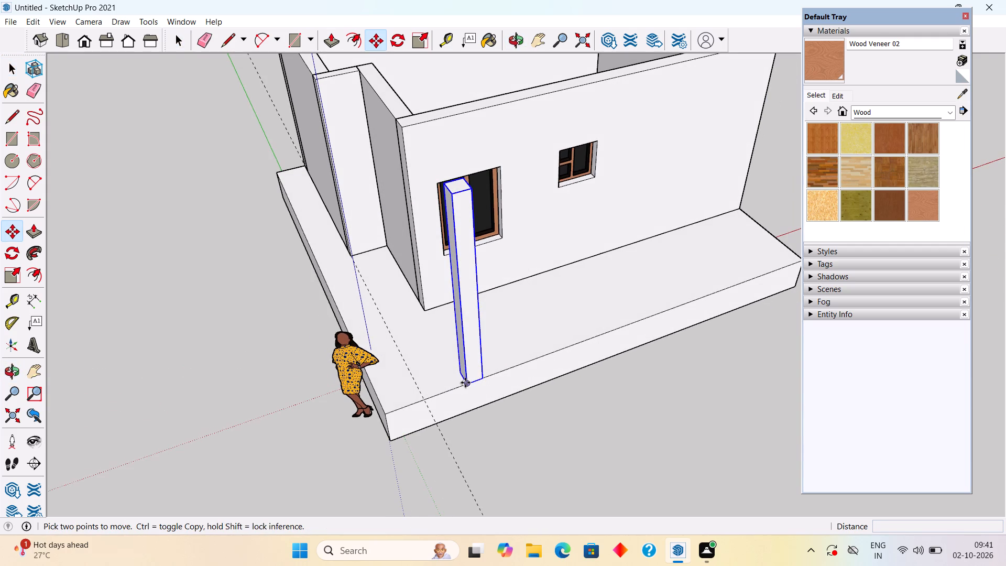
pyautogui.click(422, 399)
pyautogui.scroll(-4, 423, 399)
pyautogui.press('space')
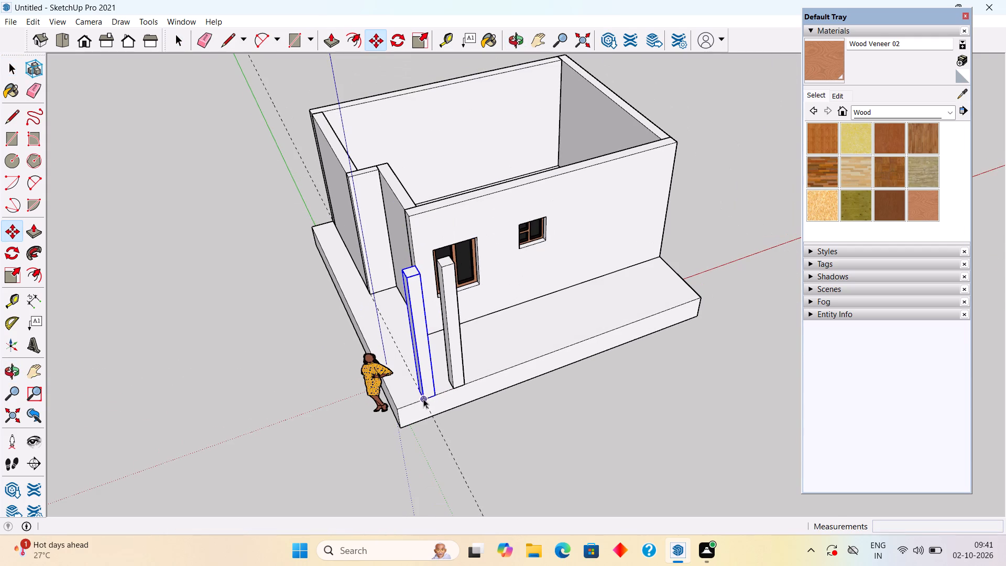
# Draw a 21' 3" by 21' roof rectangle from the back wall's far outer top corner to the top of the copied column.
pyautogui.click(486, 458)
pyautogui.moveTo(487, 383); pyautogui.dragTo(456, 395, button='middle')
pyautogui.scroll(-3, 457, 394)
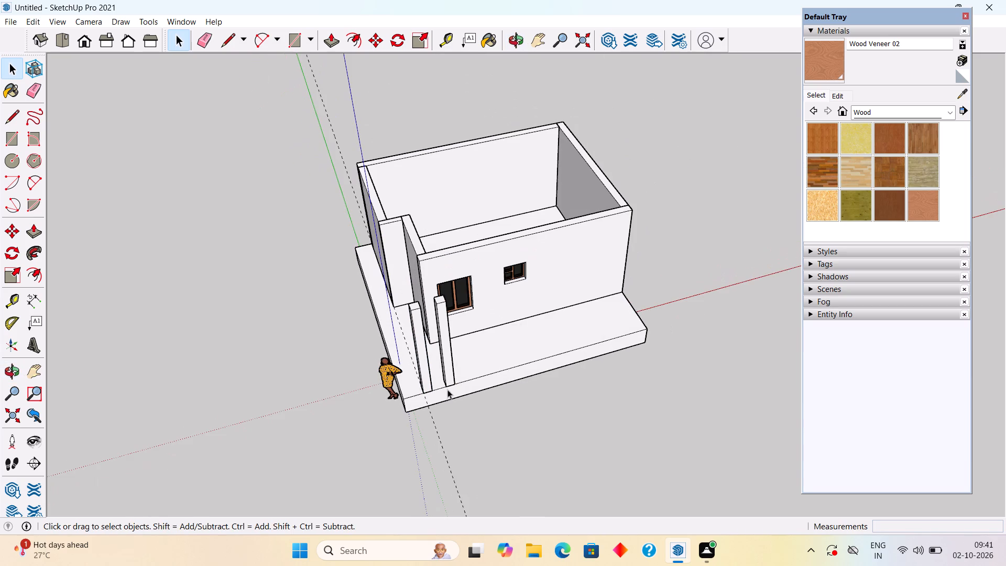
pyautogui.press('p')
pyautogui.press('r')
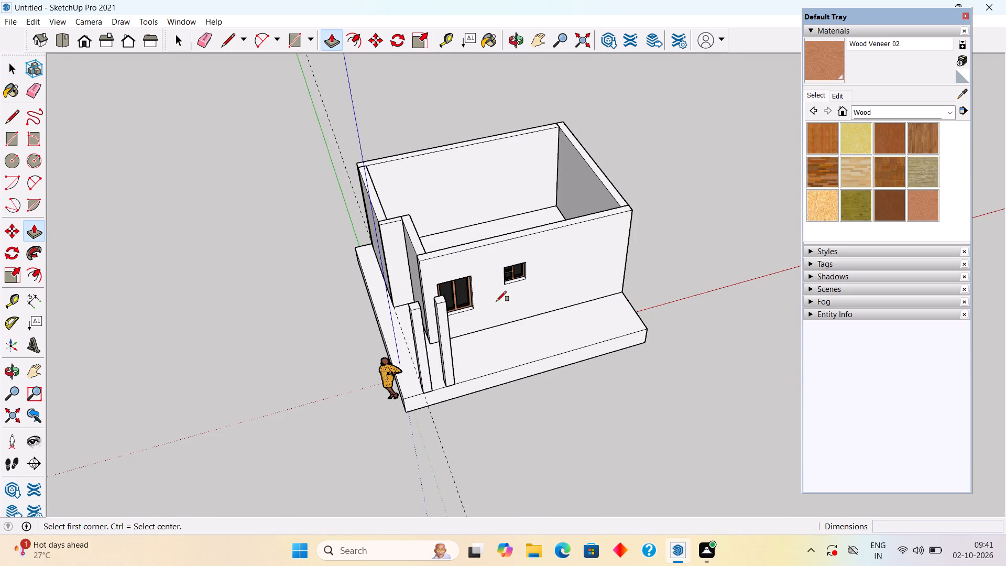
pyautogui.click(563, 121)
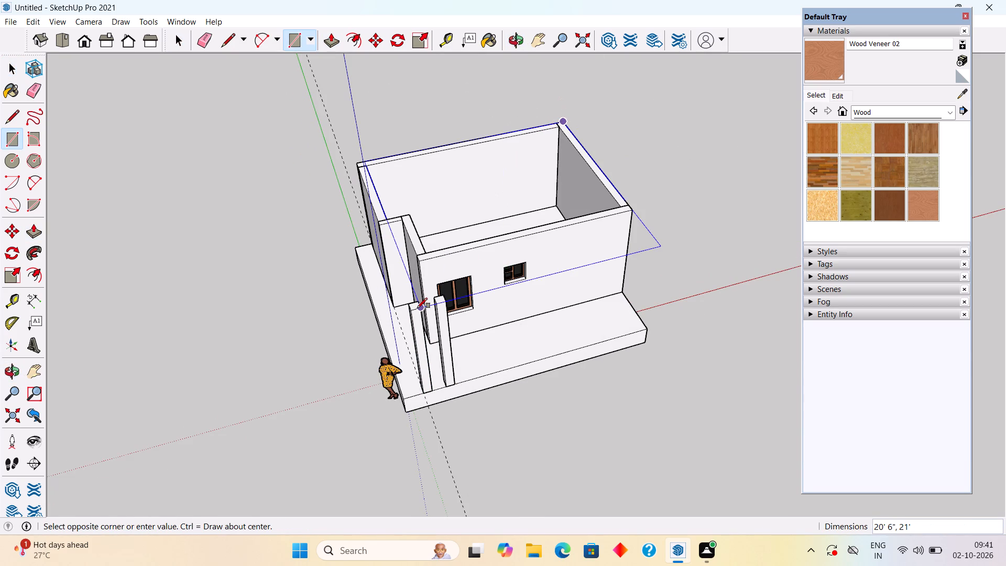
pyautogui.click(414, 309)
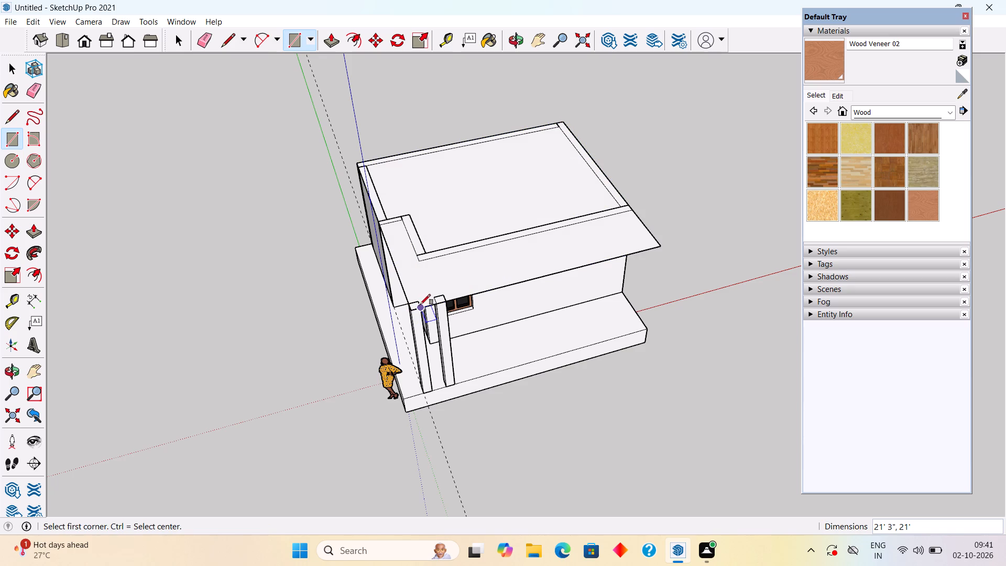
pyautogui.press('space')
# Push/Pull the roof face up 6" to form the roof slab.
pyautogui.click(430, 284)
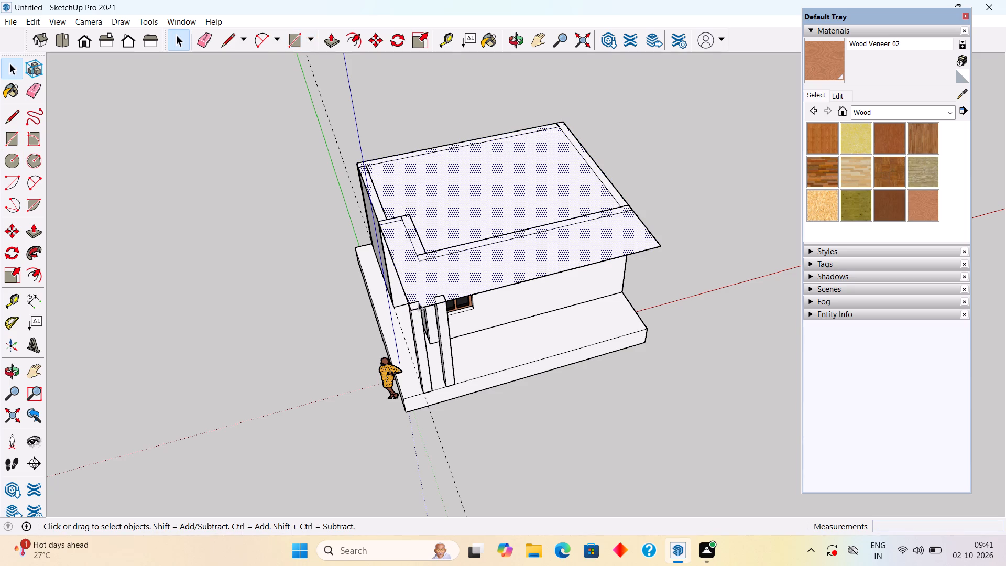
pyautogui.scroll(3, 418, 302)
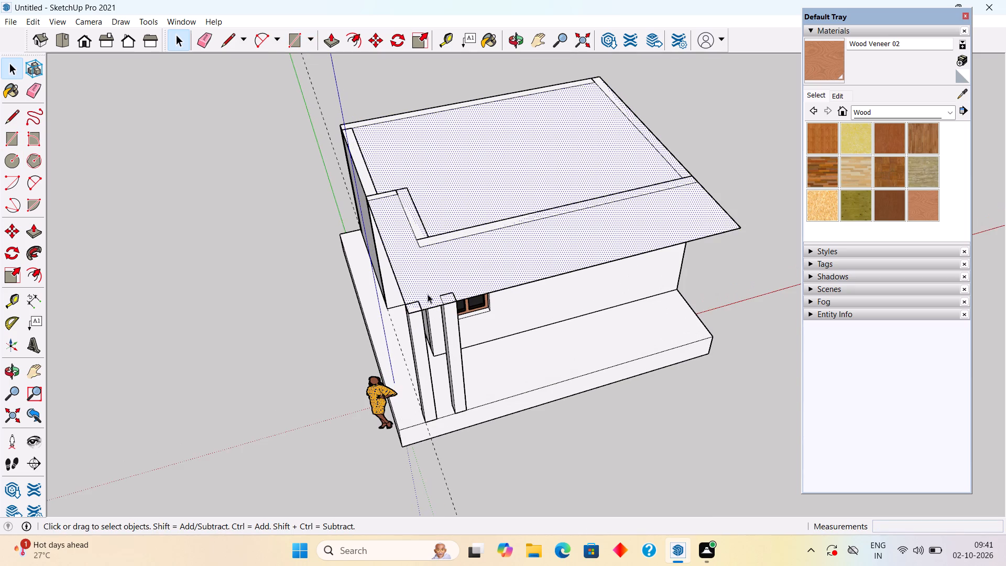
pyautogui.press('p')
pyautogui.click(422, 283)
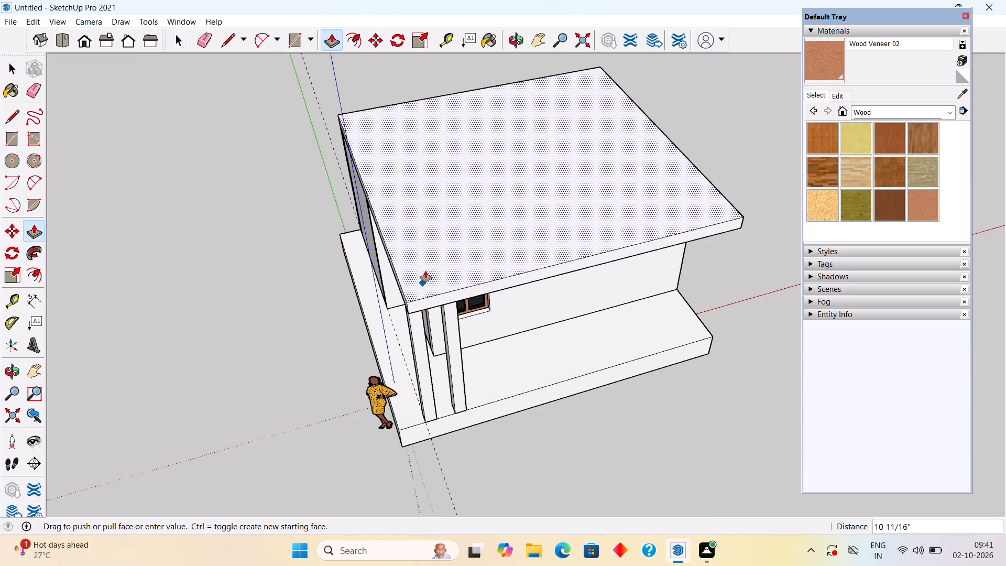
pyautogui.write('6"')
pyautogui.press('Return')
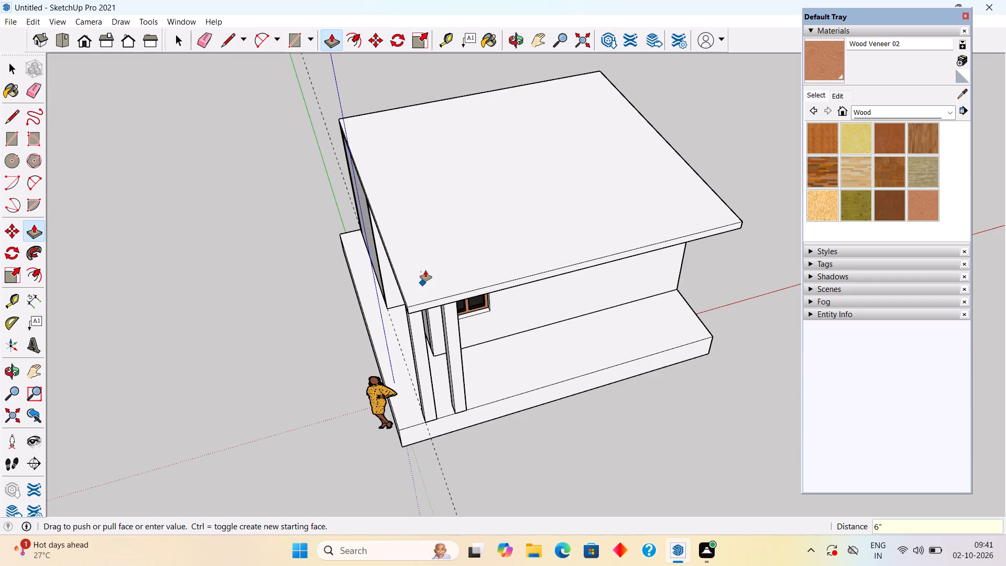
pyautogui.press('space')
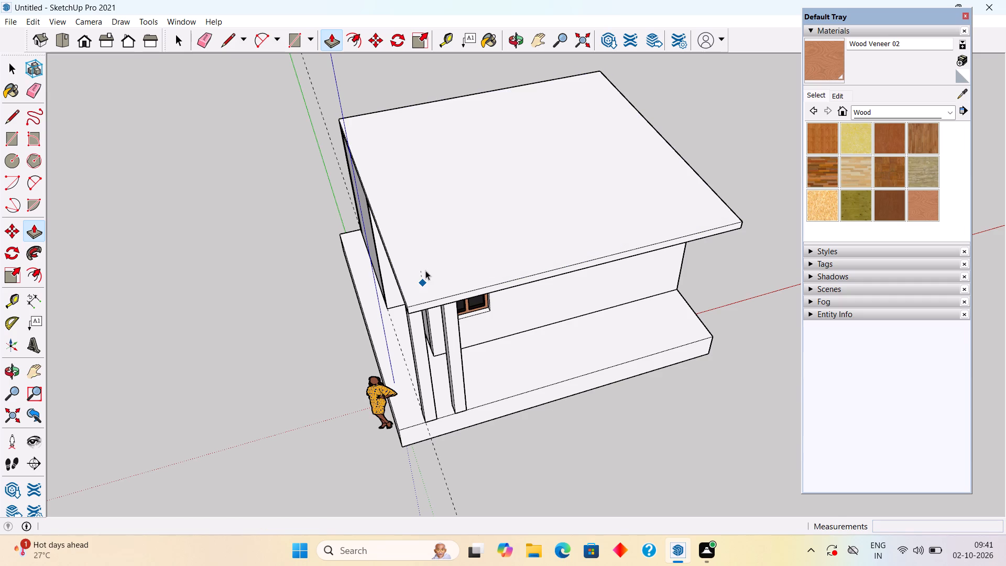
# Make the whole roof slab a group.
pyautogui.tripleClick(425, 270)
pyautogui.click(425, 270)
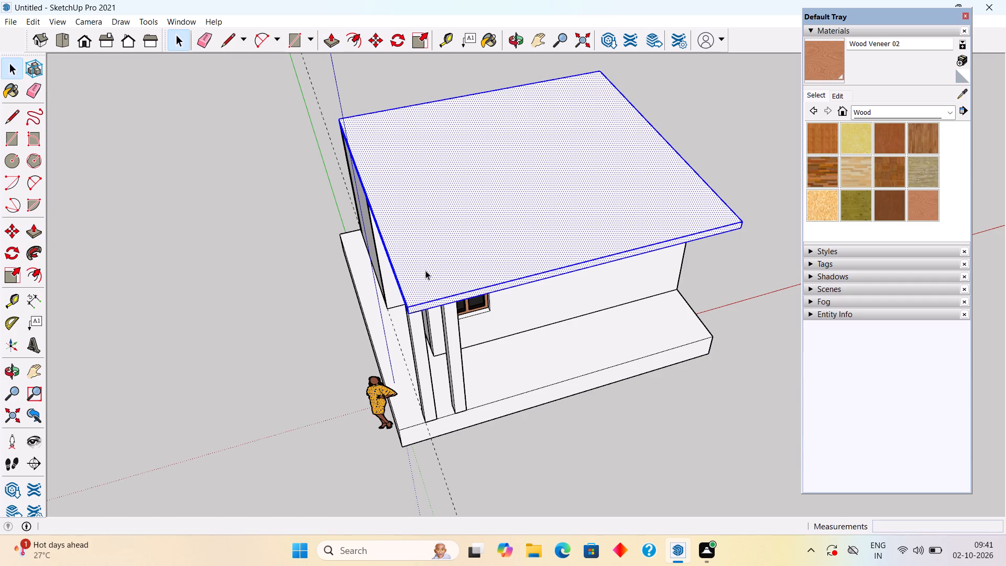
pyautogui.rightClick(425, 270)
pyautogui.click(462, 379)
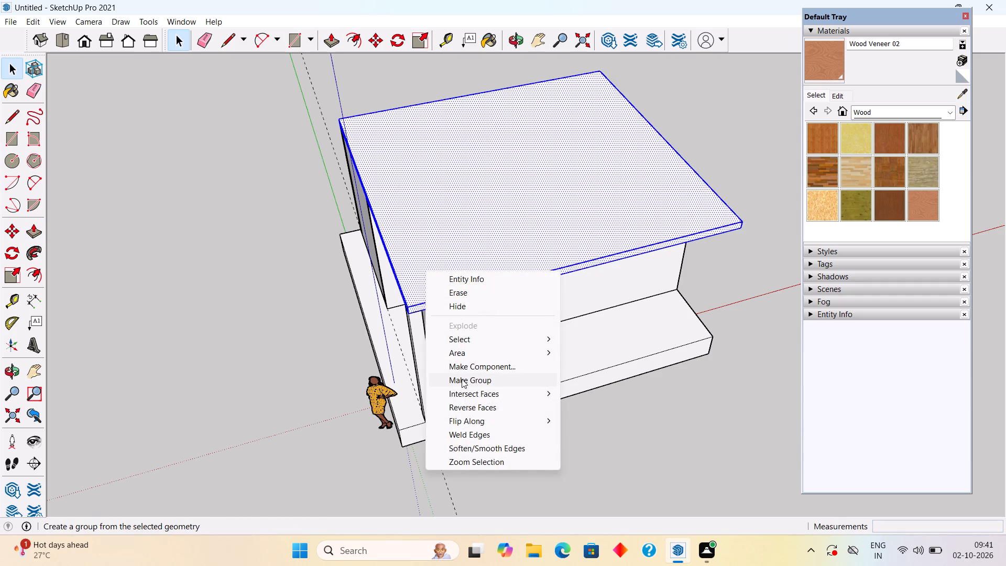
# Delete the copied column on the guide line under the roof slab's front corner.
pyautogui.moveTo(447, 273); pyautogui.dragTo(362, 166, button='middle')
pyautogui.scroll(-2, 362, 166)
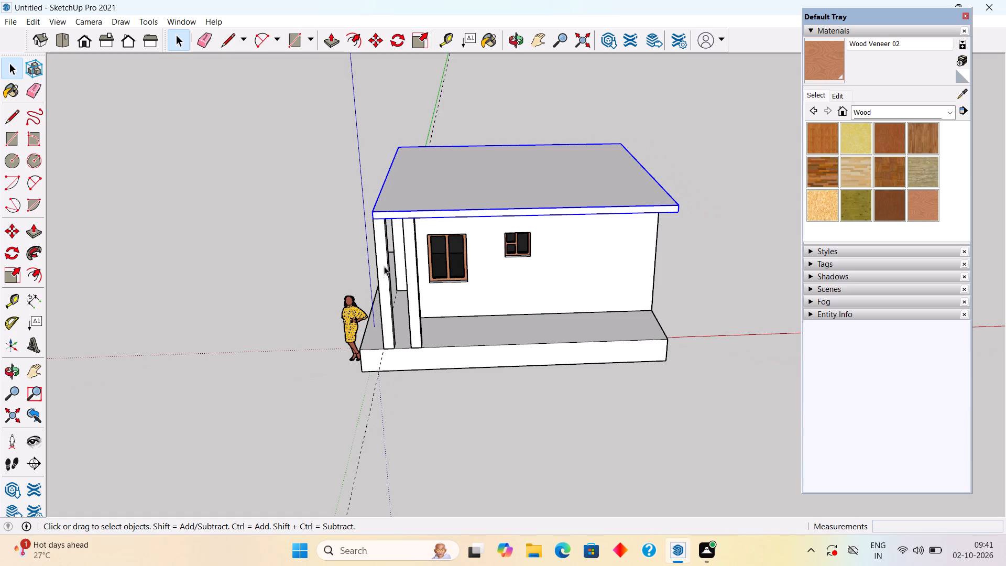
pyautogui.click(382, 274)
pyautogui.press('Delete')
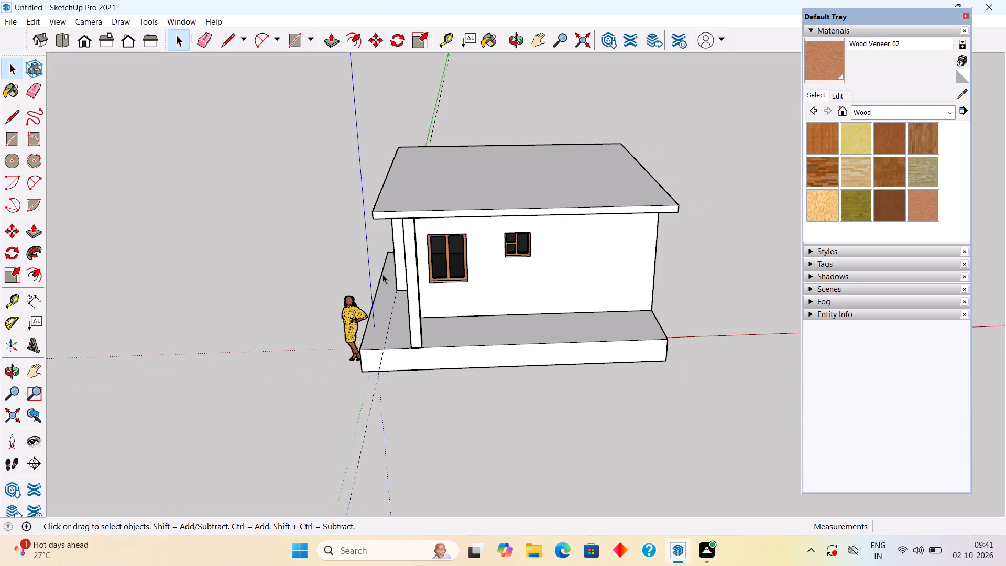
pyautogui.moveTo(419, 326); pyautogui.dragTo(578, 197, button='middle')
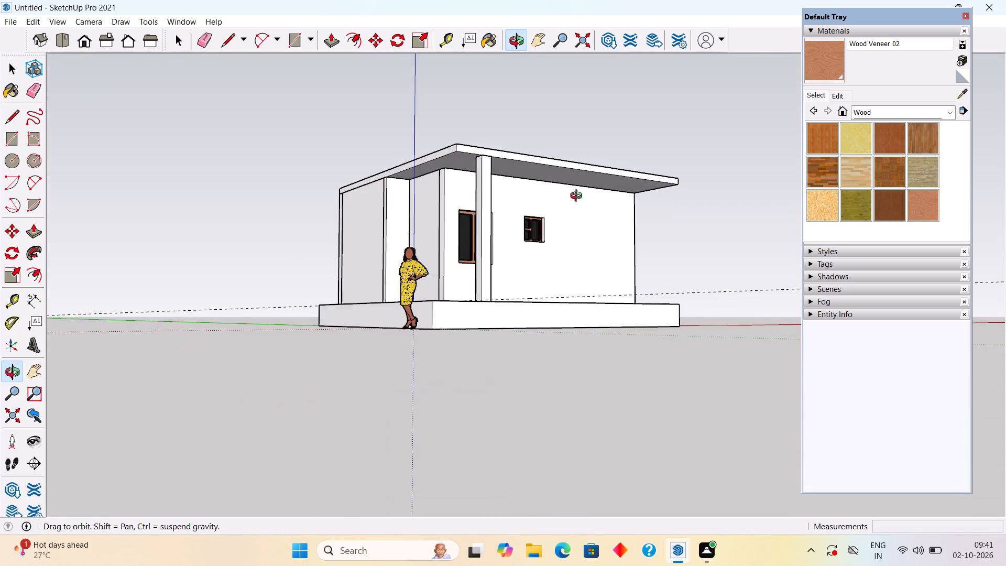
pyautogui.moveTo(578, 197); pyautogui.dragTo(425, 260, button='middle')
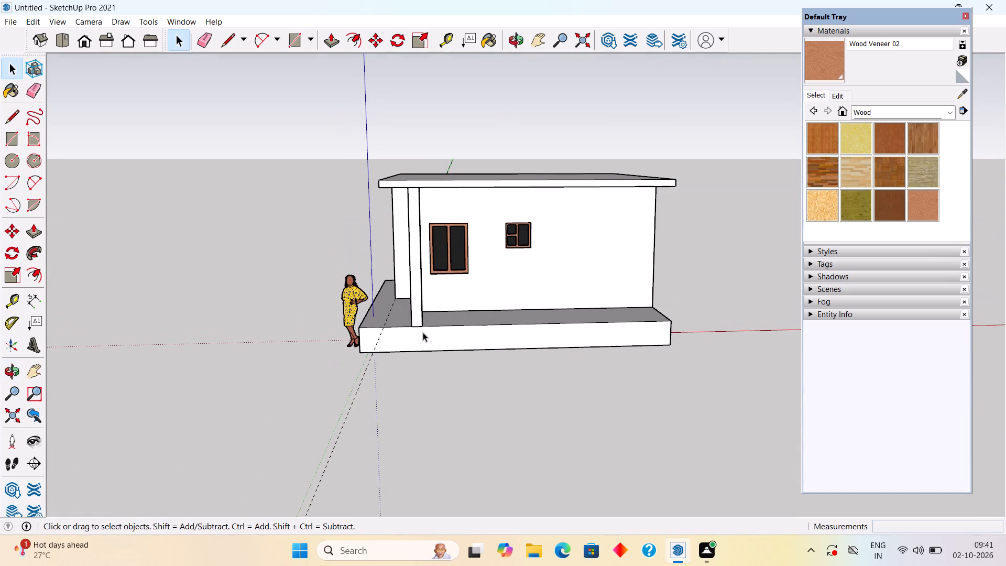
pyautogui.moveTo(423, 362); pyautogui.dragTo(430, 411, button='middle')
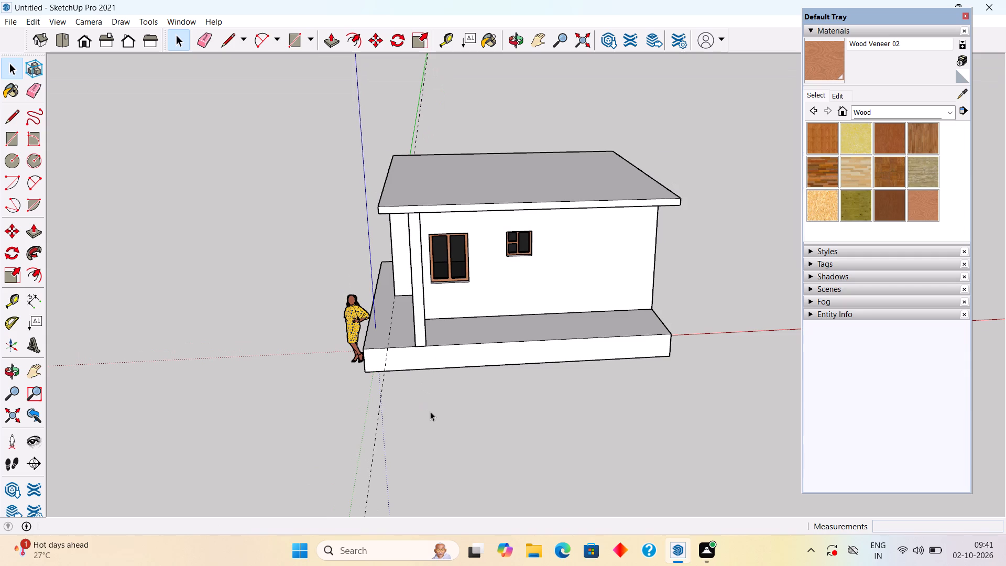
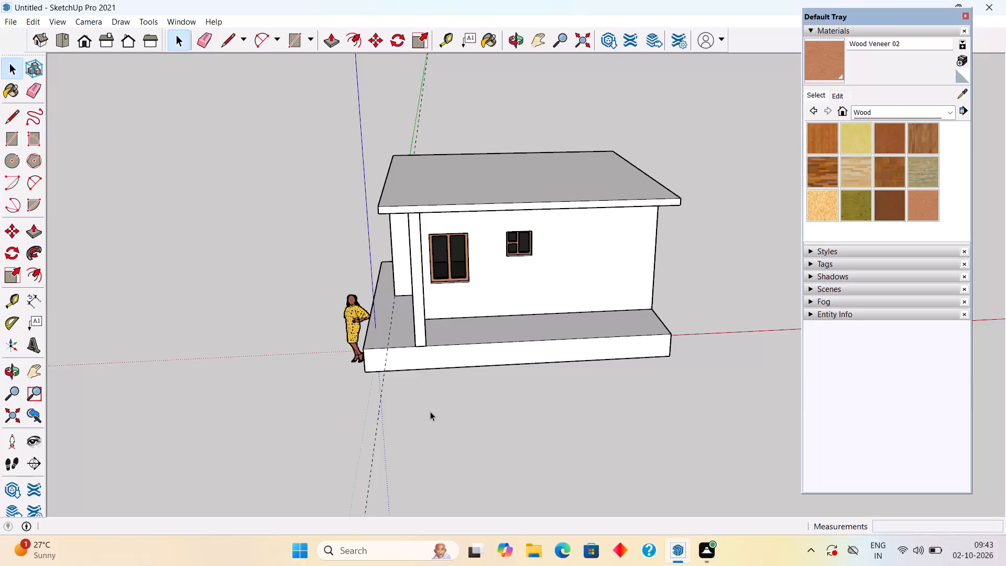
# Copy the ground-floor walls, column, windows and roof slab together up 10' 6" onto the top of the roof slab, forming a second storey.
pyautogui.scroll(-4, 452, 455)
pyautogui.moveTo(408, 341); pyautogui.dragTo(377, 245, button='middle')
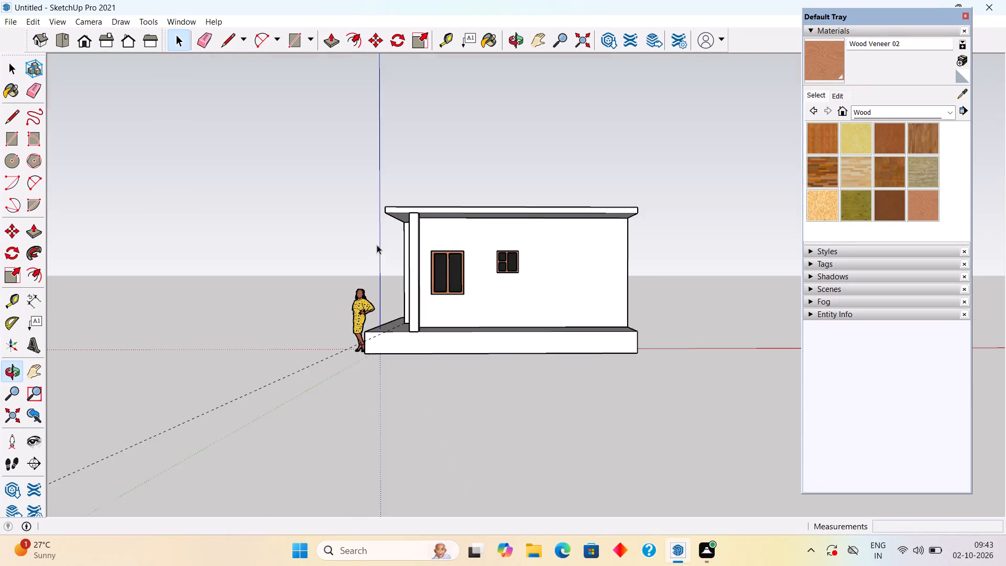
pyautogui.moveTo(438, 313); pyautogui.dragTo(322, 366, button='middle')
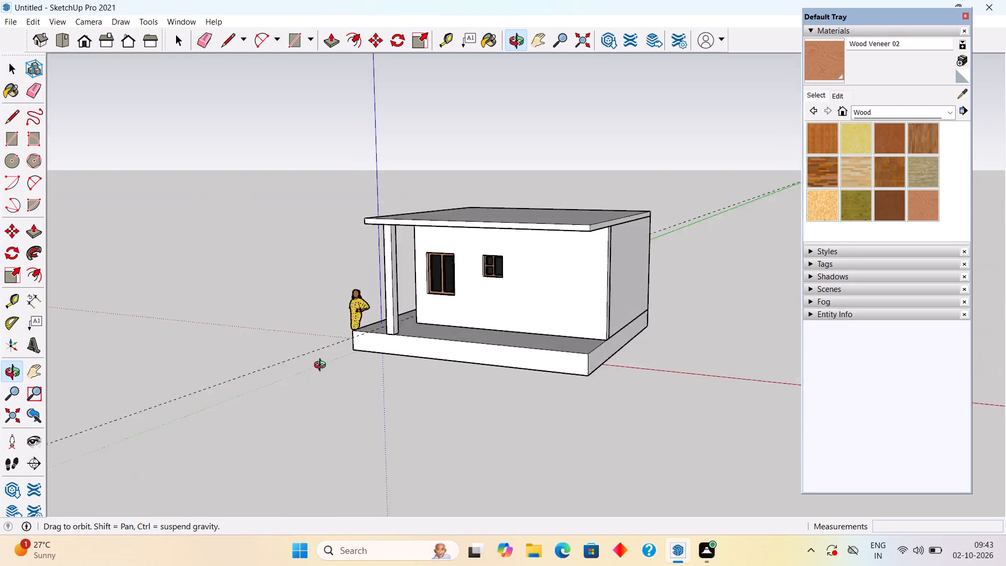
pyautogui.moveTo(322, 366); pyautogui.dragTo(442, 363, button='middle')
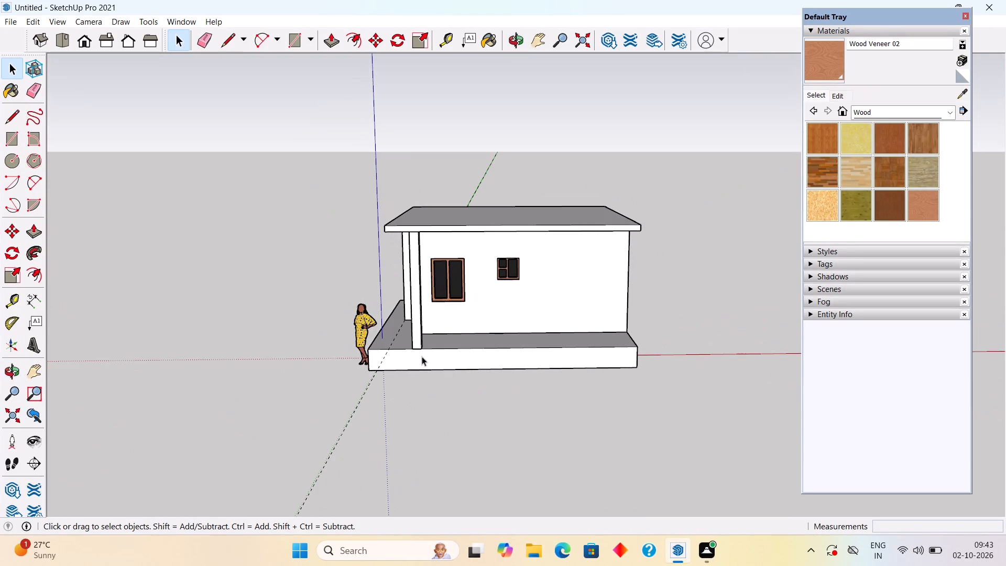
pyautogui.click(414, 330)
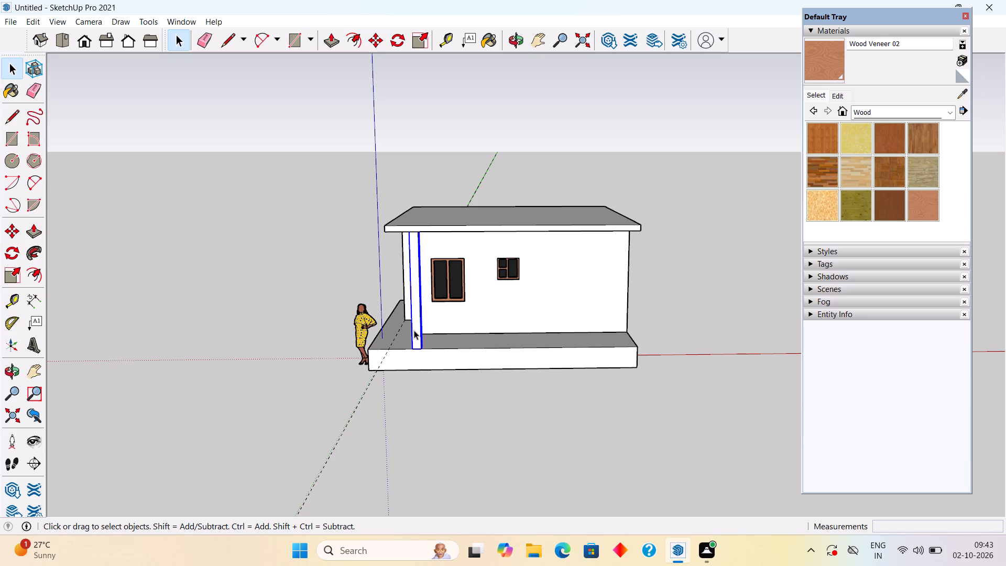
pyautogui.click(475, 304)
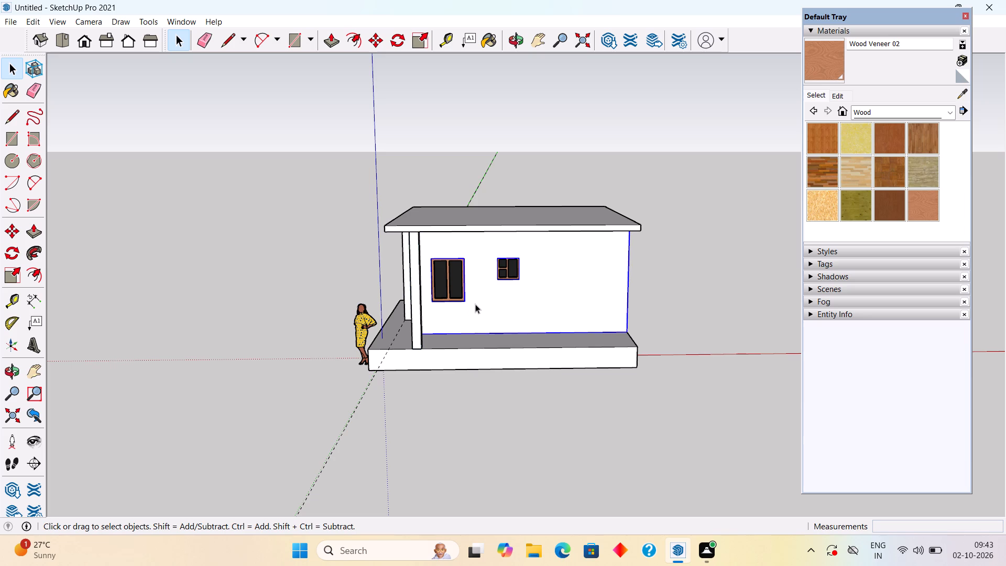
pyautogui.keyDown('ctrl'); pyautogui.click(421, 334); pyautogui.keyUp('ctrl')
pyautogui.keyDown('ctrl'); pyautogui.click(445, 292); pyautogui.keyUp('ctrl')
pyautogui.keyDown('ctrl'); pyautogui.click(512, 274); pyautogui.keyUp('ctrl')
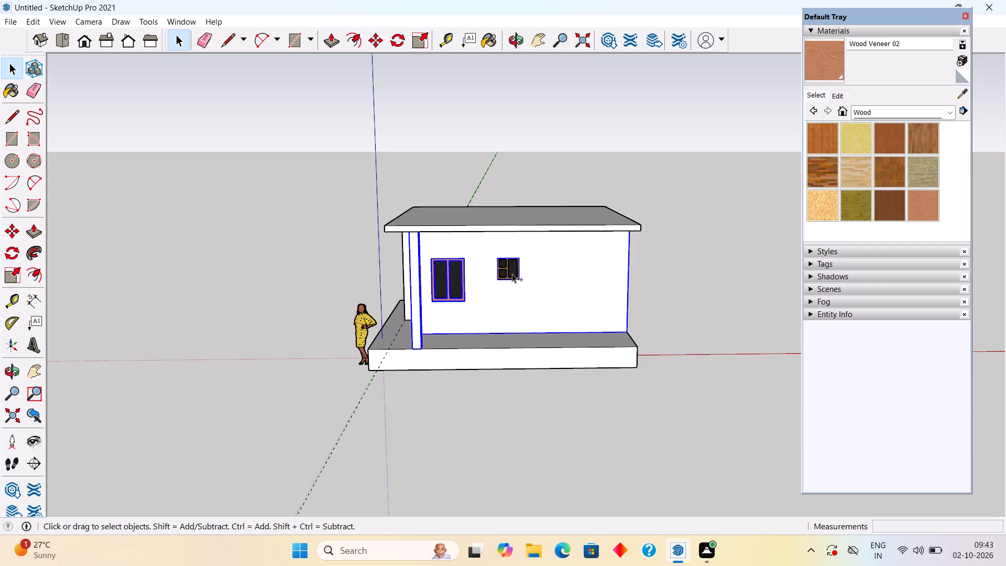
pyautogui.keyDown('ctrl'); pyautogui.moveTo(473, 284); pyautogui.dragTo(738, 280, button='middle'); pyautogui.keyUp('ctrl')
pyautogui.keyDown('ctrl'); pyautogui.moveTo(441, 324); pyautogui.dragTo(561, 322, button='middle'); pyautogui.keyUp('ctrl')
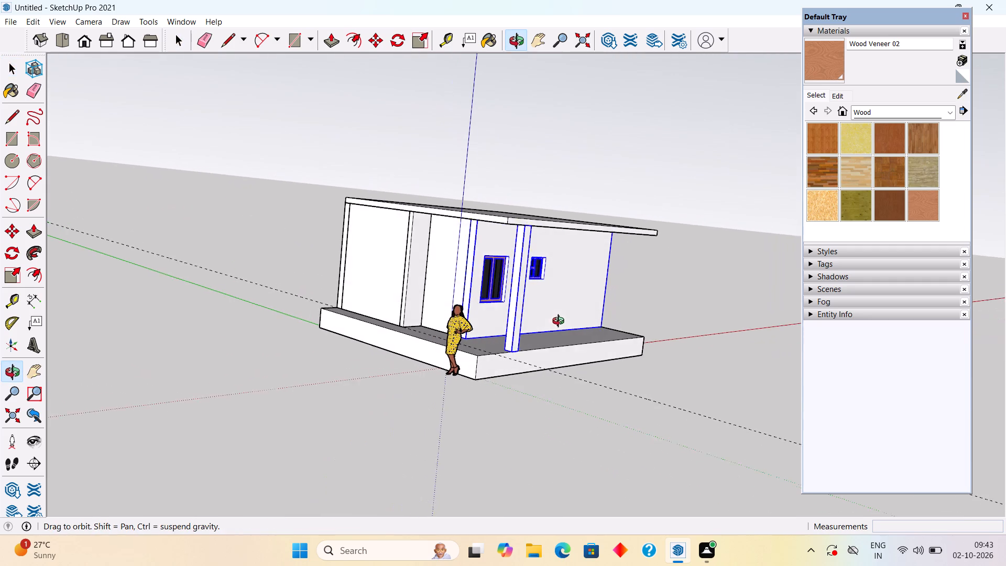
pyautogui.keyDown('ctrl'); pyautogui.moveTo(561, 322); pyautogui.dragTo(560, 322, button='middle'); pyautogui.keyUp('ctrl')
pyautogui.keyDown('ctrl'); pyautogui.click(453, 290); pyautogui.keyUp('ctrl')
pyautogui.keyDown('ctrl'); pyautogui.click(435, 287); pyautogui.keyUp('ctrl')
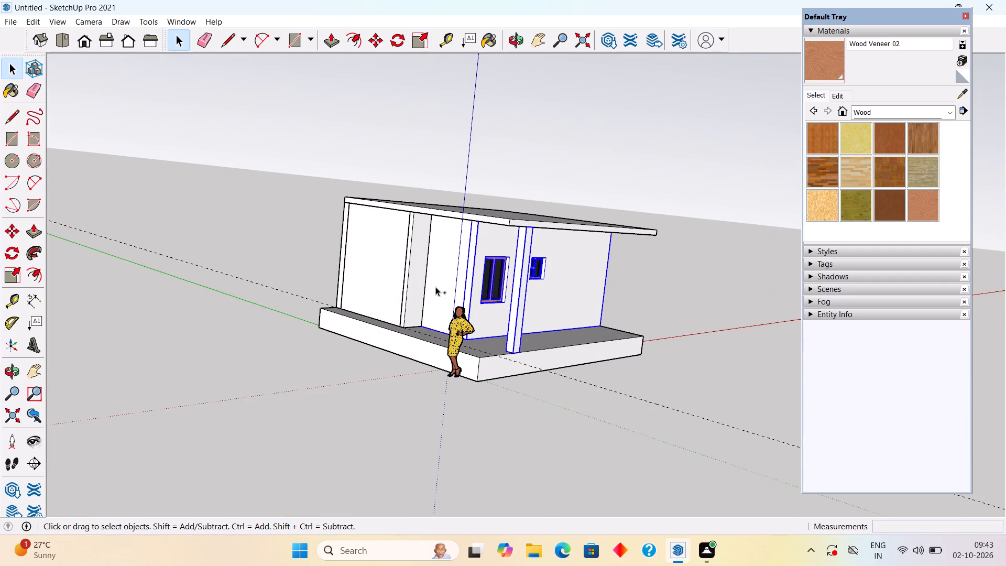
pyautogui.keyDown('ctrl'); pyautogui.click(409, 282); pyautogui.keyUp('ctrl')
pyautogui.keyDown('ctrl'); pyautogui.click(383, 278); pyautogui.keyUp('ctrl')
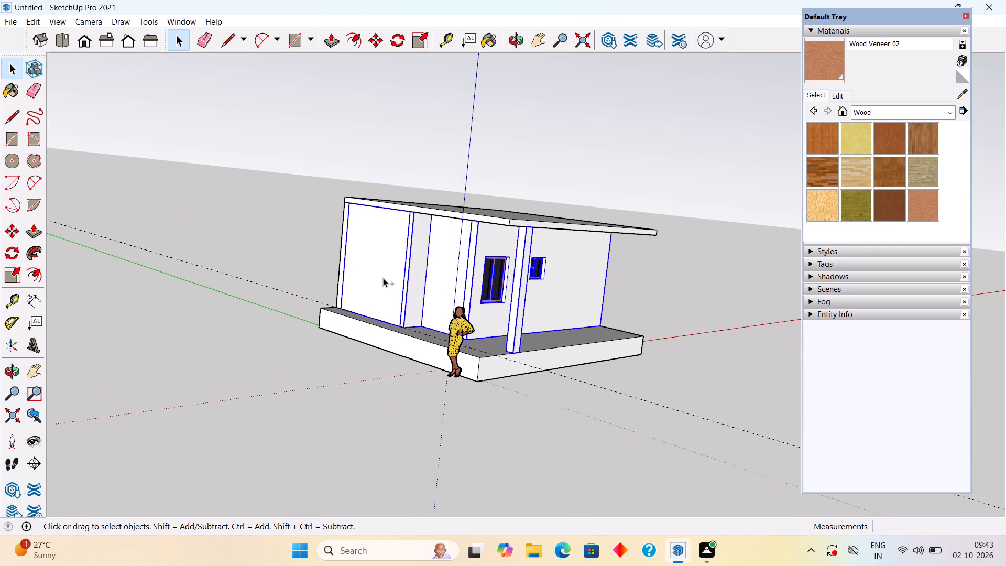
pyautogui.keyDown('ctrl'); pyautogui.moveTo(383, 278); pyautogui.dragTo(582, 318, button='middle'); pyautogui.keyUp('ctrl')
pyautogui.keyDown('ctrl'); pyautogui.moveTo(377, 314); pyautogui.dragTo(761, 335, button='middle'); pyautogui.keyUp('ctrl')
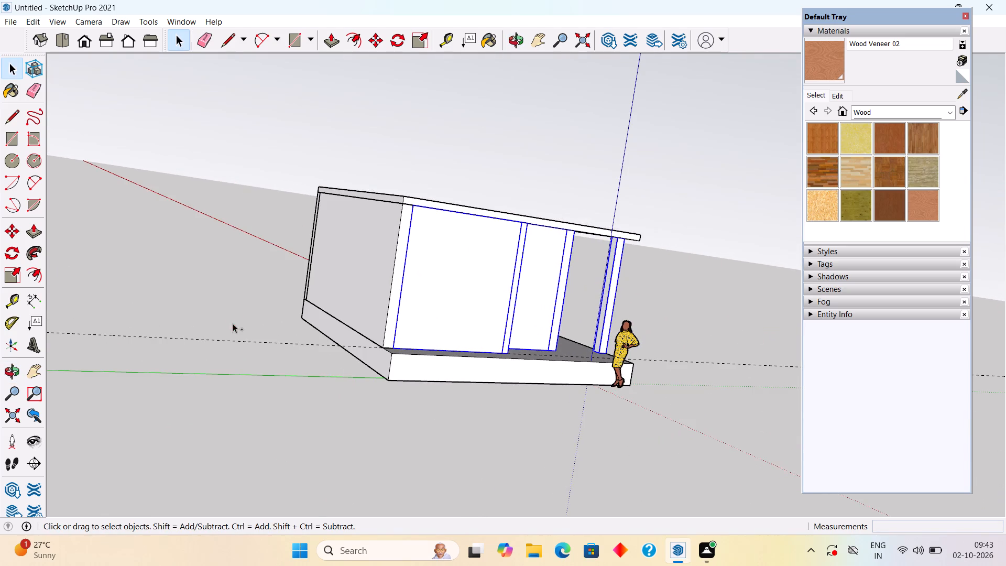
pyautogui.keyDown('ctrl'); pyautogui.moveTo(238, 322); pyautogui.dragTo(477, 350, button='middle'); pyautogui.keyUp('ctrl')
pyautogui.keyDown('ctrl'); pyautogui.click(456, 334); pyautogui.keyUp('ctrl')
pyautogui.keyDown('ctrl'); pyautogui.moveTo(605, 356); pyautogui.dragTo(821, 332, button='middle'); pyautogui.keyUp('ctrl')
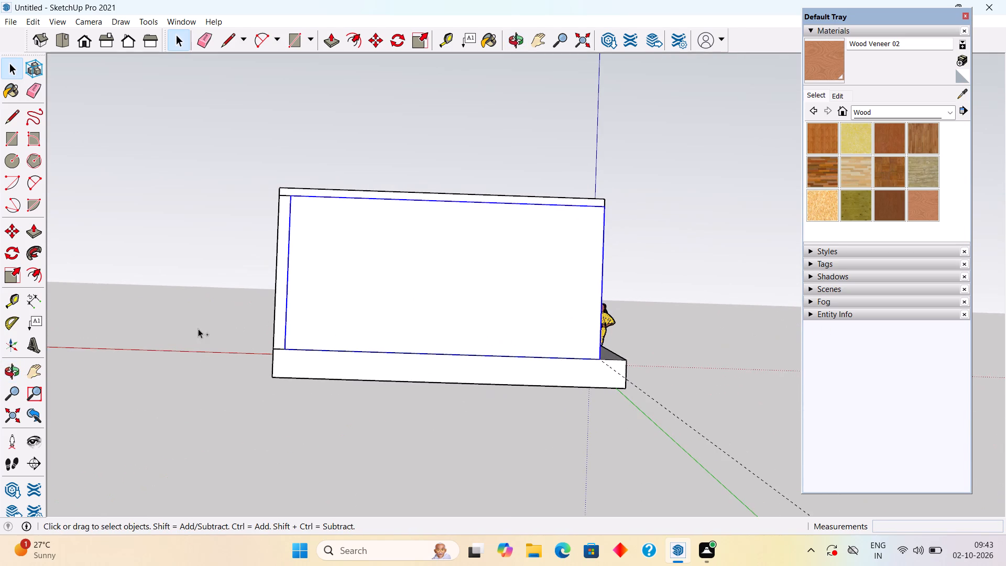
pyautogui.keyDown('ctrl'); pyautogui.moveTo(319, 311); pyautogui.dragTo(752, 315, button='middle'); pyautogui.keyUp('ctrl')
pyautogui.keyDown('ctrl'); pyautogui.click(472, 326); pyautogui.keyUp('ctrl')
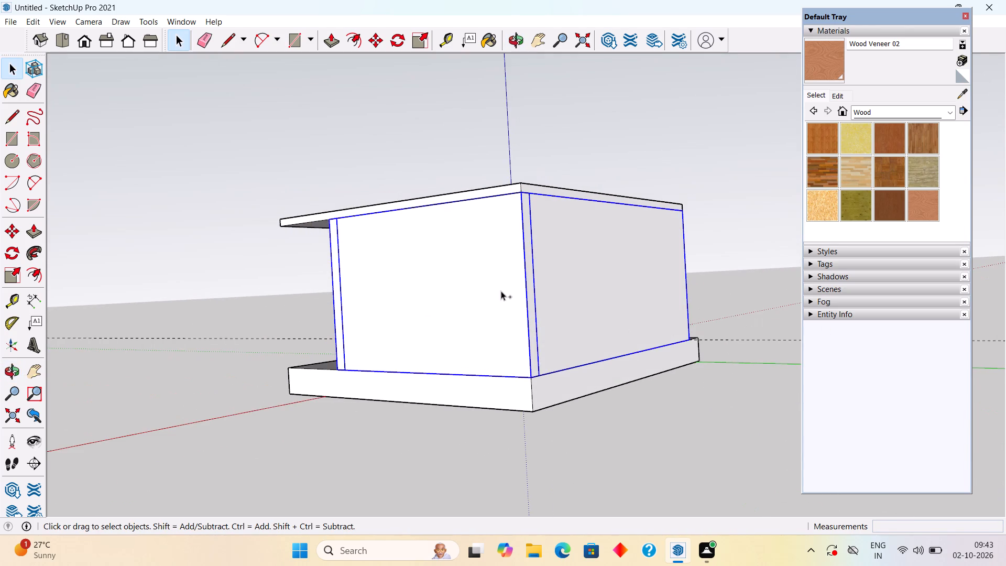
pyautogui.keyDown('ctrl'); pyautogui.moveTo(501, 290); pyautogui.dragTo(551, 466, button='middle'); pyautogui.keyUp('ctrl')
pyautogui.keyDown('ctrl'); pyautogui.click(500, 304); pyautogui.keyUp('ctrl')
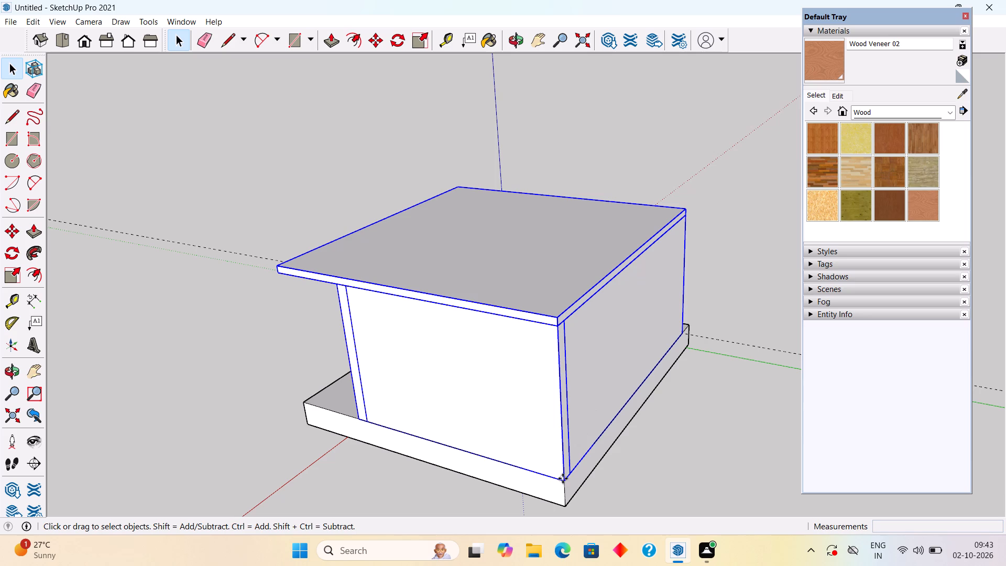
pyautogui.press('m')
pyautogui.click(562, 478)
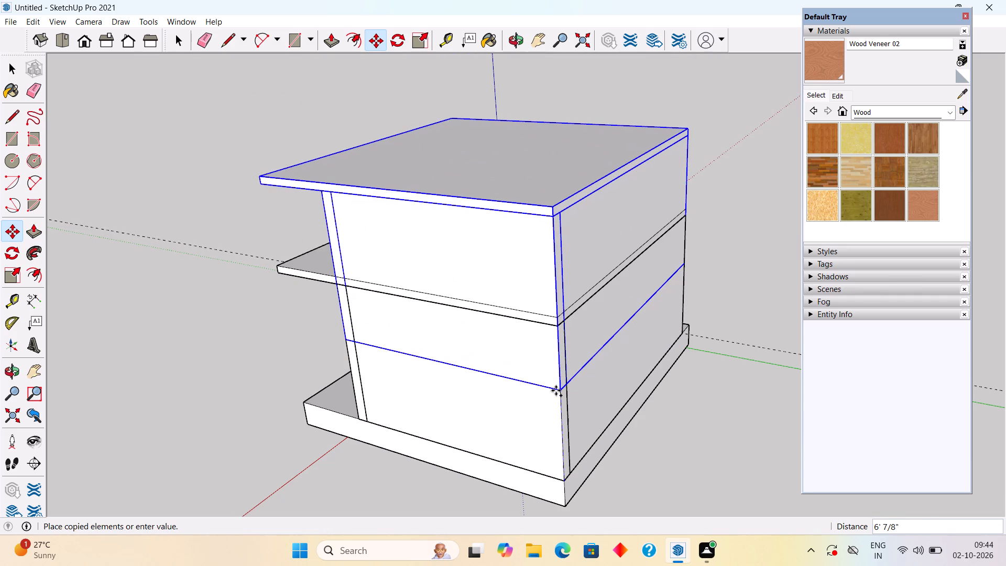
pyautogui.click(554, 314)
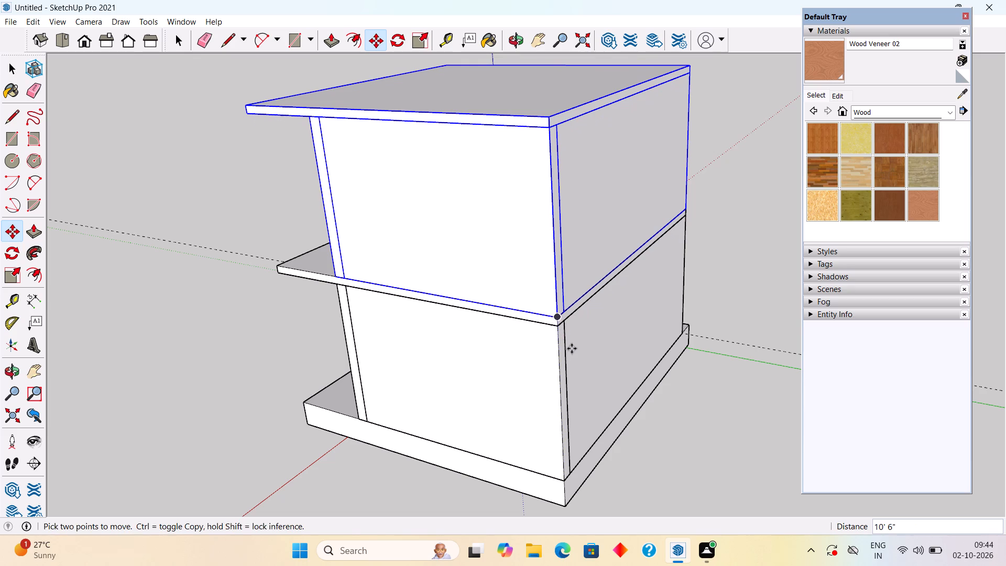
pyautogui.press('space')
# Inspect the stacked two-storey house from the porch side and the windowed front, checking how the upper floor sits on the lower one.
pyautogui.moveTo(563, 394); pyautogui.dragTo(262, 396, button='middle')
pyautogui.scroll(-1, 570, 363)
pyautogui.moveTo(571, 362); pyautogui.dragTo(101, 362, button='middle')
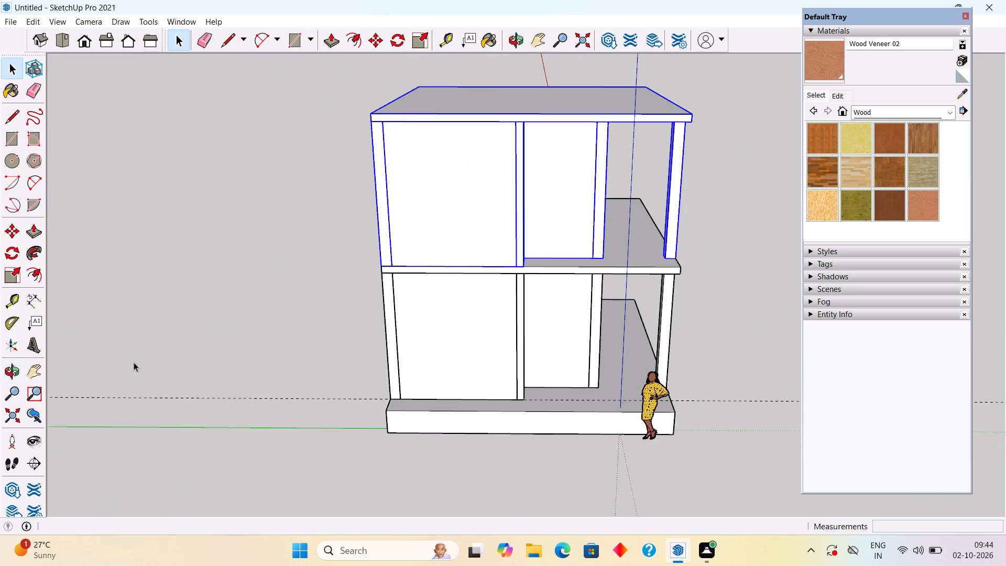
pyautogui.moveTo(577, 305); pyautogui.dragTo(232, 333, button='middle')
pyautogui.moveTo(571, 349); pyautogui.dragTo(412, 336, button='middle')
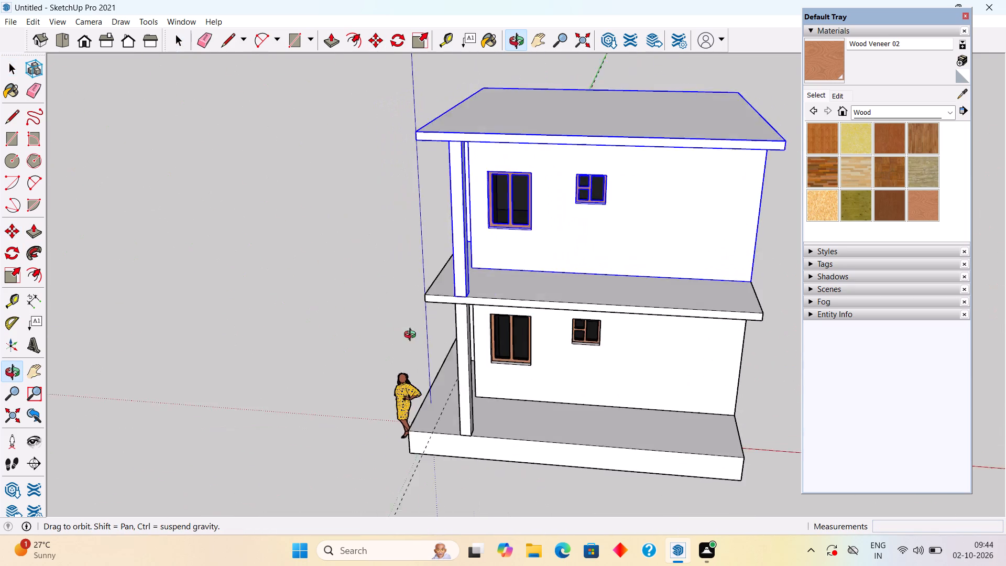
pyautogui.moveTo(412, 336); pyautogui.dragTo(425, 355, button='middle')
pyautogui.click(333, 323)
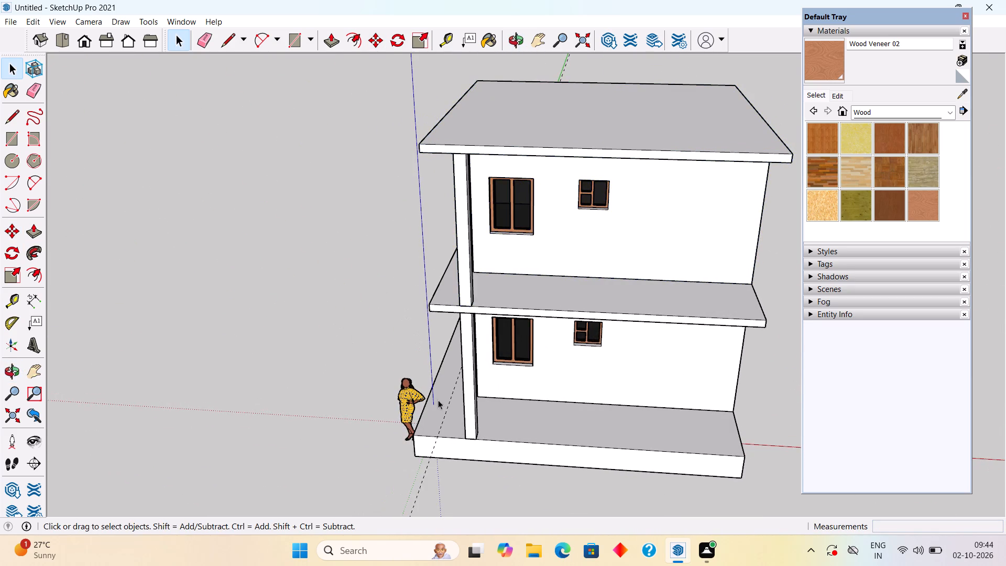
pyautogui.moveTo(599, 452); pyautogui.dragTo(614, 385, button='middle')
pyautogui.scroll(-6, 614, 385)
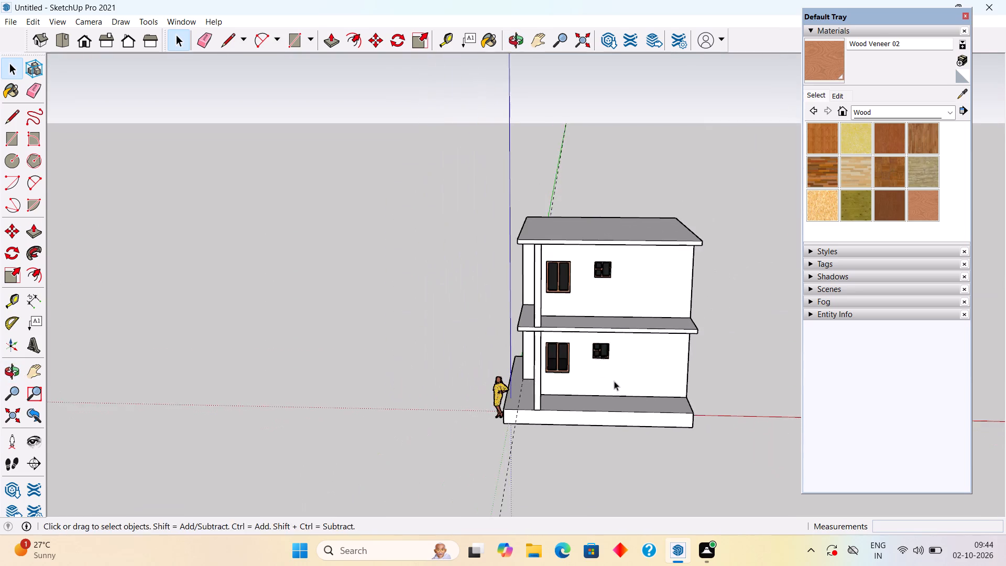
pyautogui.moveTo(610, 373); pyautogui.dragTo(622, 285, button='middle')
pyautogui.scroll(3, 742, 292)
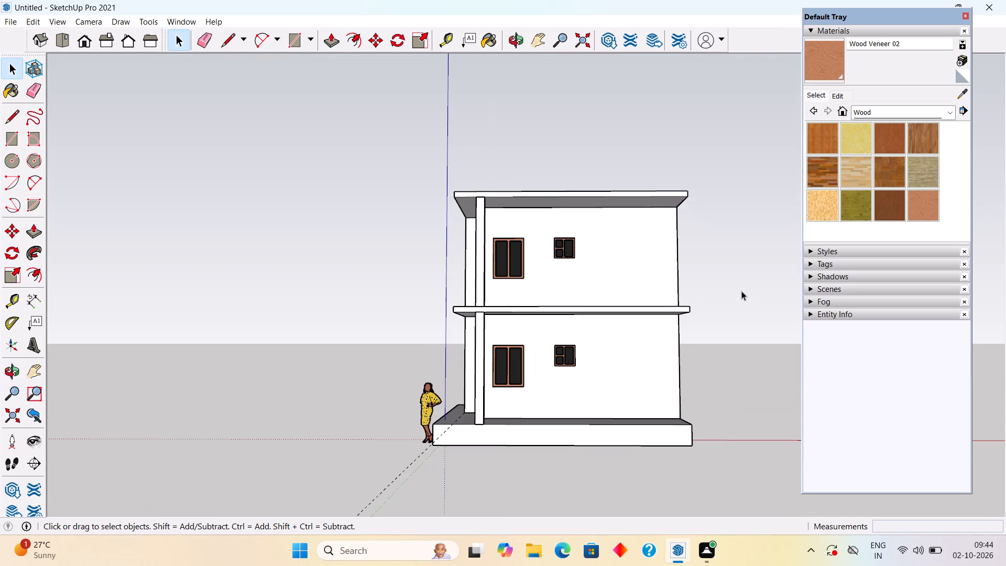
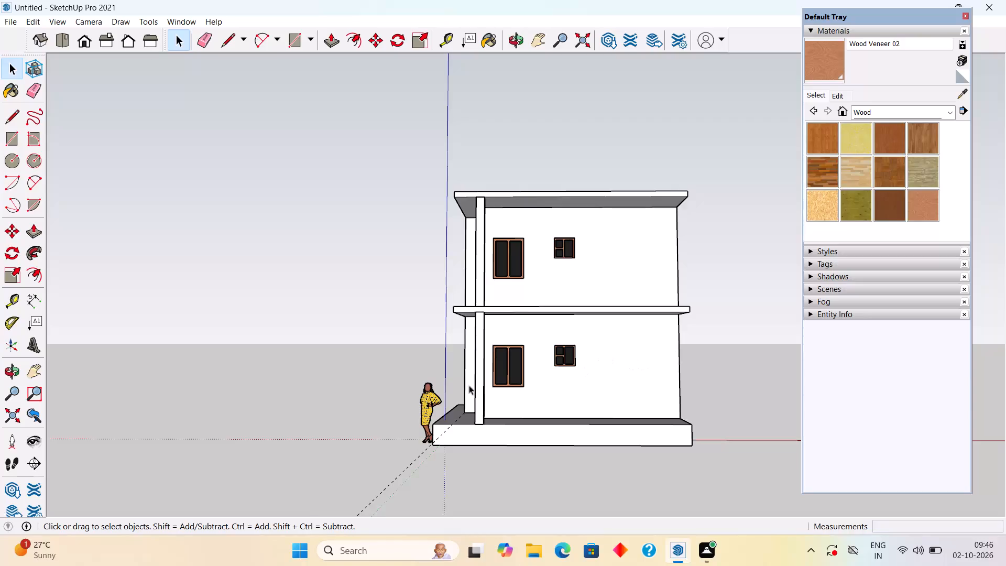
# Examine the two-storey house from the windowed front, porch corner and plain side wall, including the roof and intermediate slabs from above and below.
pyautogui.scroll(8, 579, 299)
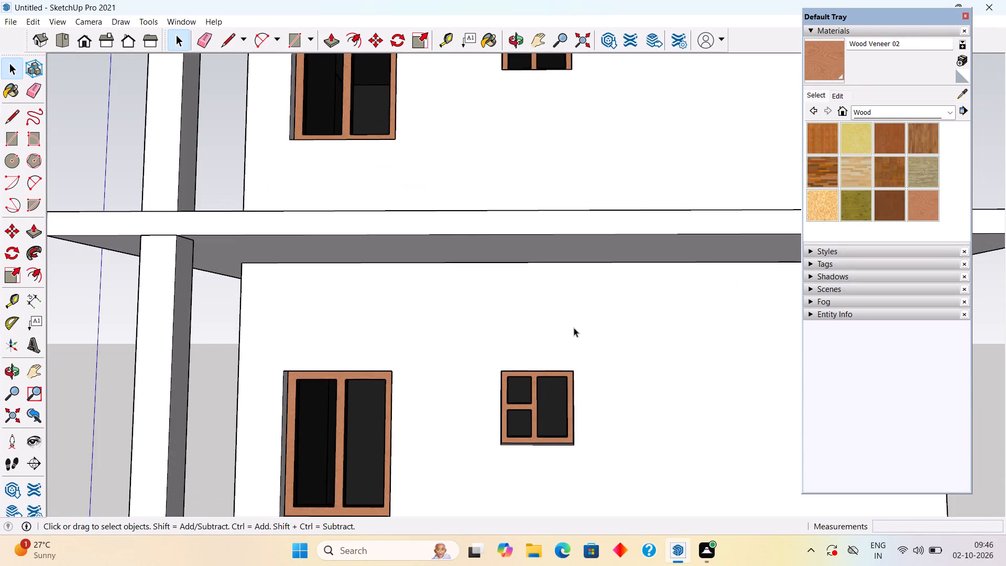
pyautogui.moveTo(544, 339); pyautogui.dragTo(551, 447, button='middle')
pyautogui.scroll(-8, 551, 447)
pyautogui.moveTo(541, 375); pyautogui.dragTo(437, 312, button='middle')
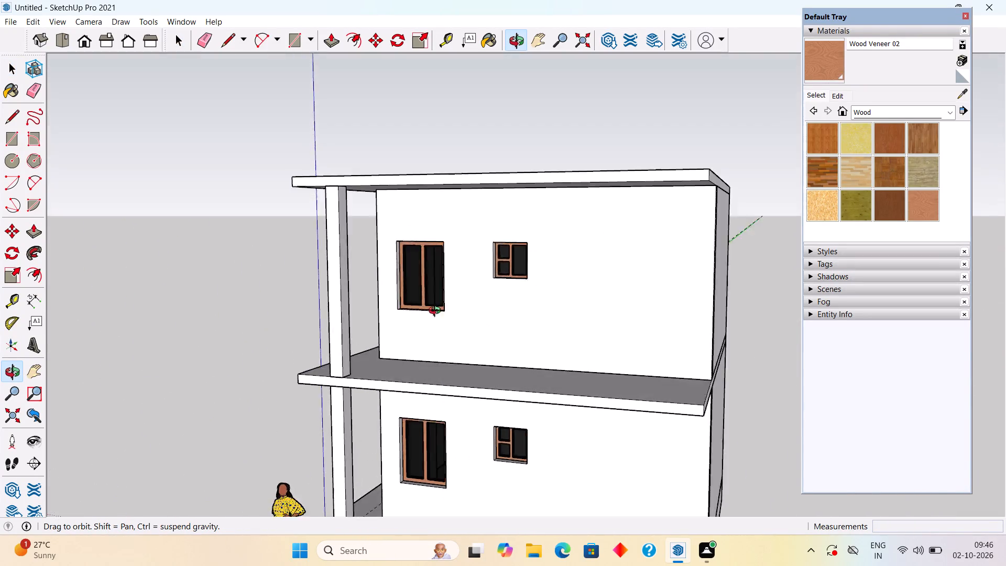
pyautogui.moveTo(437, 312); pyautogui.dragTo(449, 276, button='middle')
pyautogui.scroll(-5, 450, 281)
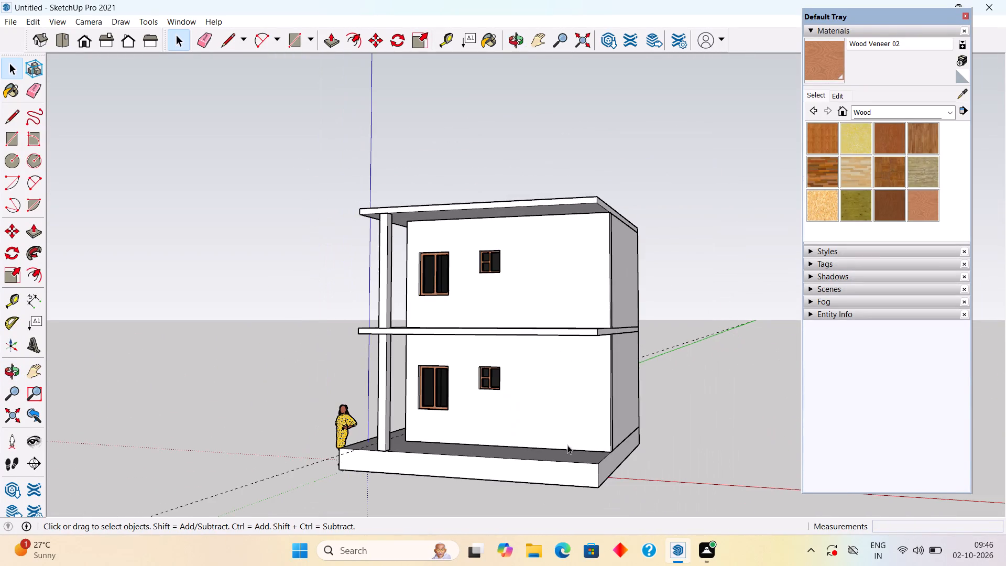
pyautogui.moveTo(567, 445); pyautogui.dragTo(651, 421, button='middle')
pyautogui.scroll(-3, 651, 431)
pyautogui.moveTo(527, 355); pyautogui.dragTo(525, 460, button='middle')
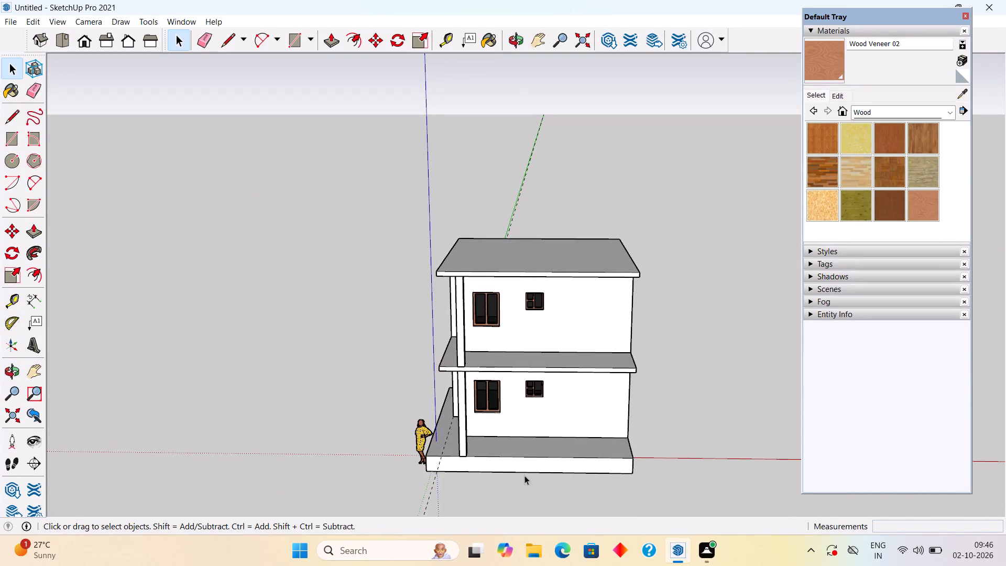
pyautogui.scroll(1, 519, 467)
pyautogui.moveTo(519, 467); pyautogui.dragTo(632, 488, button='middle')
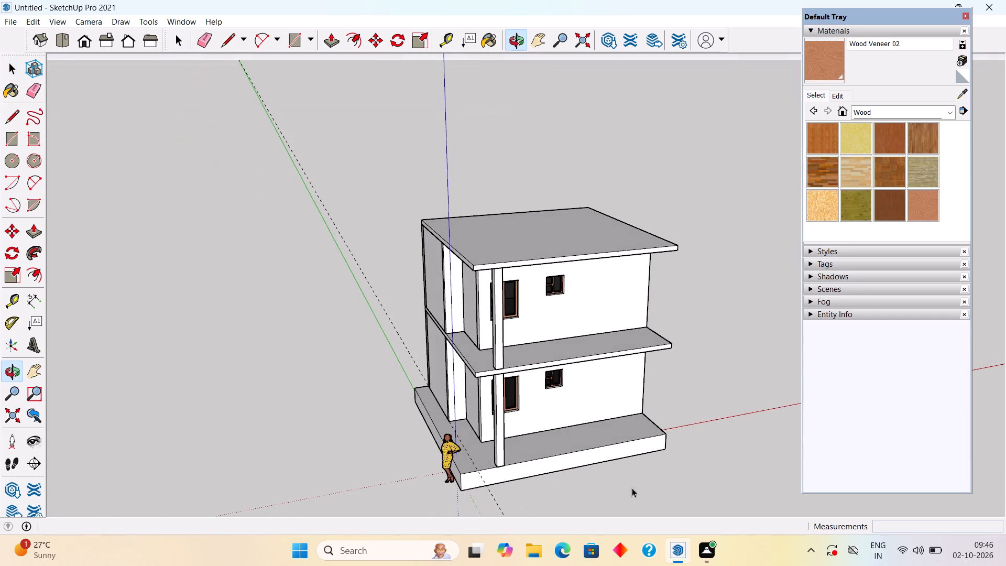
pyautogui.scroll(4, 522, 427)
pyautogui.moveTo(514, 419); pyautogui.dragTo(454, 382, button='middle')
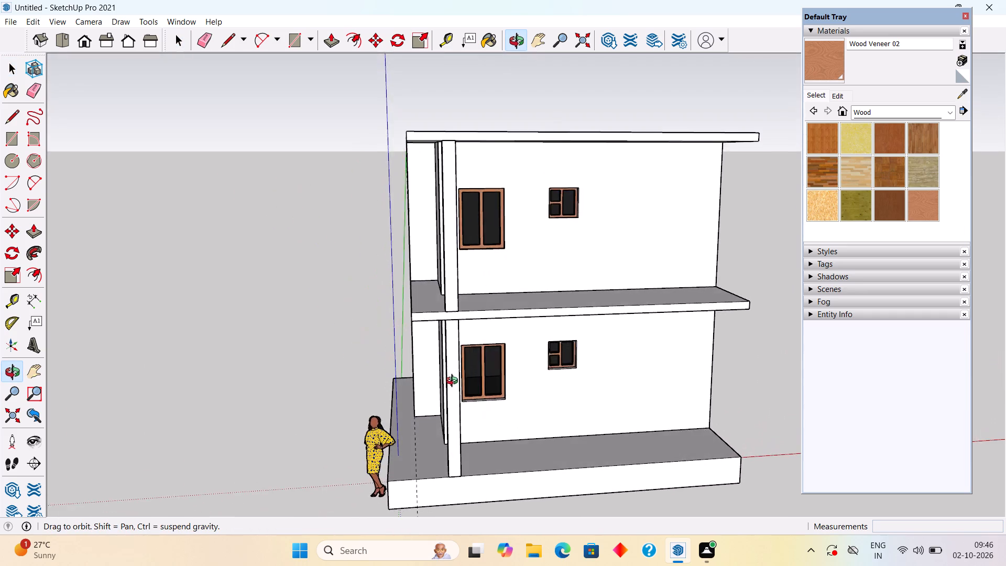
pyautogui.moveTo(454, 382); pyautogui.dragTo(486, 317, button='middle')
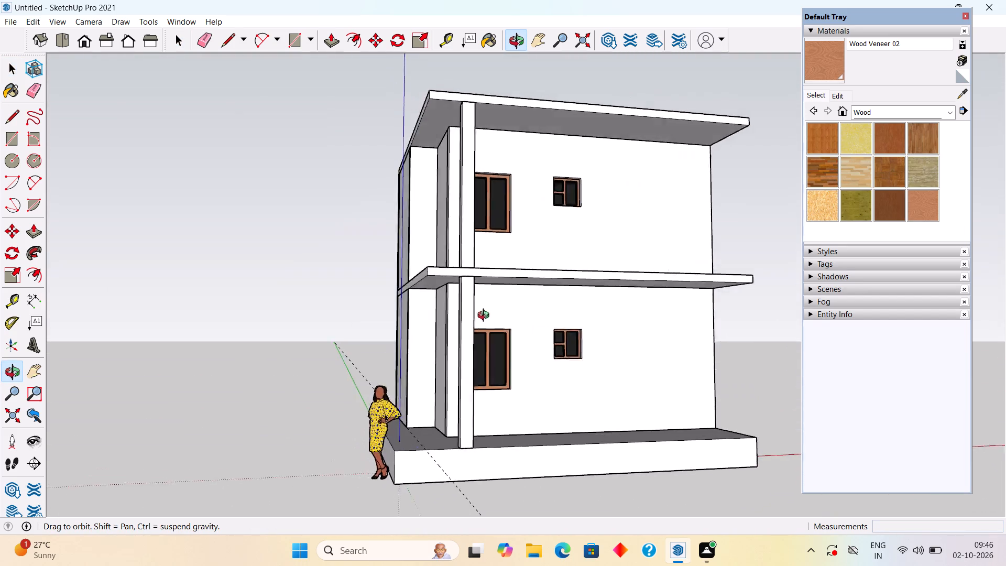
pyautogui.moveTo(486, 317); pyautogui.dragTo(388, 449, button='middle')
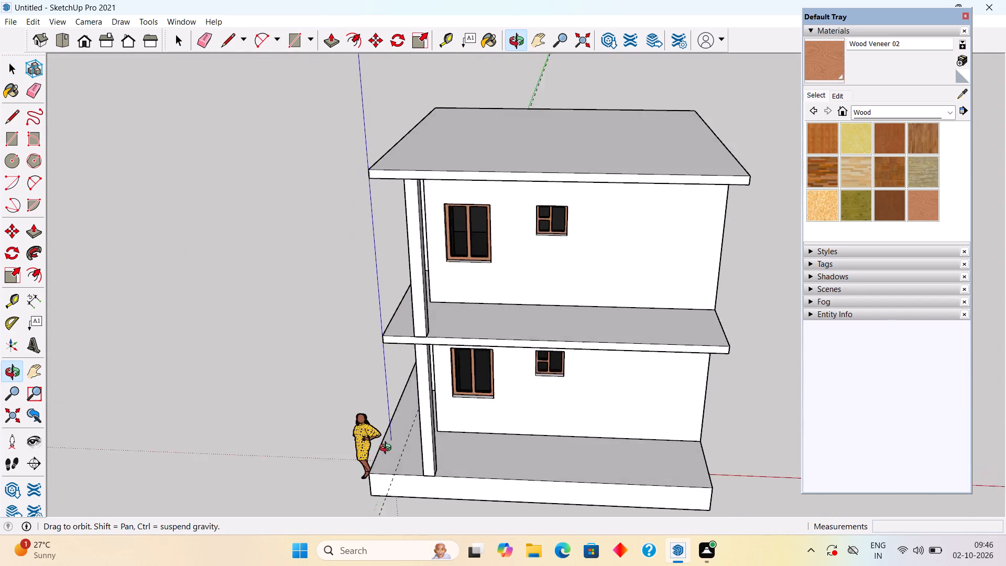
pyautogui.moveTo(388, 449); pyautogui.dragTo(380, 317, button='middle')
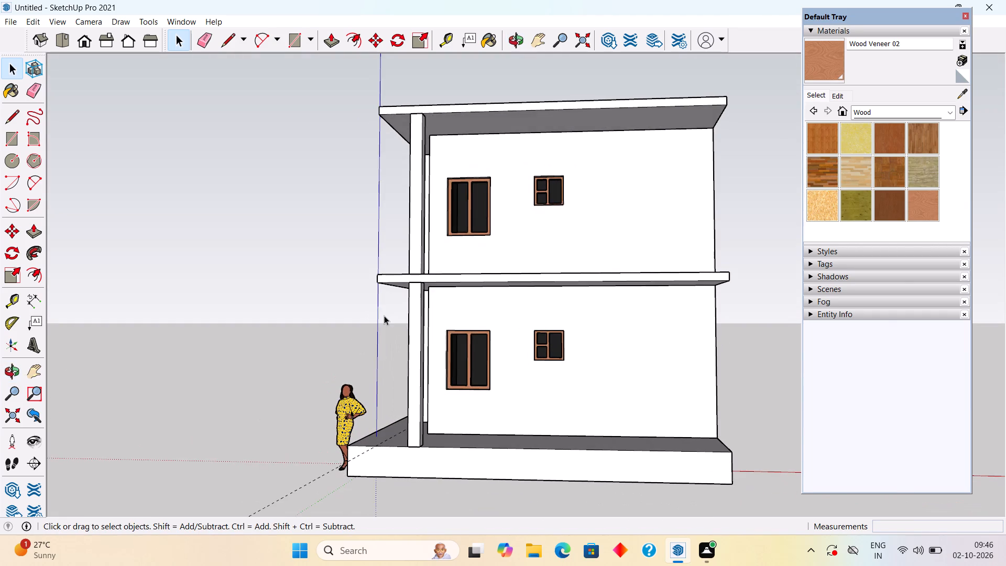
pyautogui.scroll(-2, 387, 314)
pyautogui.moveTo(693, 259); pyautogui.dragTo(544, 293, button='middle')
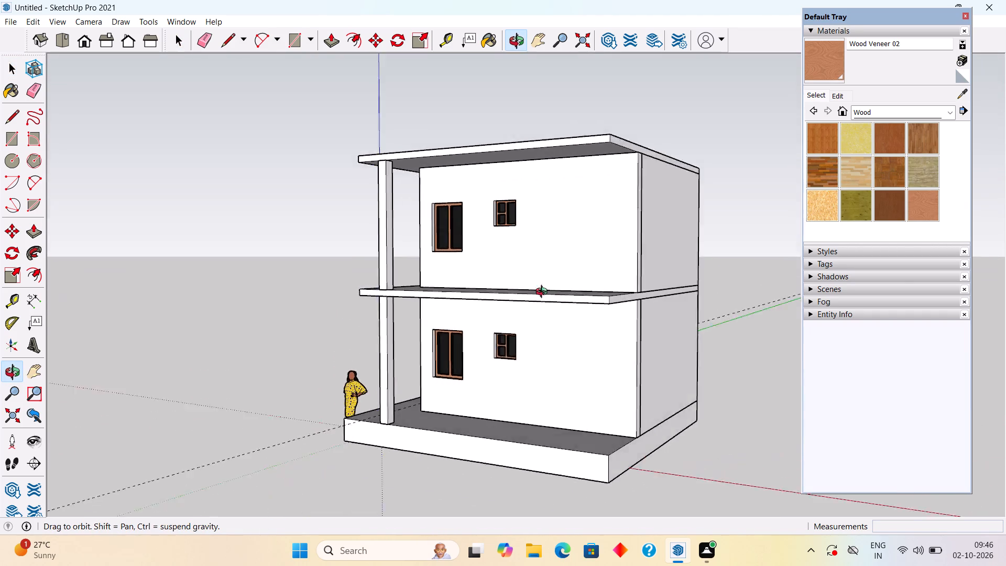
pyautogui.moveTo(544, 293); pyautogui.dragTo(443, 355, button='middle')
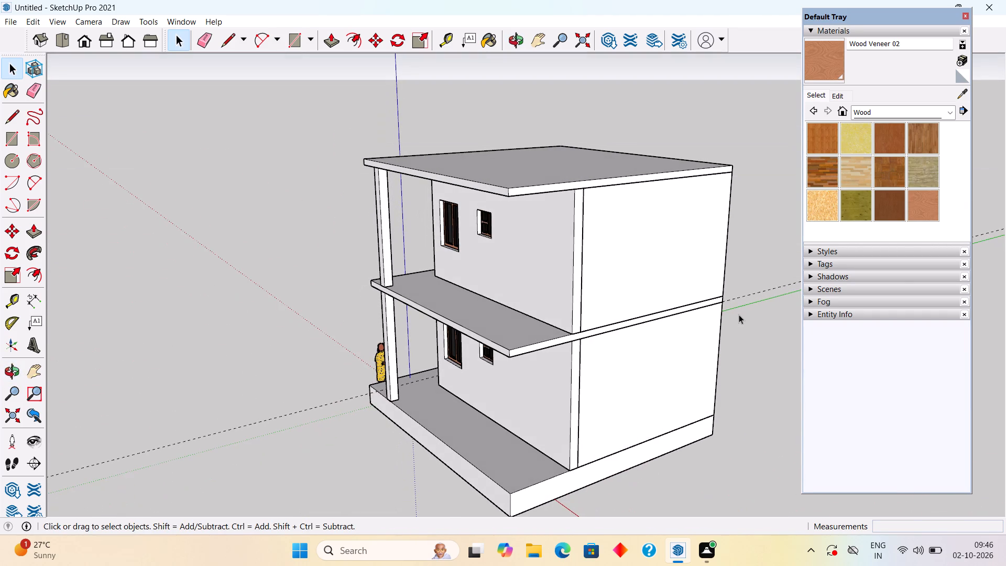
pyautogui.scroll(1, 739, 314)
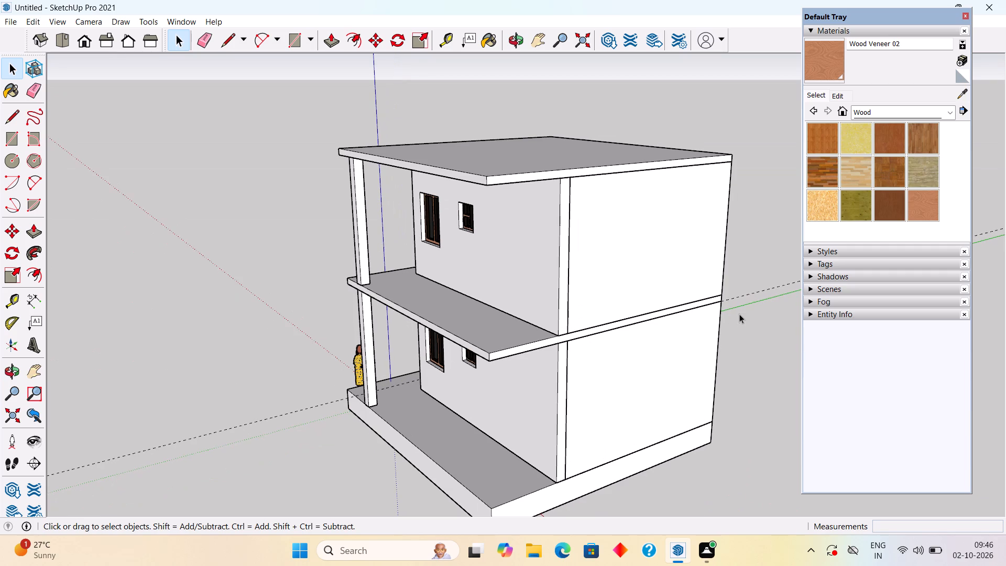
# Close the Default Tray to clear the modelling area.
pyautogui.click(966, 16)
# Review the whole two-storey house from the porch corner and the windowed front, checking the columns, windows and slab overhangs on both floors.
pyautogui.scroll(-4, 672, 287)
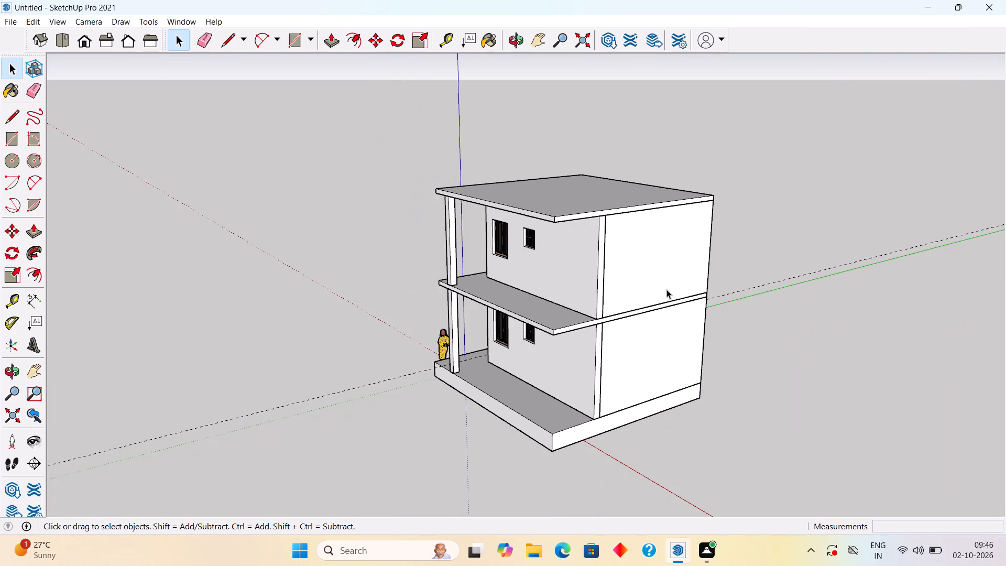
pyautogui.moveTo(632, 397); pyautogui.dragTo(859, 385, button='middle')
pyautogui.moveTo(599, 409); pyautogui.dragTo(770, 396, button='middle')
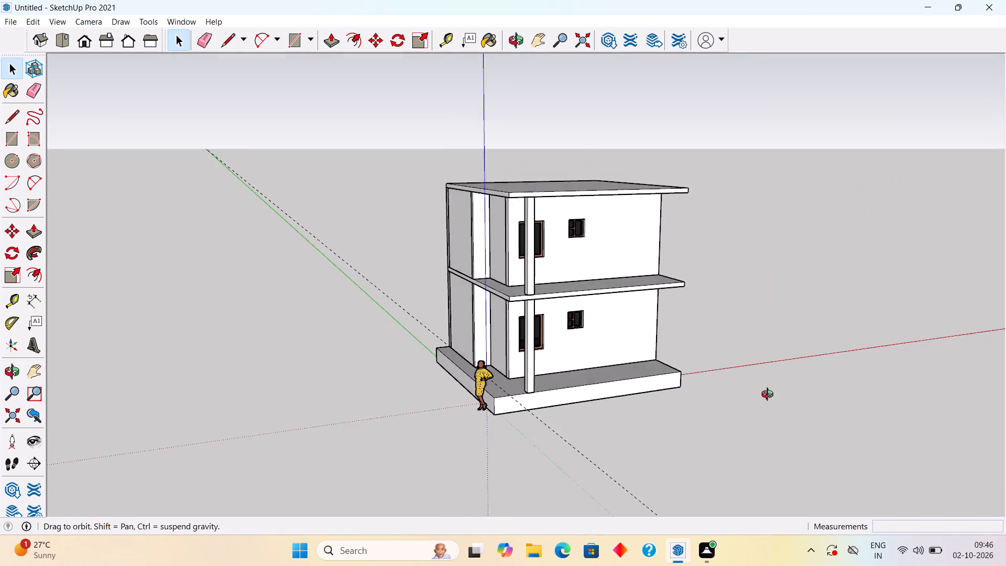
pyautogui.moveTo(770, 396); pyautogui.dragTo(753, 464, button='middle')
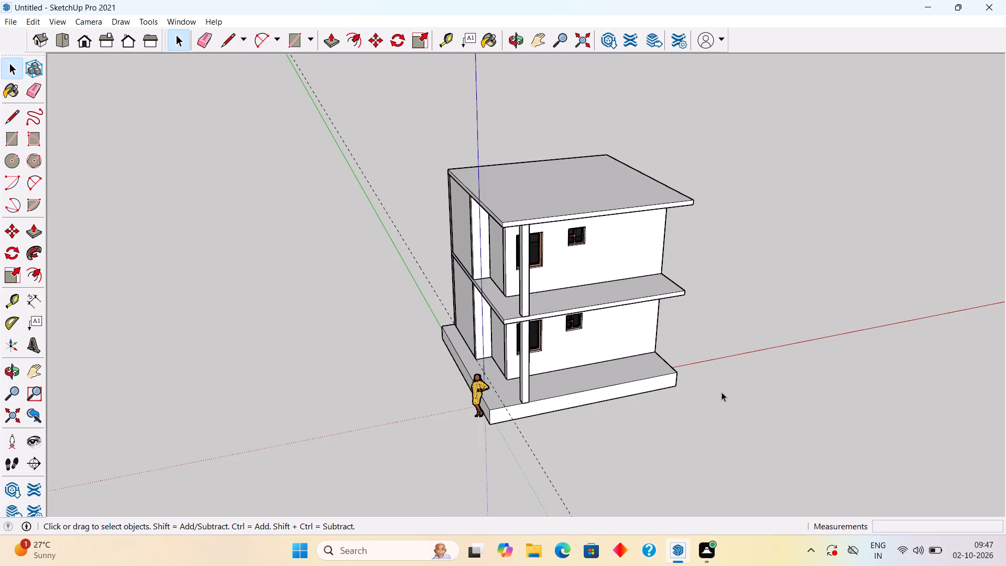
pyautogui.scroll(2, 721, 392)
pyautogui.scroll(4, 595, 361)
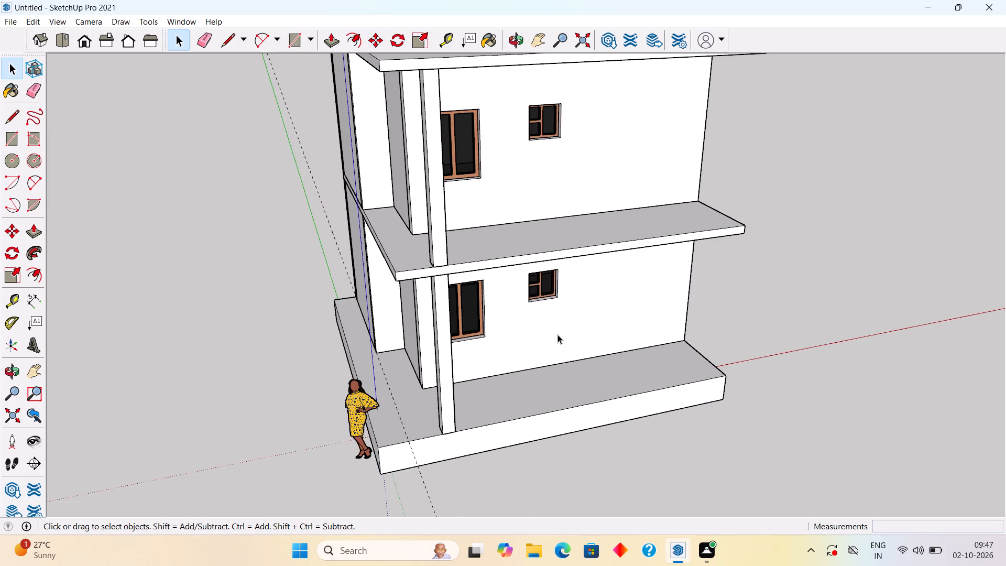
pyautogui.moveTo(557, 334); pyautogui.dragTo(406, 309, button='middle')
pyautogui.scroll(-3, 406, 315)
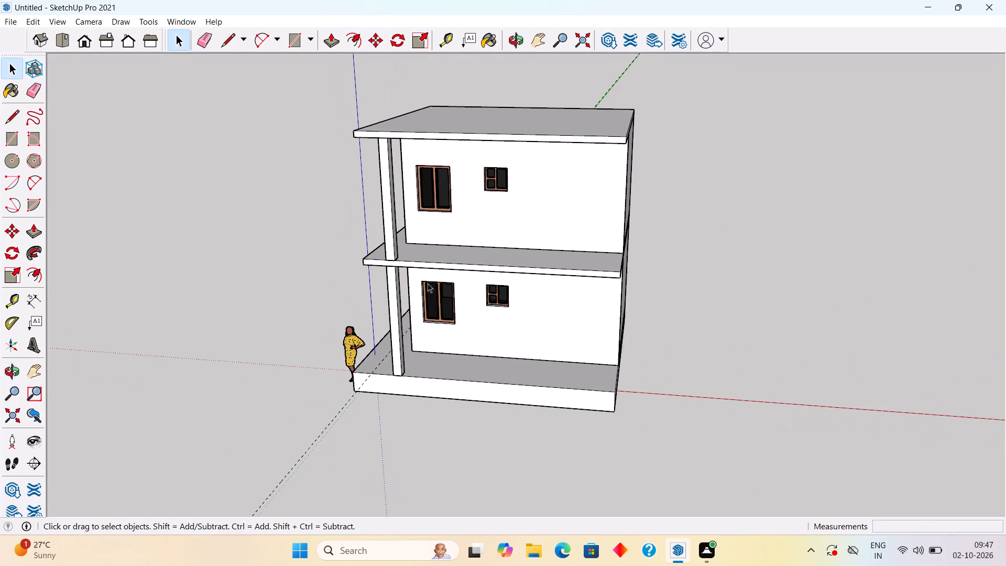
pyautogui.scroll(1, 494, 206)
pyautogui.moveTo(499, 203); pyautogui.dragTo(509, 176, button='middle')
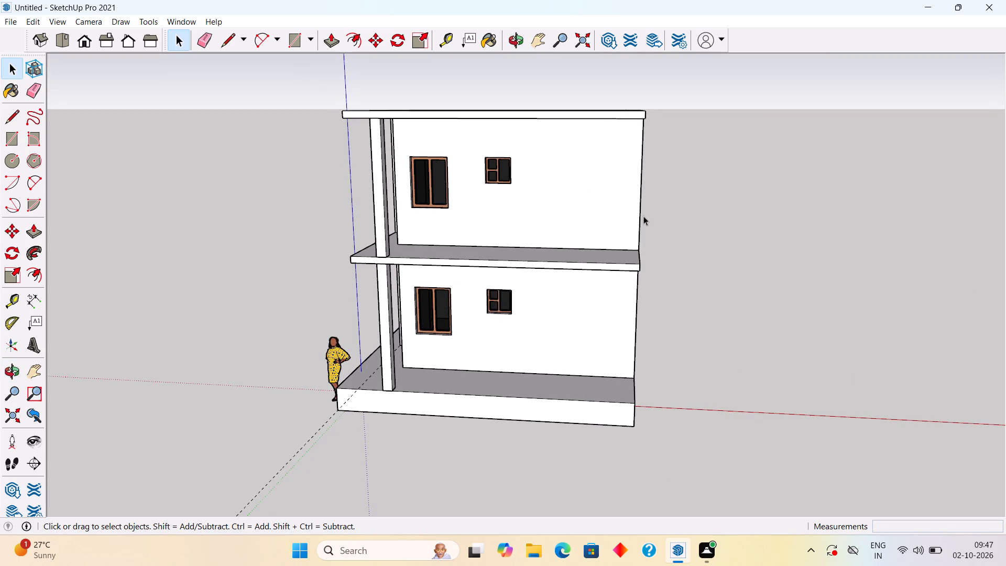
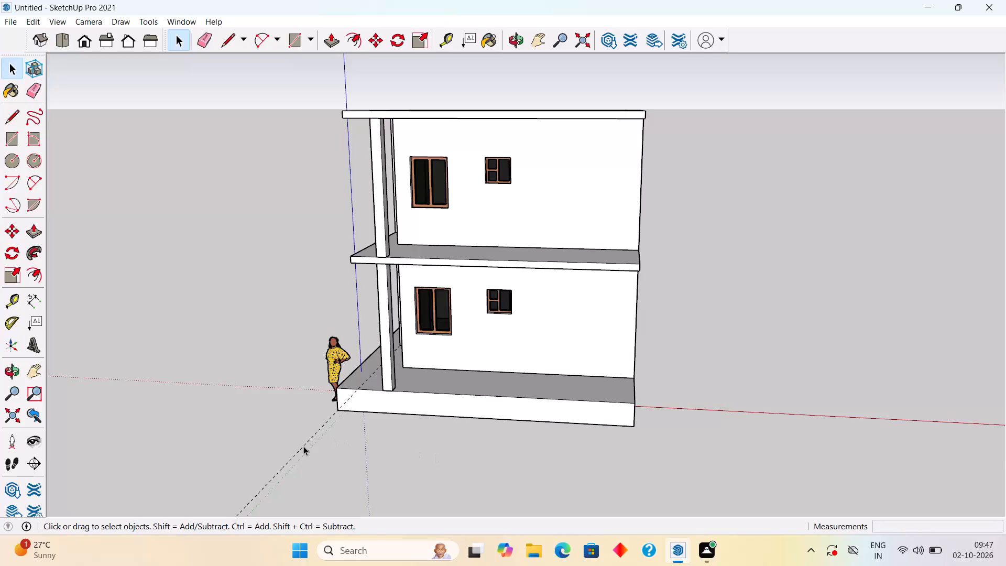
# Delete the dashed guide line that runs along the ground from the raised slab's front corner beside the human figure.
pyautogui.click(304, 447)
pyautogui.press('Delete')
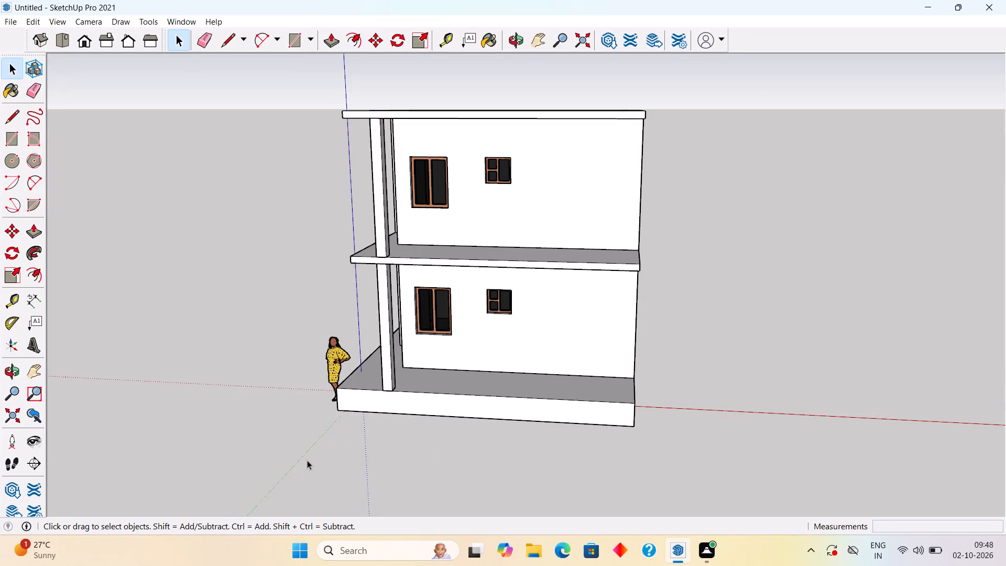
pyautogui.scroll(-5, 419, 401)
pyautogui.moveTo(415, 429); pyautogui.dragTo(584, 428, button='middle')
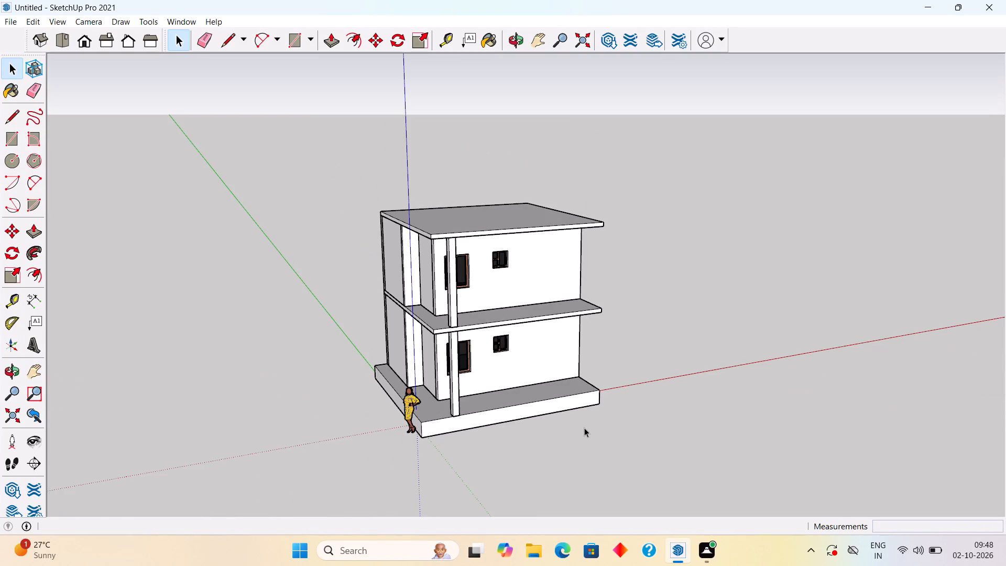
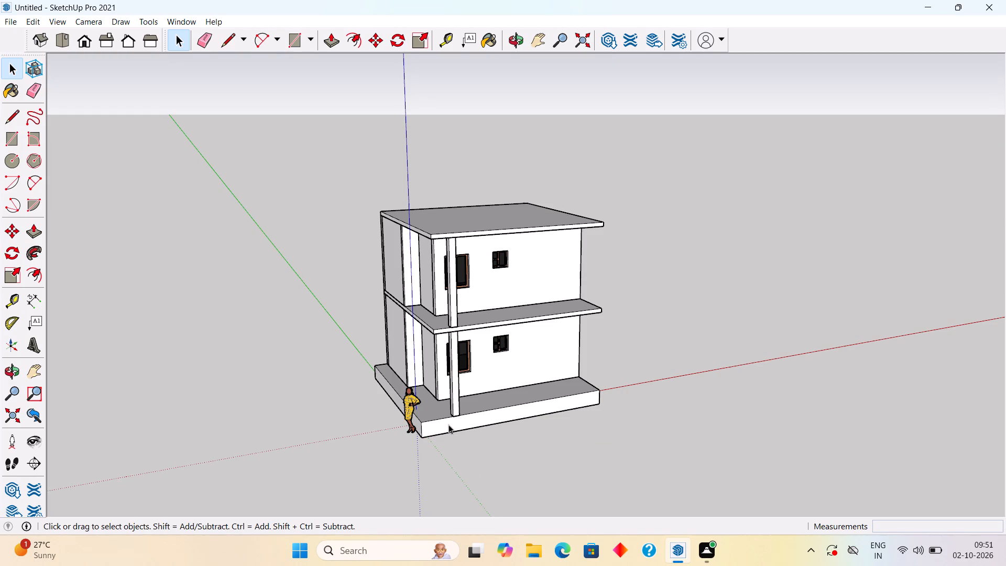
# Examine the house's windowed side, porch column and raised slab from several angles.
pyautogui.scroll(2, 483, 410)
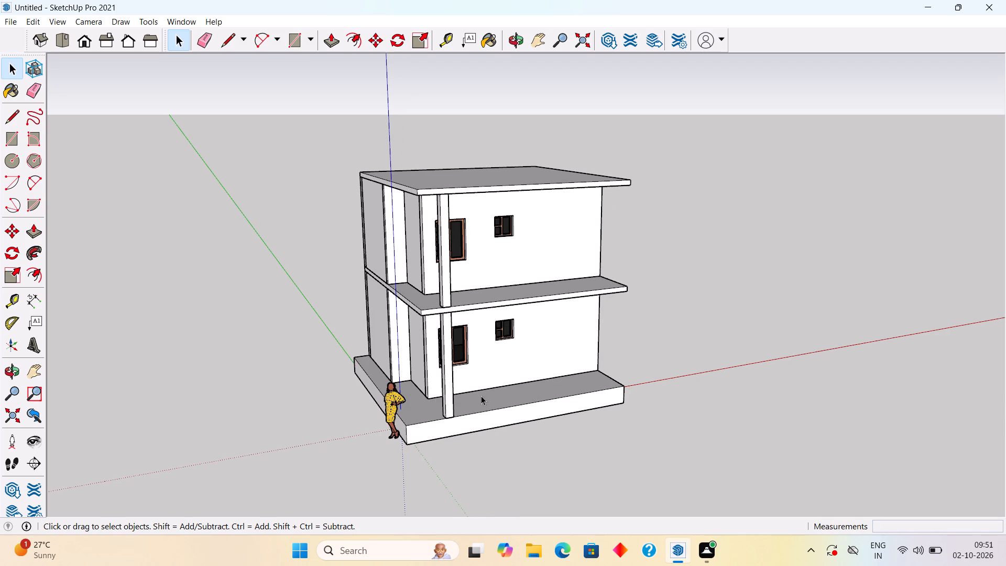
pyautogui.moveTo(472, 392); pyautogui.dragTo(396, 380, button='middle')
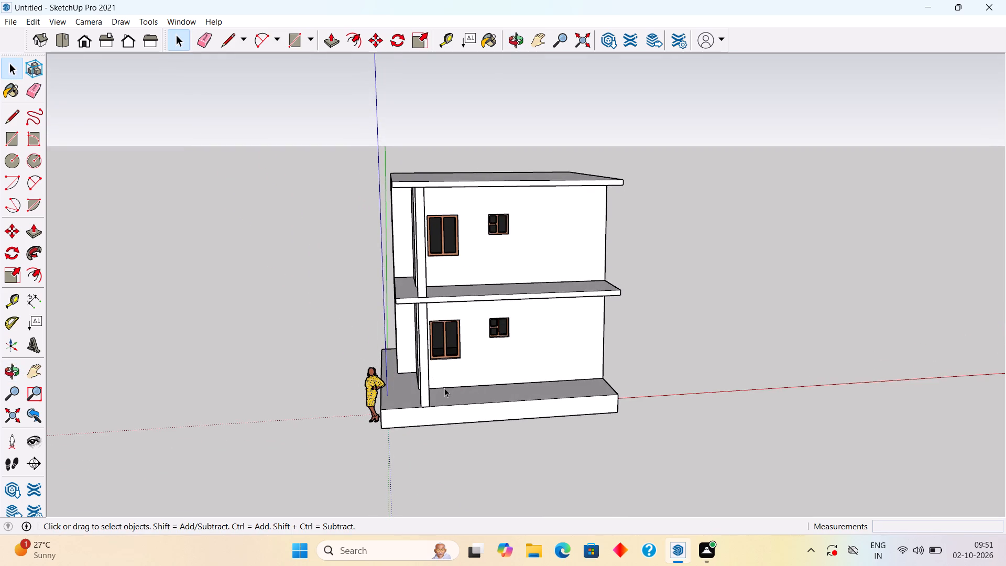
pyautogui.scroll(4, 436, 390)
pyautogui.moveTo(445, 379); pyautogui.dragTo(447, 363, button='middle')
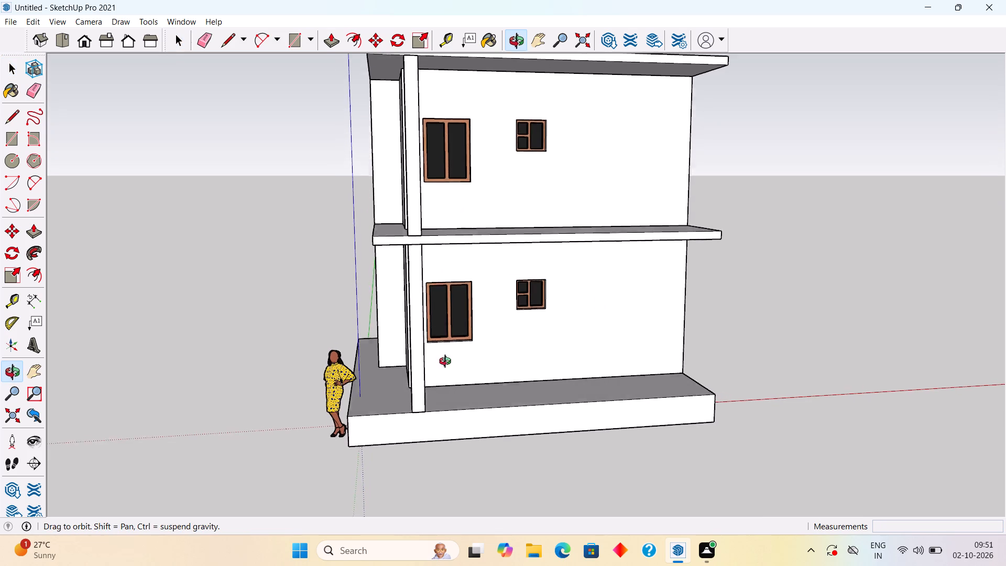
pyautogui.moveTo(447, 363); pyautogui.dragTo(451, 339, button='middle')
pyautogui.moveTo(453, 358); pyautogui.dragTo(442, 322, button='middle')
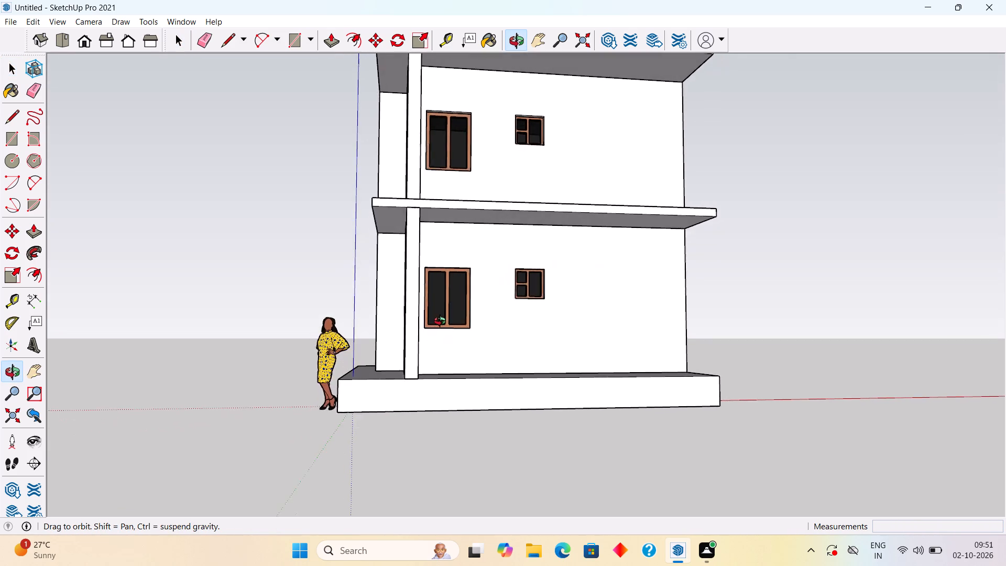
pyautogui.moveTo(442, 322); pyautogui.dragTo(551, 416, button='middle')
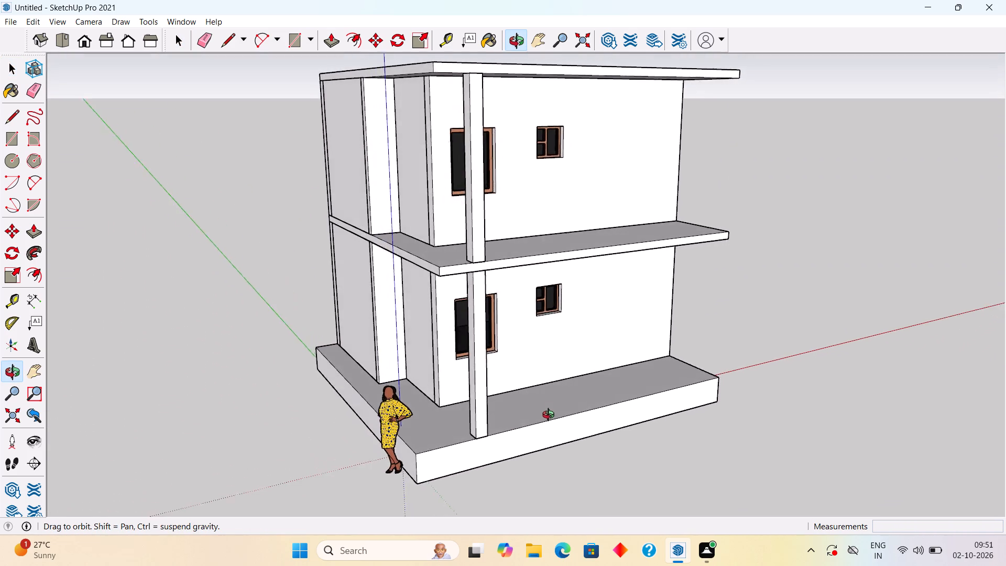
pyautogui.moveTo(551, 416); pyautogui.dragTo(562, 409, button='middle')
pyautogui.scroll(-2, 562, 409)
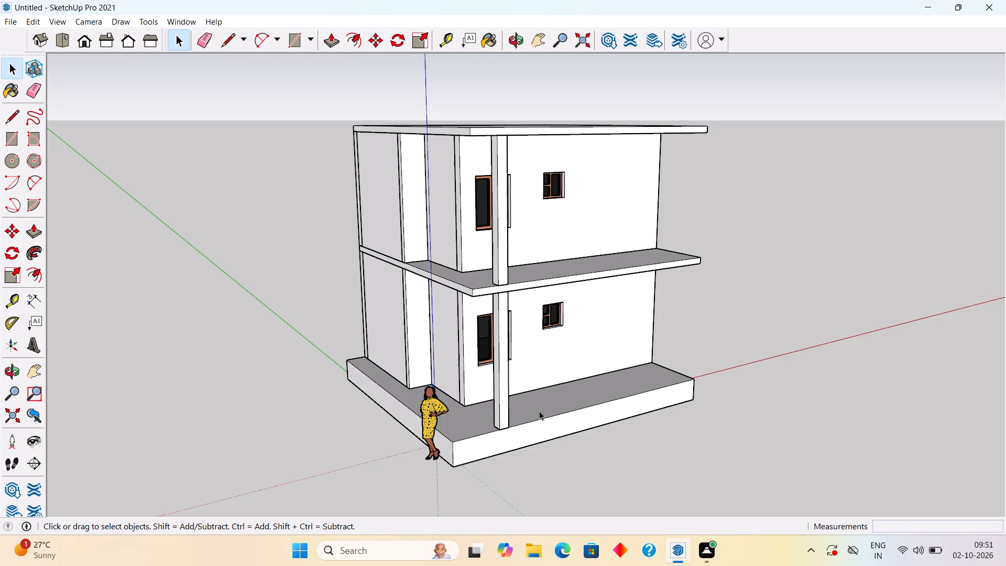
# Draw a 19' 3" by 5' 3" rectangle on the raised slab, from the windowed wall's base corner to the slab's outer corner.
pyautogui.moveTo(539, 411); pyautogui.dragTo(478, 383, button='middle')
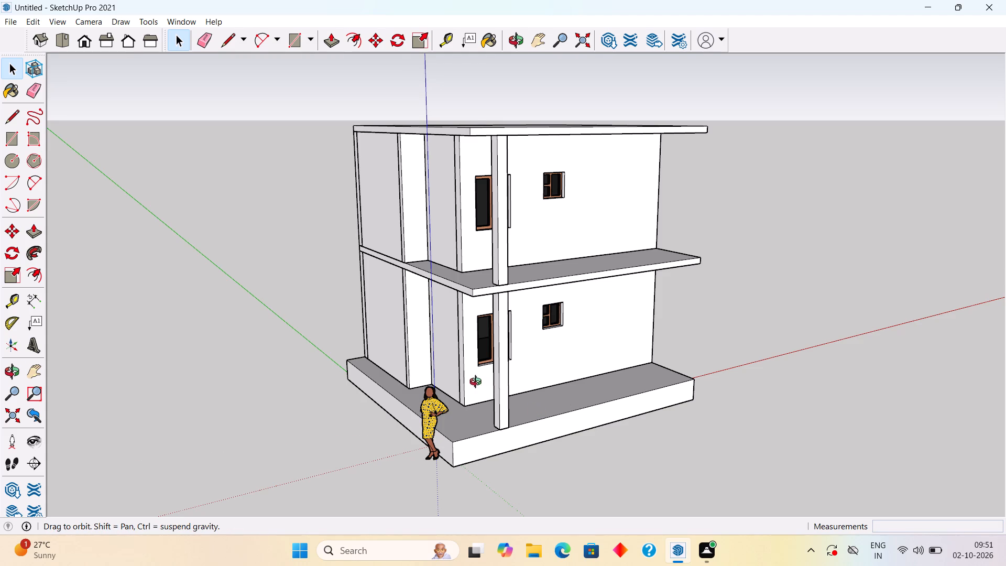
pyautogui.moveTo(478, 383); pyautogui.dragTo(472, 383, button='middle')
pyautogui.scroll(3, 541, 390)
pyautogui.moveTo(517, 397); pyautogui.dragTo(424, 397, button='middle')
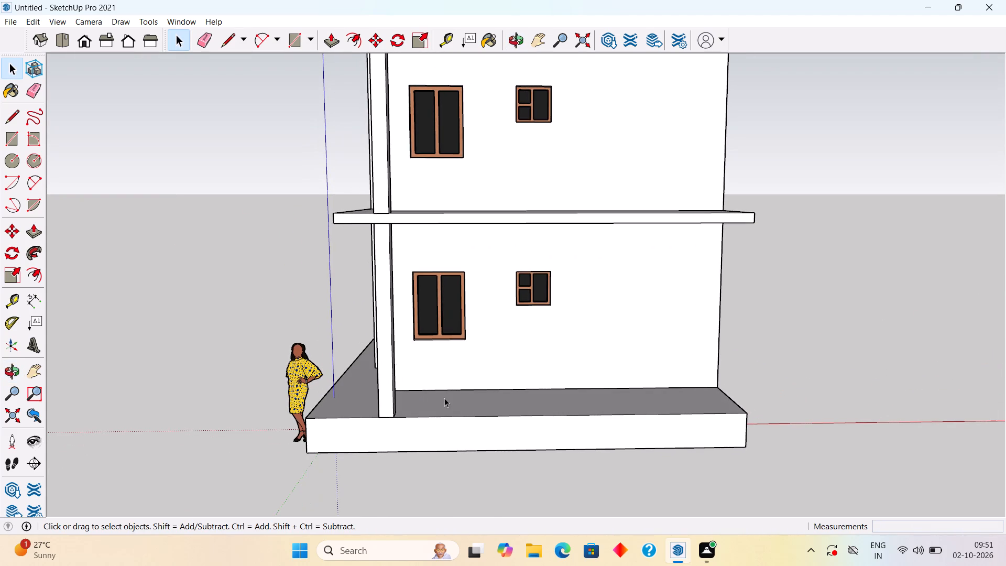
pyautogui.moveTo(444, 398); pyautogui.dragTo(465, 366, button='middle')
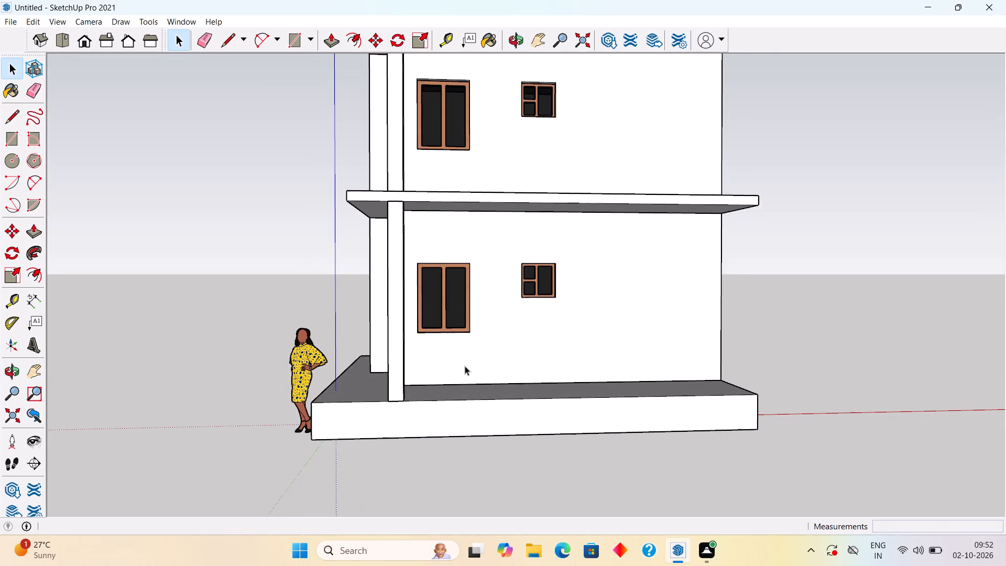
pyautogui.scroll(3, 465, 366)
pyautogui.moveTo(471, 381); pyautogui.dragTo(472, 441, button='middle')
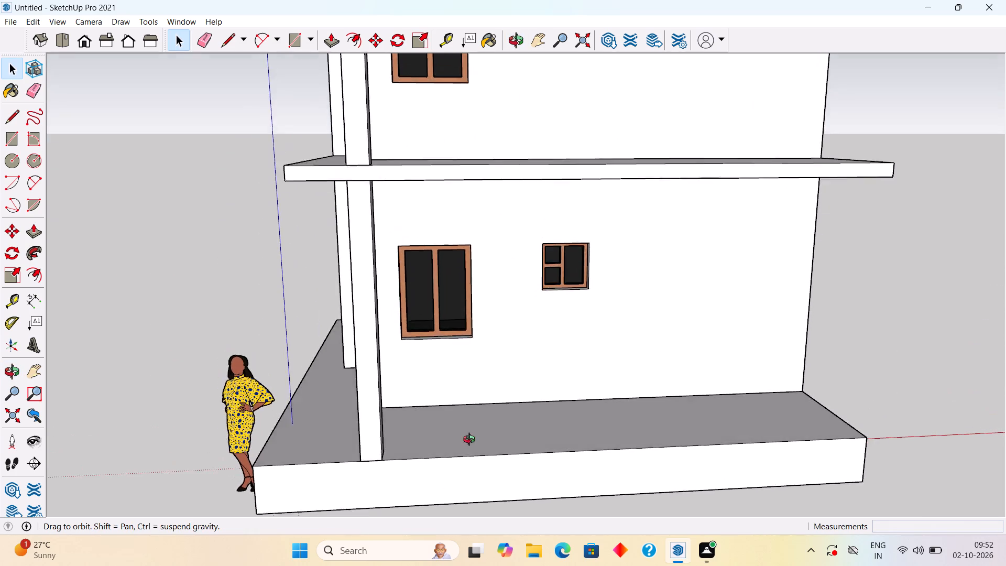
pyautogui.moveTo(472, 441); pyautogui.dragTo(424, 462, button='middle')
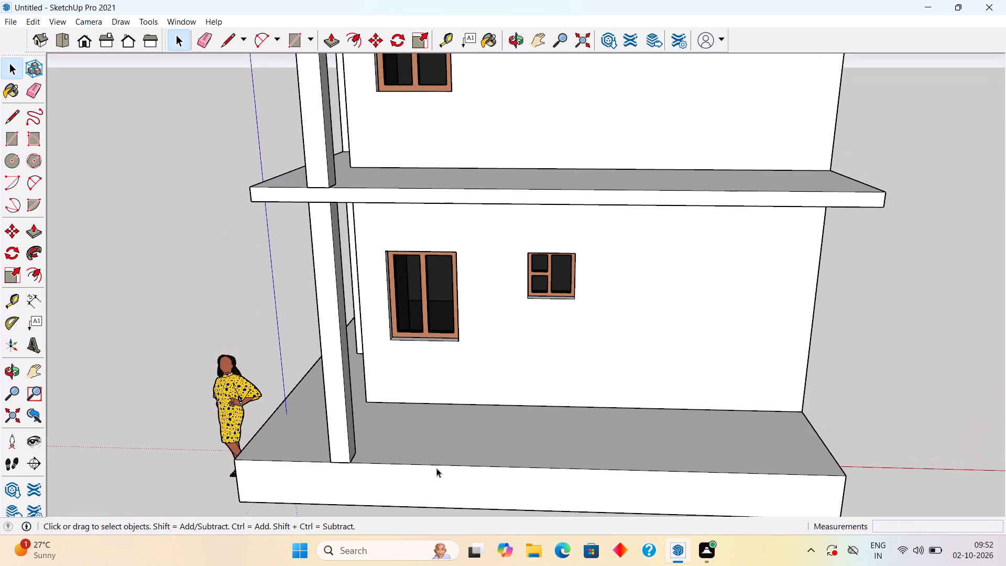
pyautogui.press('r')
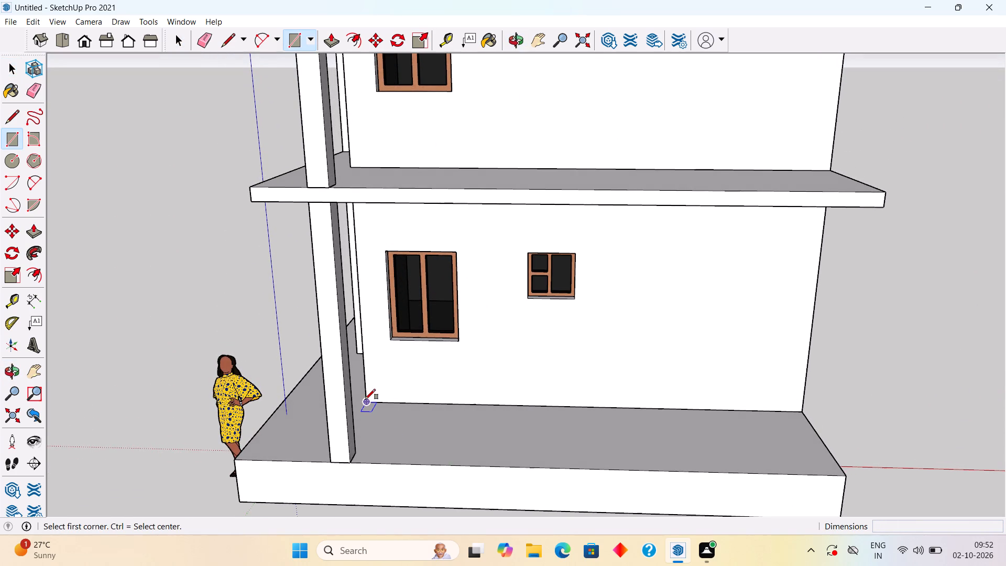
pyautogui.click(365, 401)
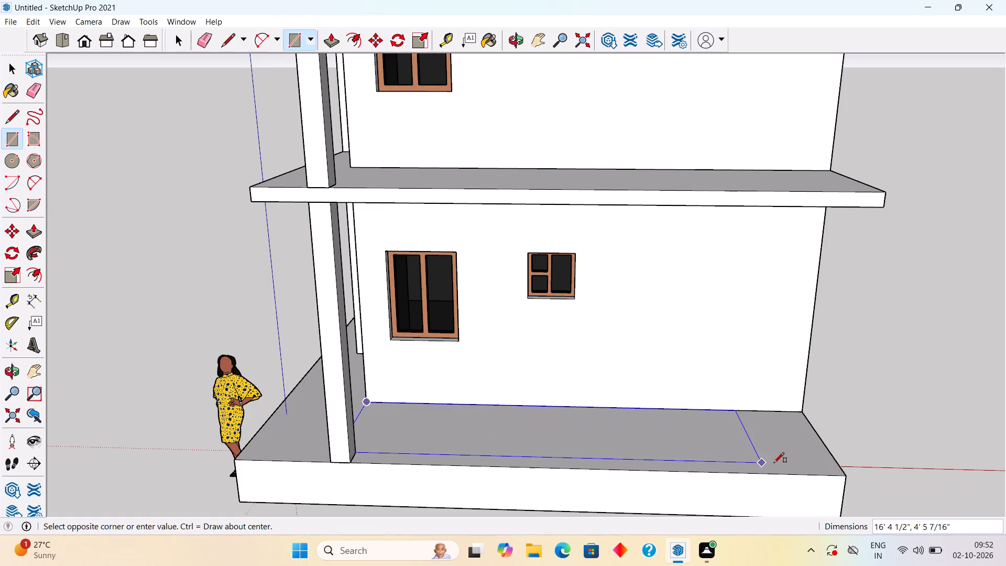
pyautogui.click(846, 477)
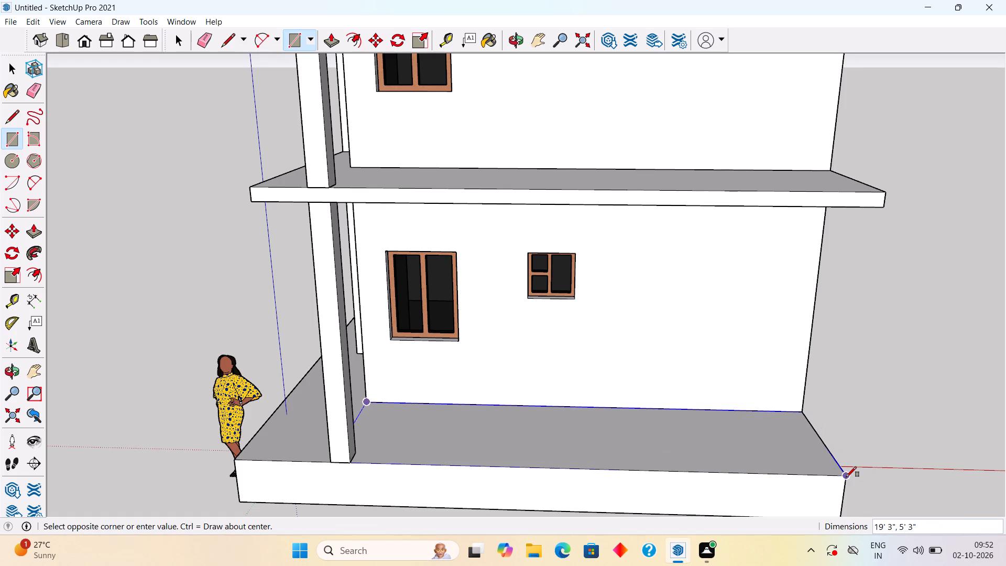
pyautogui.press('space')
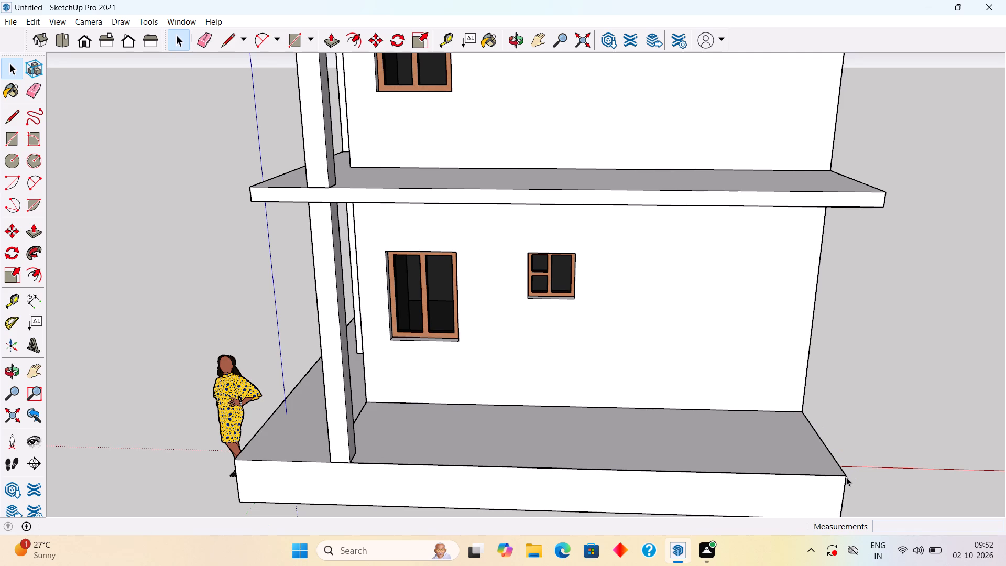
# Push/Pull the rectangle on the slab in front of the windowed wall upward.
pyautogui.click(668, 447)
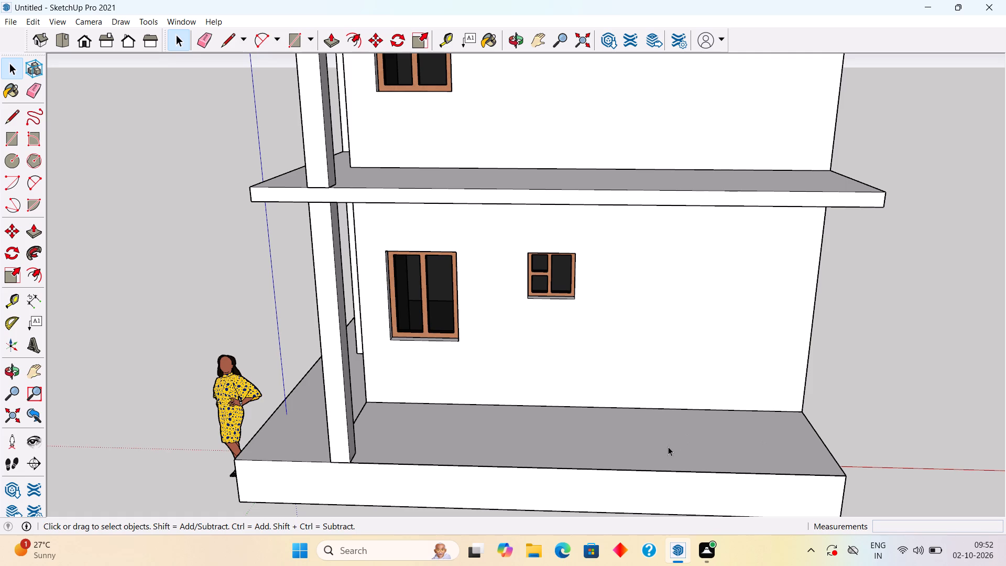
pyautogui.click(668, 447)
pyautogui.press('p')
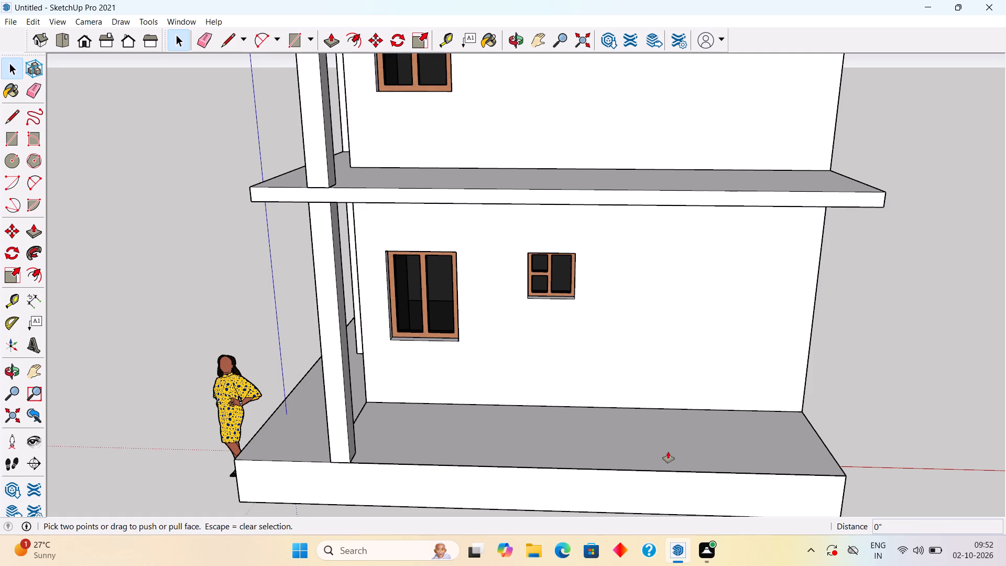
pyautogui.click(680, 445)
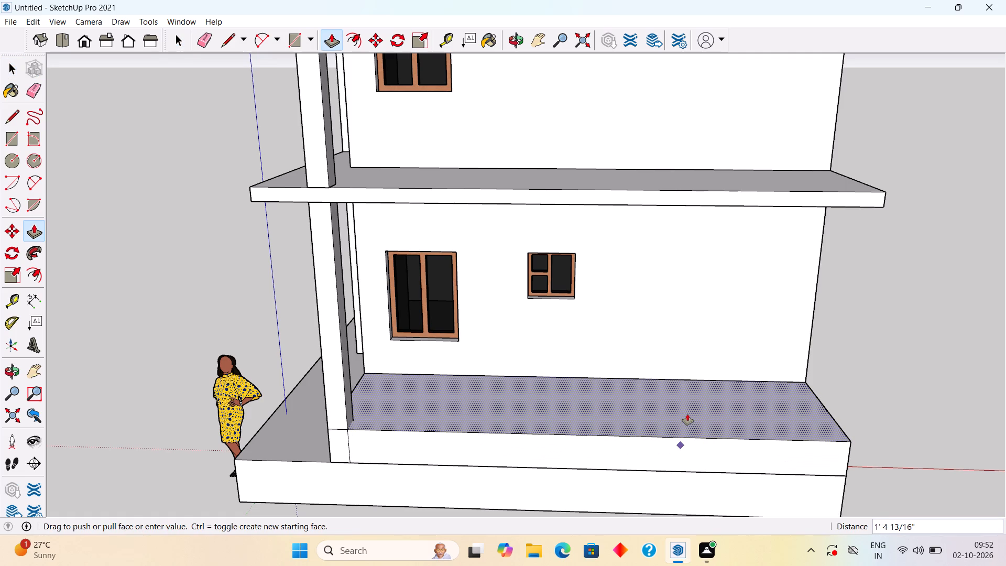
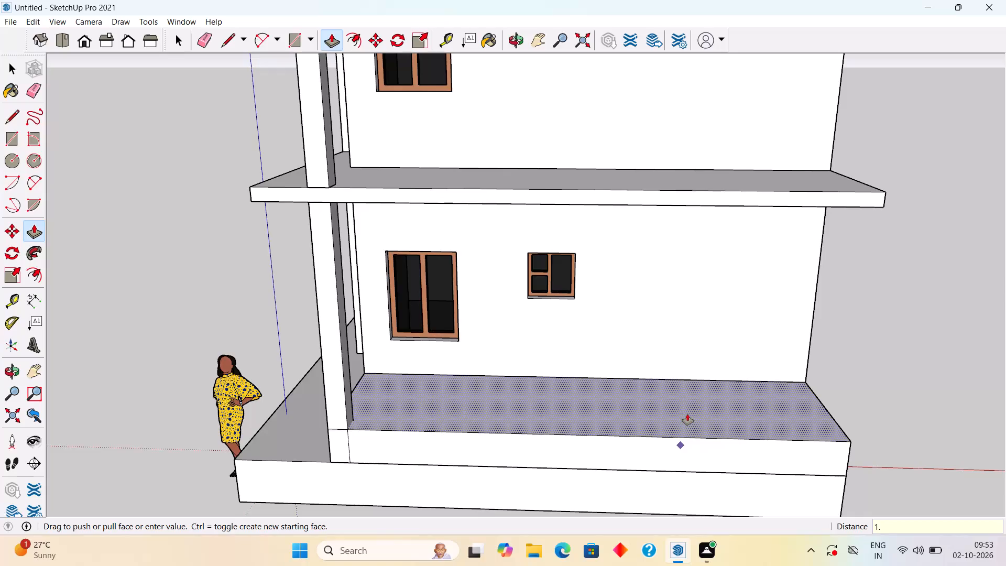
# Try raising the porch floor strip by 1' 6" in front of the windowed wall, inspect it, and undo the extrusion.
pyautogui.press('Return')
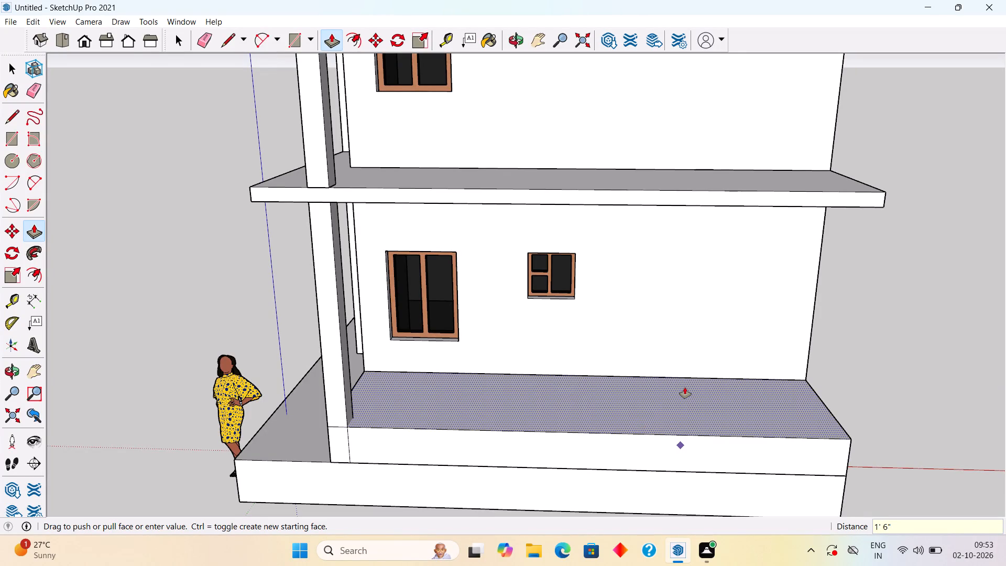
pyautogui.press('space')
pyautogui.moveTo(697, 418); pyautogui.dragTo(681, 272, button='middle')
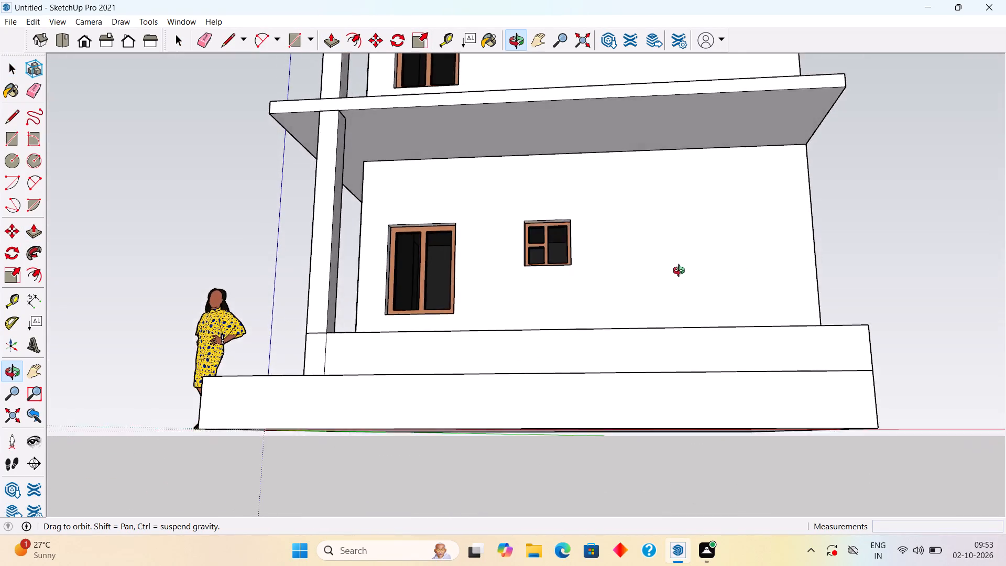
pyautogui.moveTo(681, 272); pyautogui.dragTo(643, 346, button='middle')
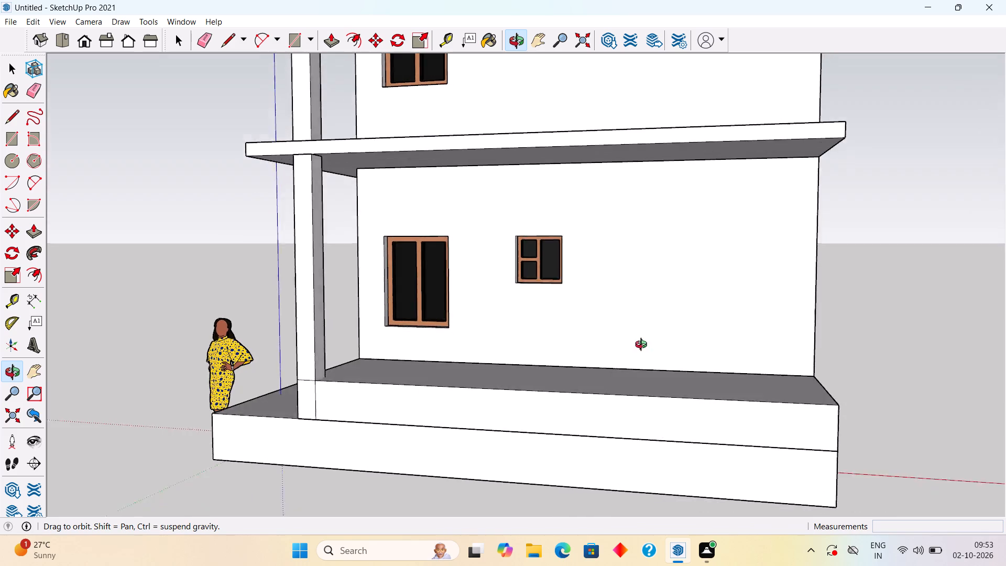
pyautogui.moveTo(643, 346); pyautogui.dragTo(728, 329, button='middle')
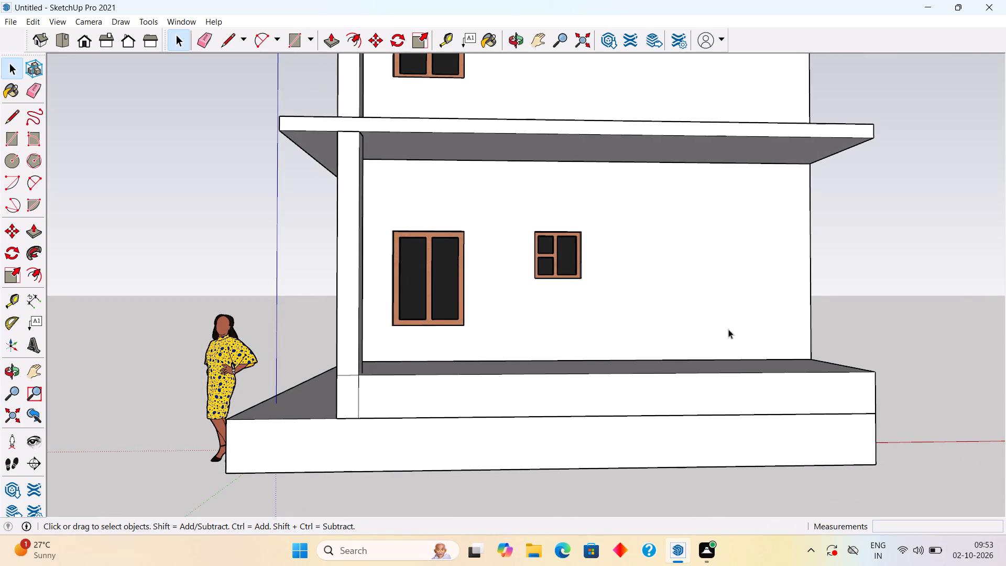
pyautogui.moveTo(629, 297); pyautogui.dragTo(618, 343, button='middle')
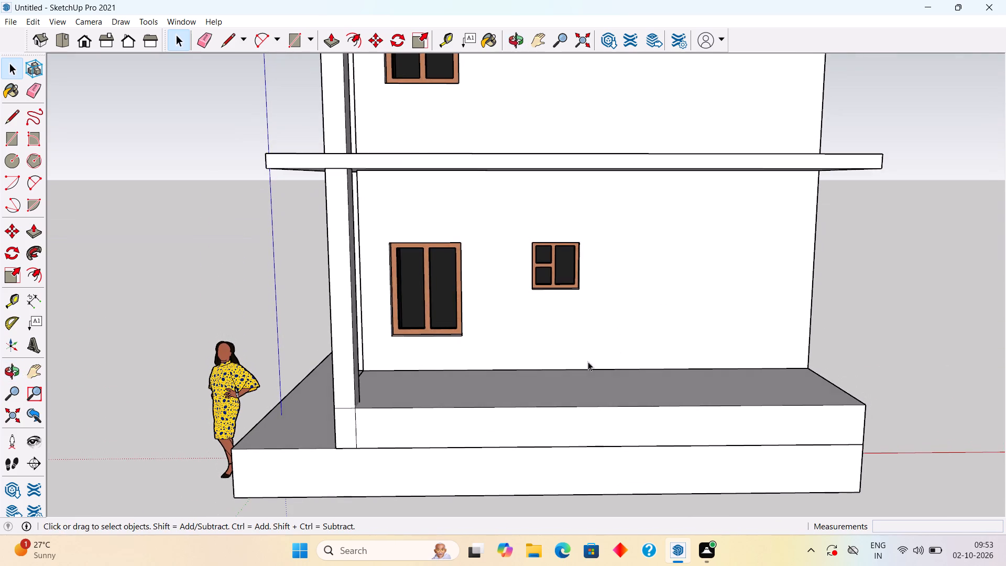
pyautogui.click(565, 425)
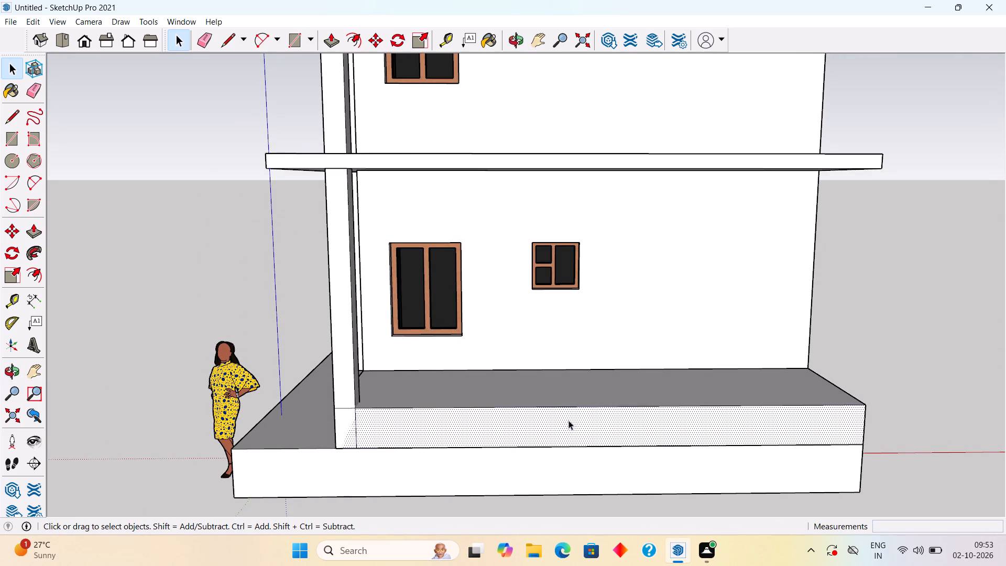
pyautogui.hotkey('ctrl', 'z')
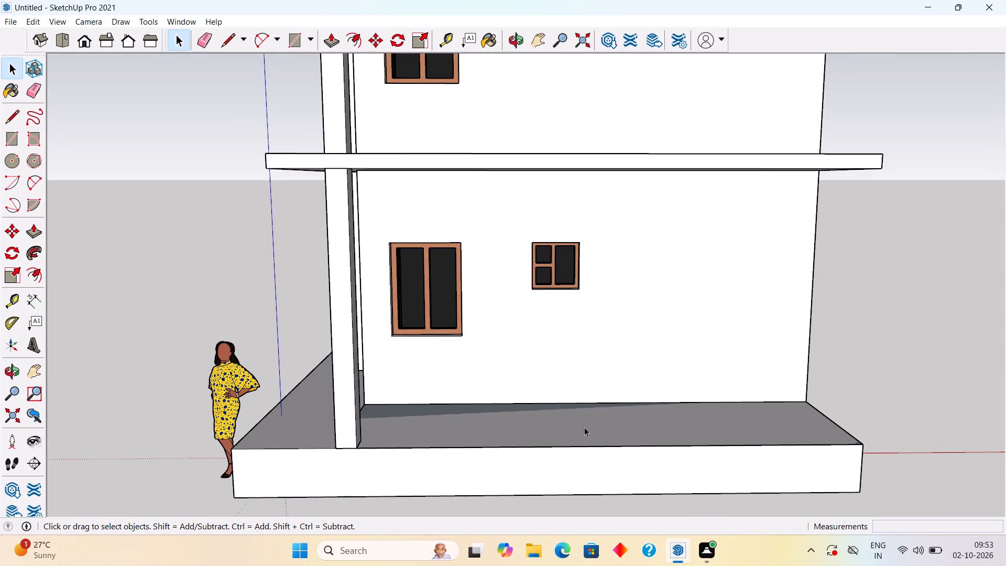
# Push/Pull the porch floor strip in front of the windowed wall up by 1'.
pyautogui.press('p')
pyautogui.click(589, 429)
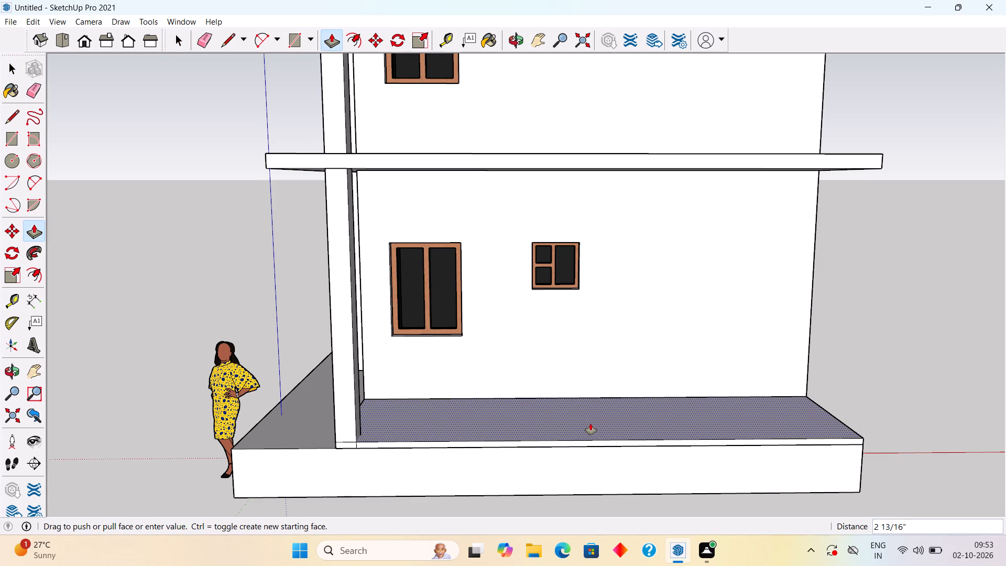
pyautogui.write("1'")
pyautogui.press('Return')
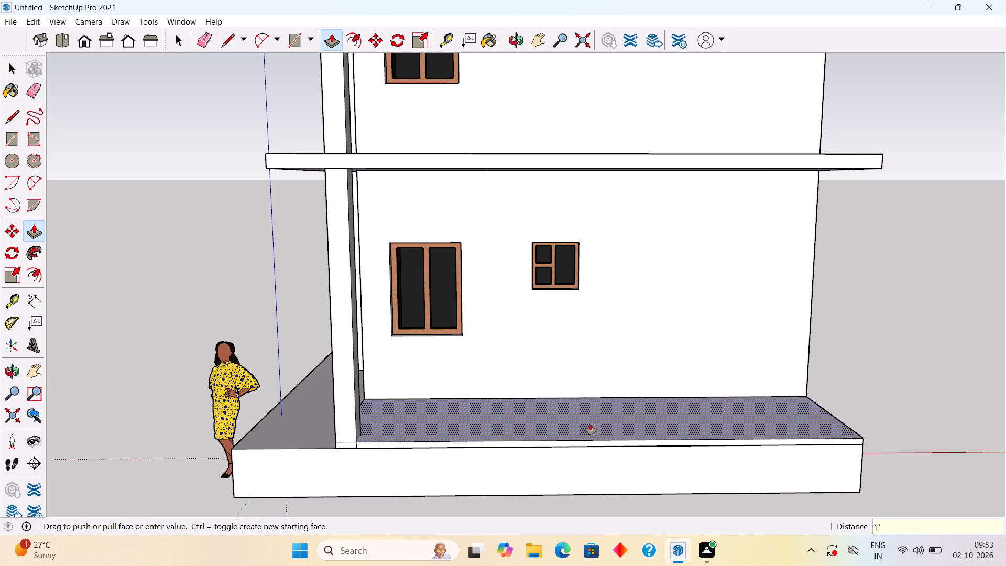
pyautogui.press('space')
# Open the base slab group below the porch strip for editing.
pyautogui.click(570, 477)
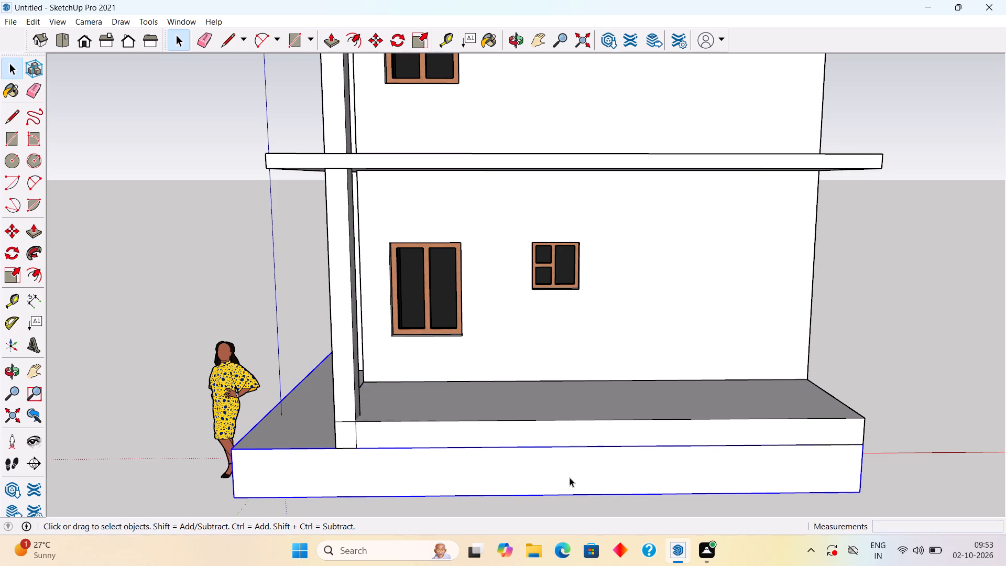
pyautogui.tripleClick(662, 463)
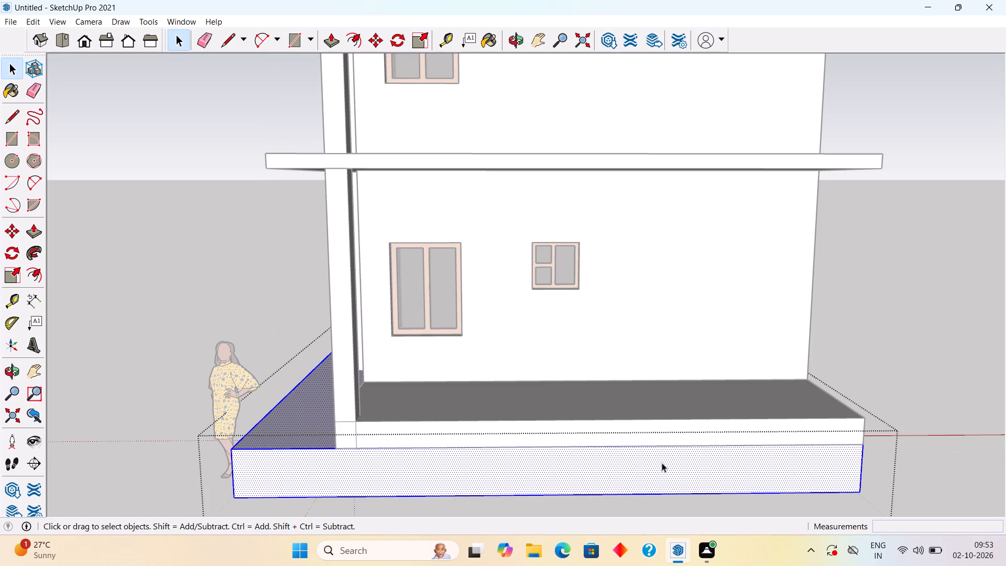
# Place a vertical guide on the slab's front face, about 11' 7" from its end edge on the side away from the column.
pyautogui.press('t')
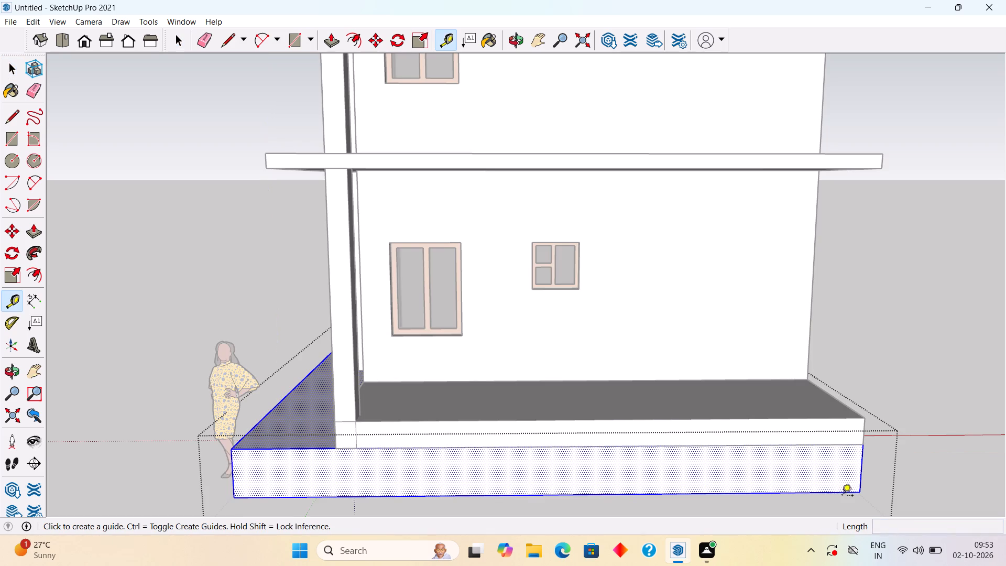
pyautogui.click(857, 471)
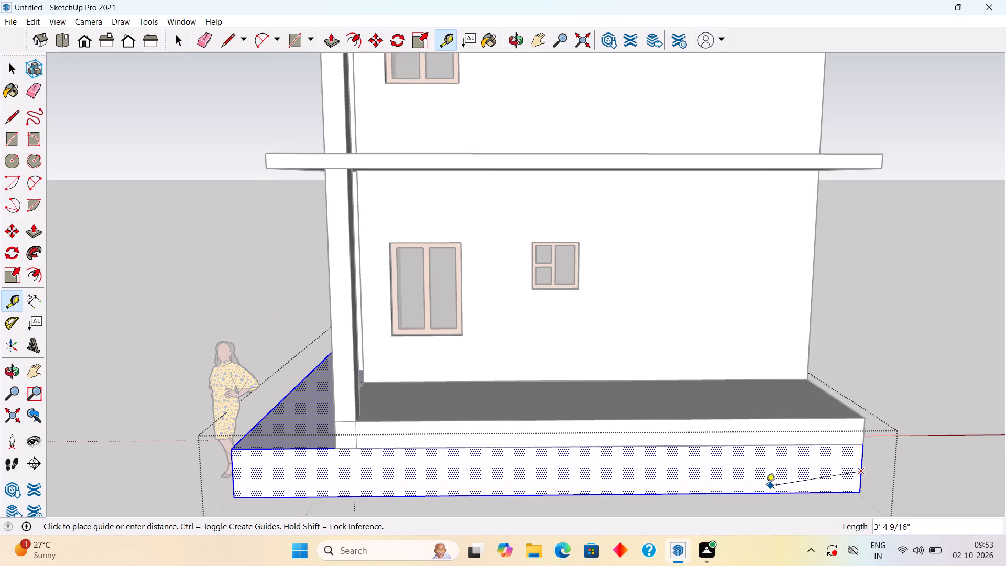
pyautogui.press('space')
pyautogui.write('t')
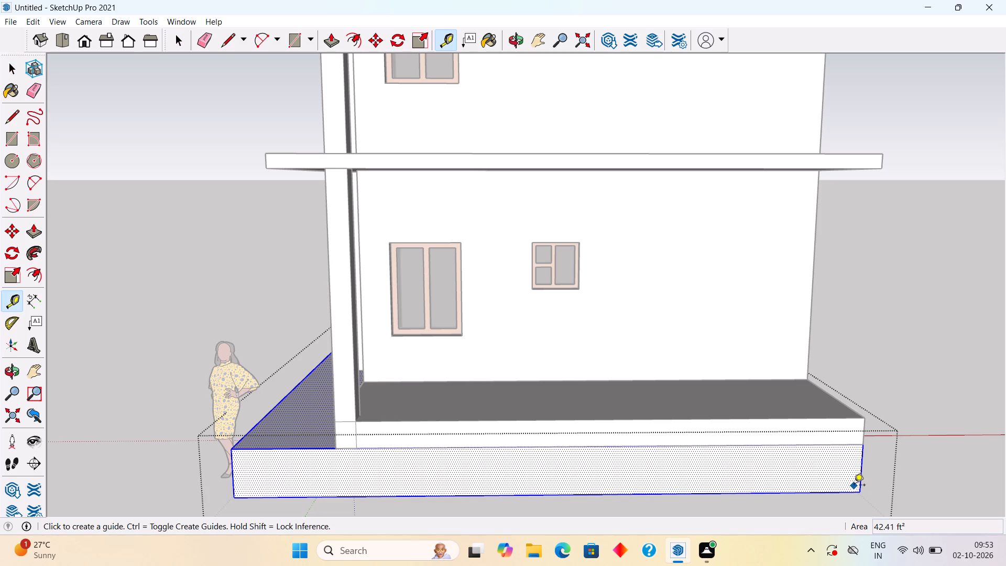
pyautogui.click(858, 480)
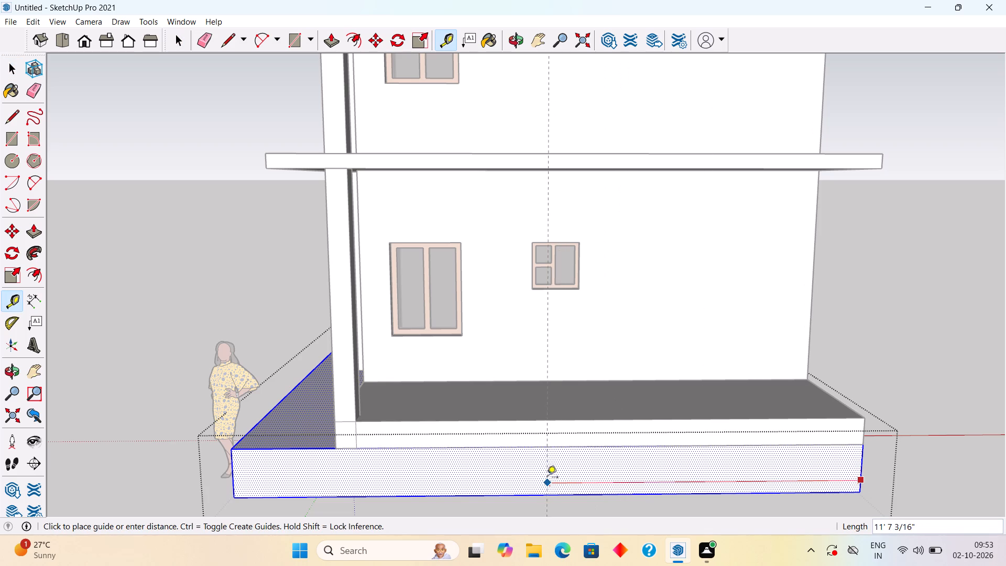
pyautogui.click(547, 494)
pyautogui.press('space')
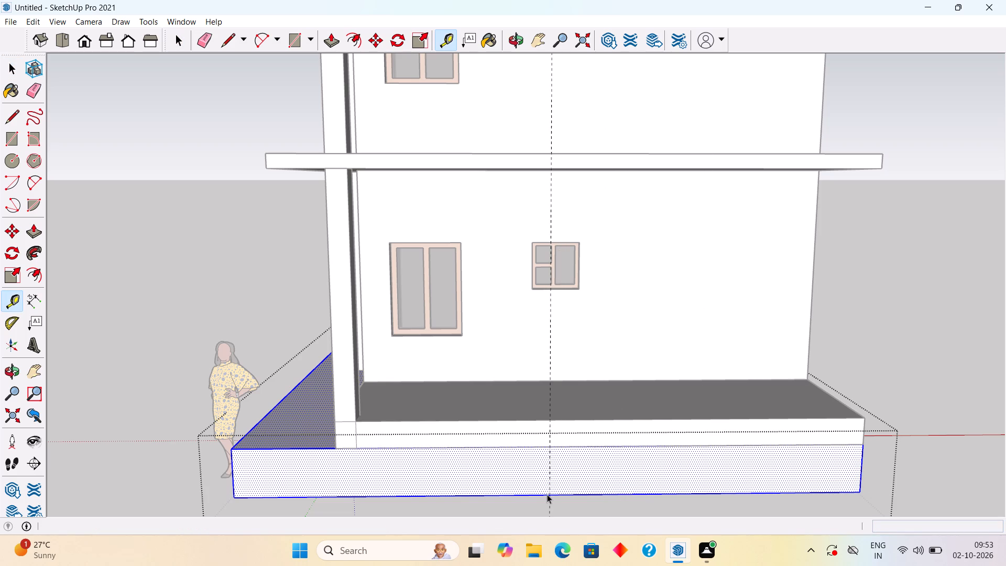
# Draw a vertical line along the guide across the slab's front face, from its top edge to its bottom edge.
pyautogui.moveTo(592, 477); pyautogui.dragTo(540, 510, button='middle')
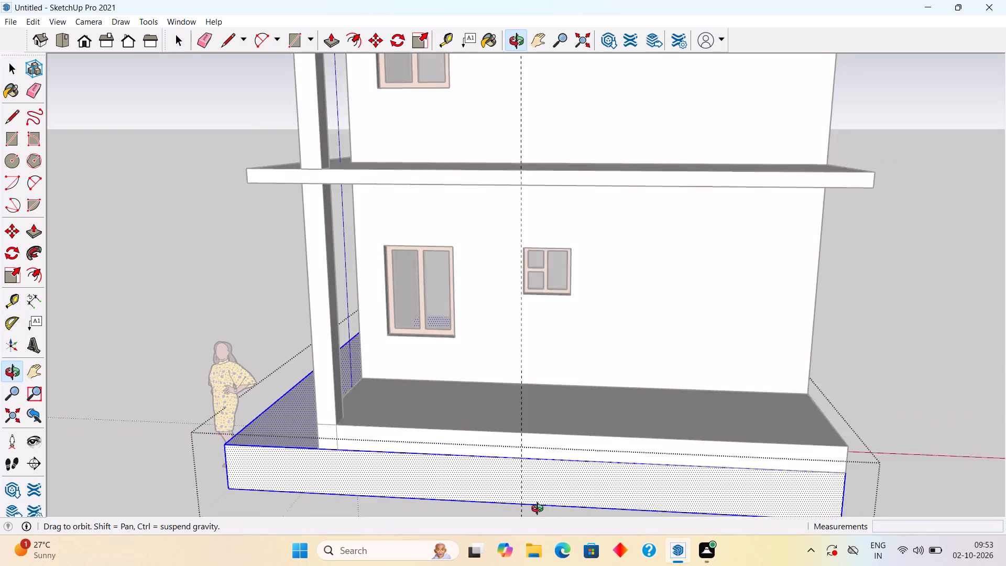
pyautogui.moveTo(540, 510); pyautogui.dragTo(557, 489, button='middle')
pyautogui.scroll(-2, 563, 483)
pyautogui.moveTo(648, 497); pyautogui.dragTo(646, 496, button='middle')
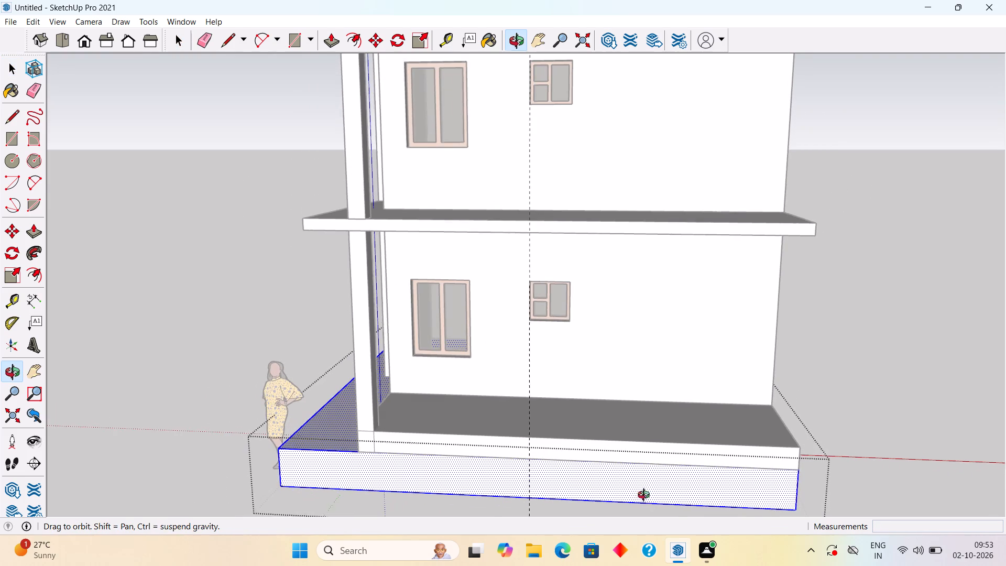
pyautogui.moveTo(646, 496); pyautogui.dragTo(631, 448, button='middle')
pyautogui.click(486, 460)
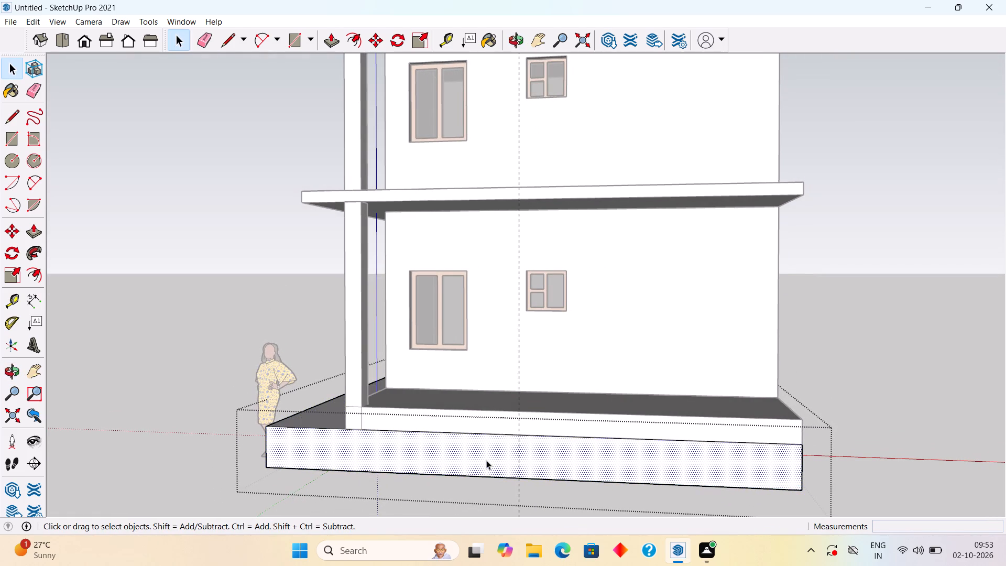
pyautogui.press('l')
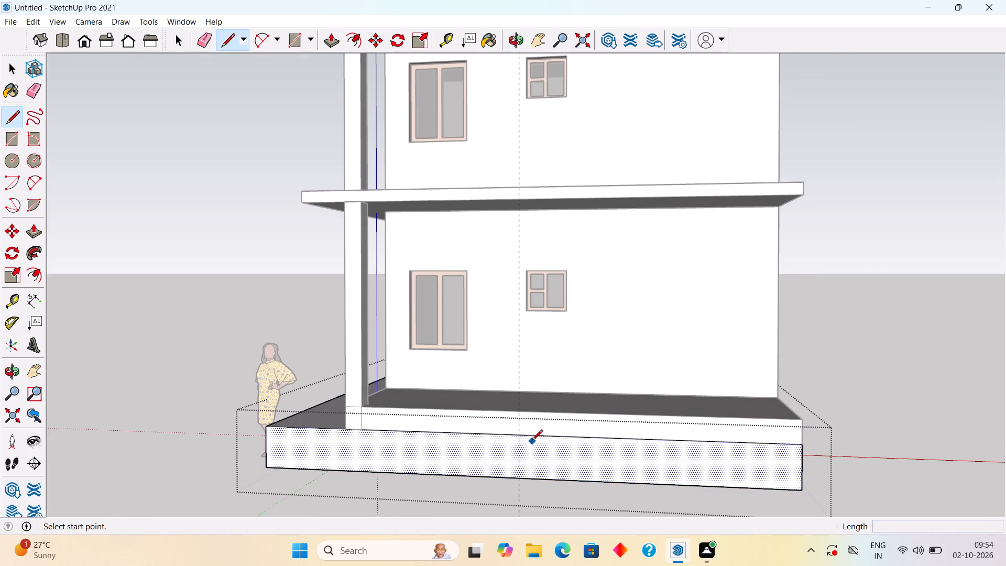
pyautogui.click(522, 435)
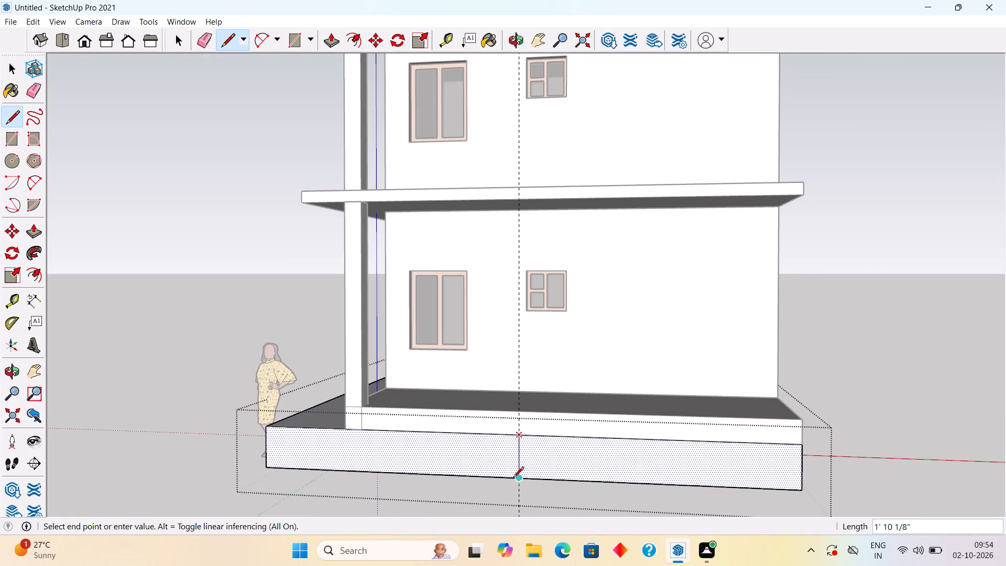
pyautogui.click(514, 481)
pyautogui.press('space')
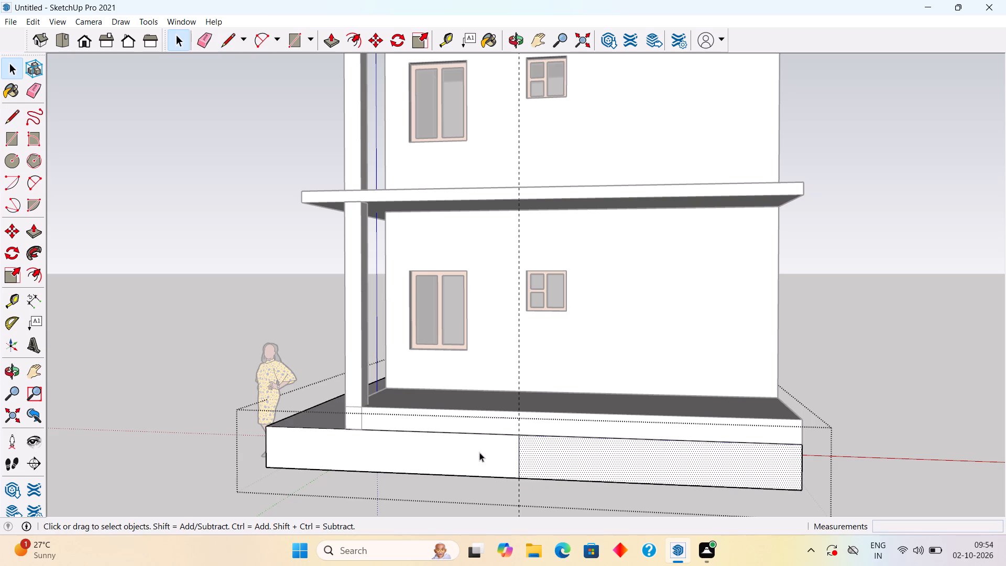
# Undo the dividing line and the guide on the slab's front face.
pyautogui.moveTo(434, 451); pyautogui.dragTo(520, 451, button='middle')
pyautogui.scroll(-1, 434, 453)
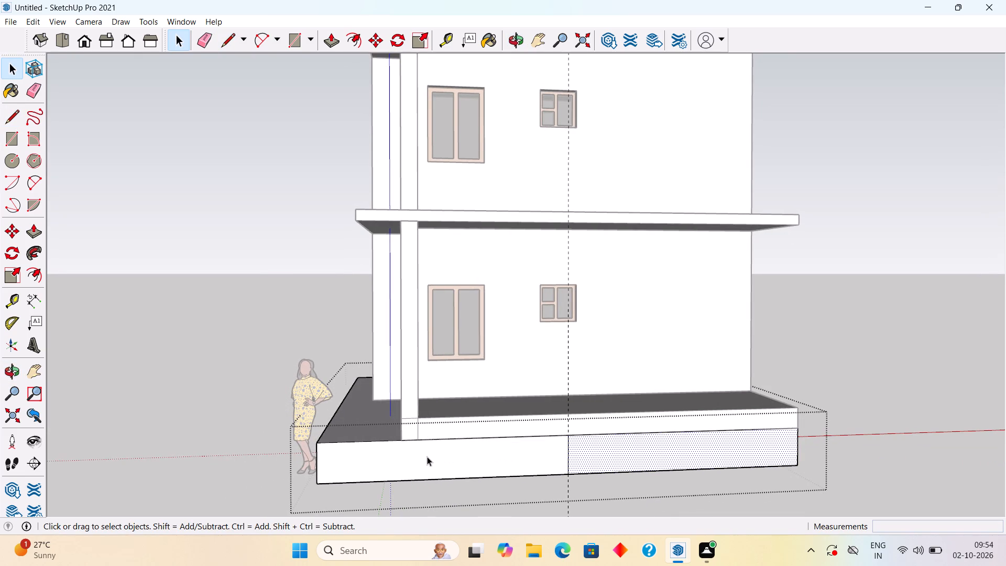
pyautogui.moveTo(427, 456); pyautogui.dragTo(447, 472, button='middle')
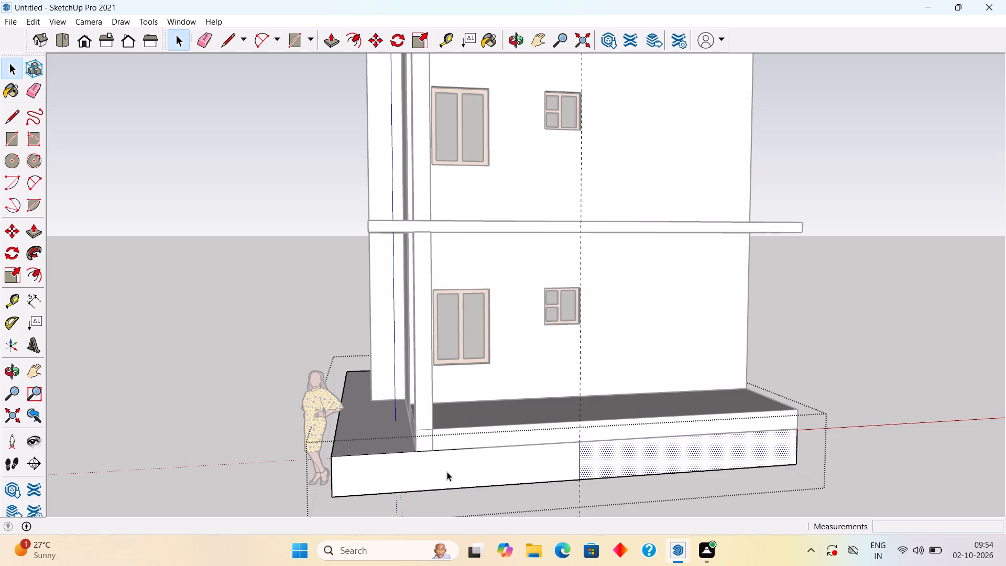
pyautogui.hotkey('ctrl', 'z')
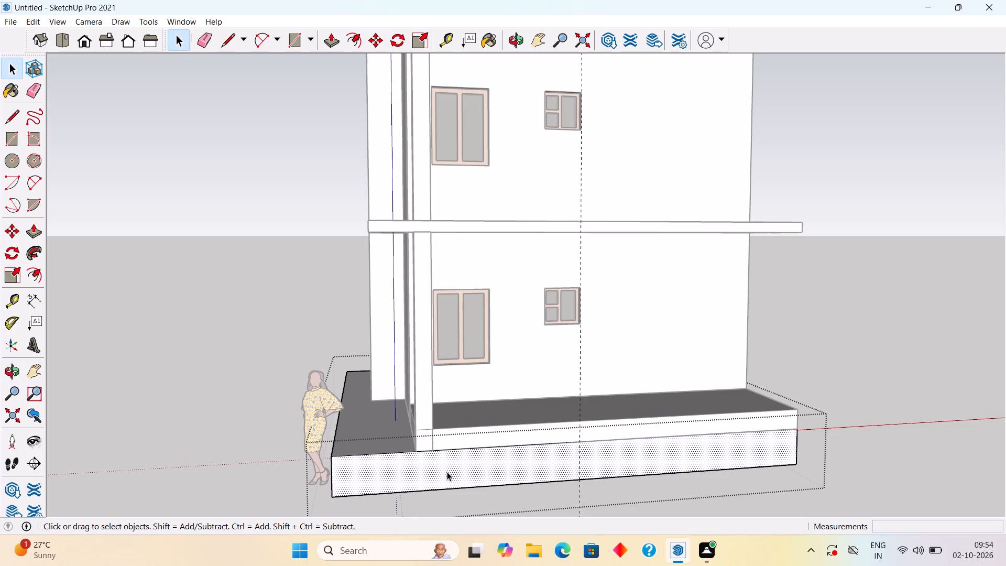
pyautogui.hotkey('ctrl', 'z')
# Push/Pull the base slab's whole front face outward by 2' and leave the slab group.
pyautogui.press('p')
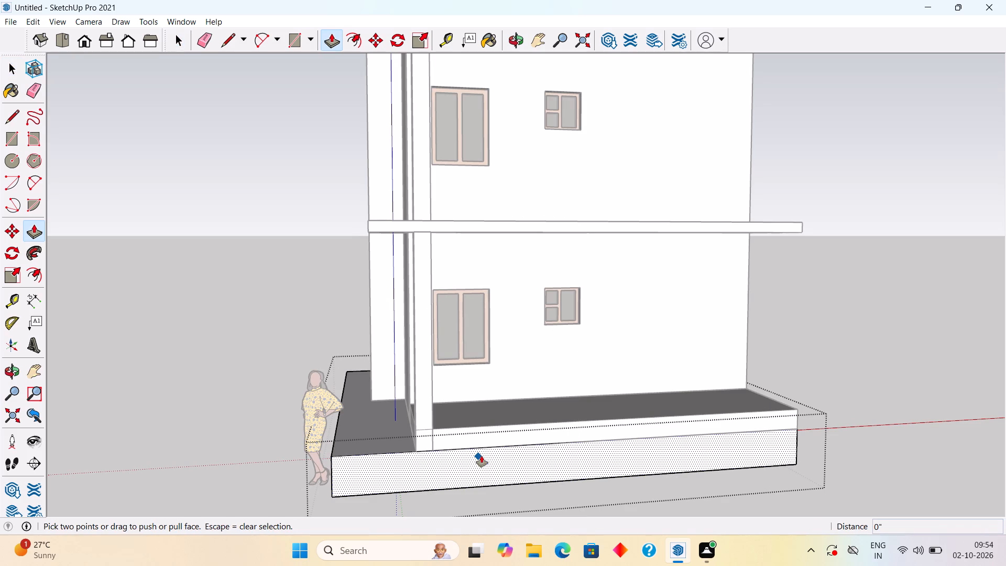
pyautogui.click(482, 463)
pyautogui.scroll(-2, 522, 523)
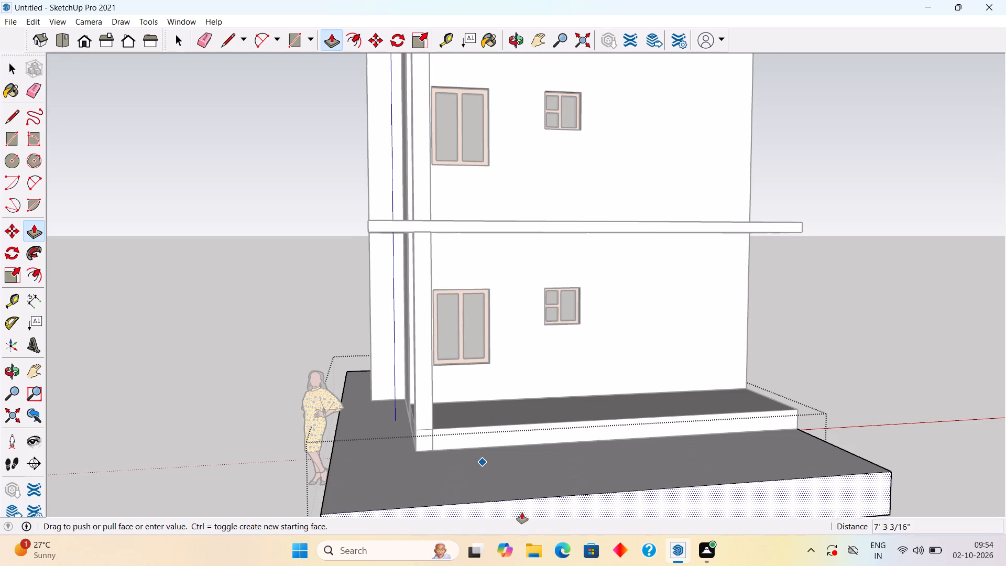
pyautogui.scroll(-2, 522, 513)
pyautogui.write("2'")
pyautogui.press('Return')
pyautogui.press('space')
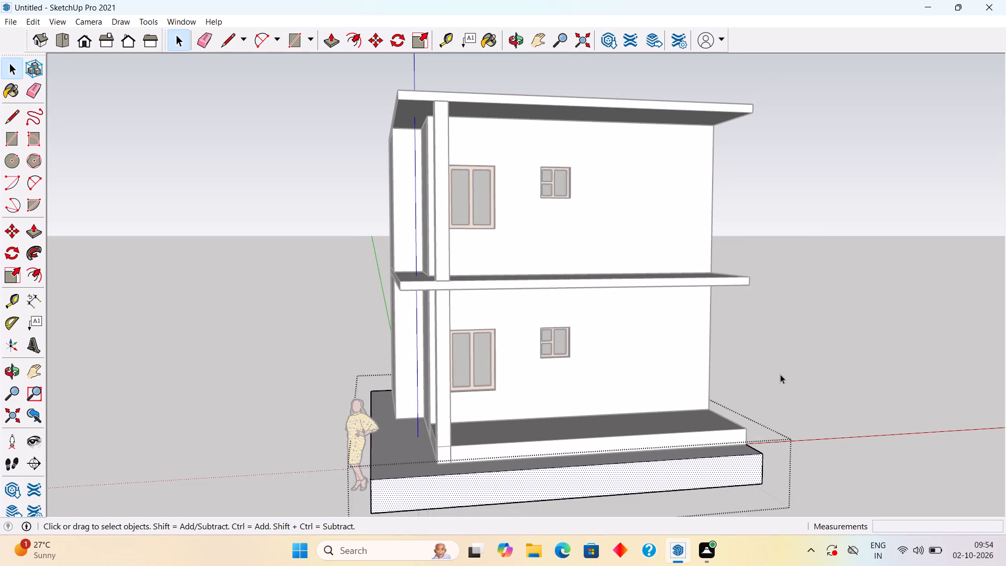
pyautogui.click(780, 374)
# Examine the stepped porch base and the windowed wall from the front and from the house's corner.
pyautogui.moveTo(619, 442); pyautogui.dragTo(557, 477, button='middle')
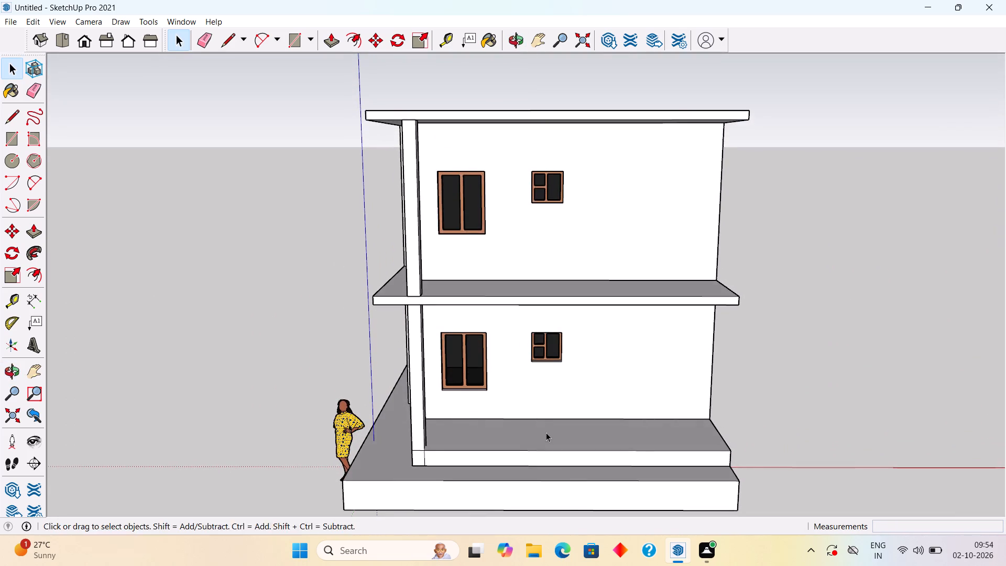
pyautogui.moveTo(544, 431); pyautogui.dragTo(511, 444, button='middle')
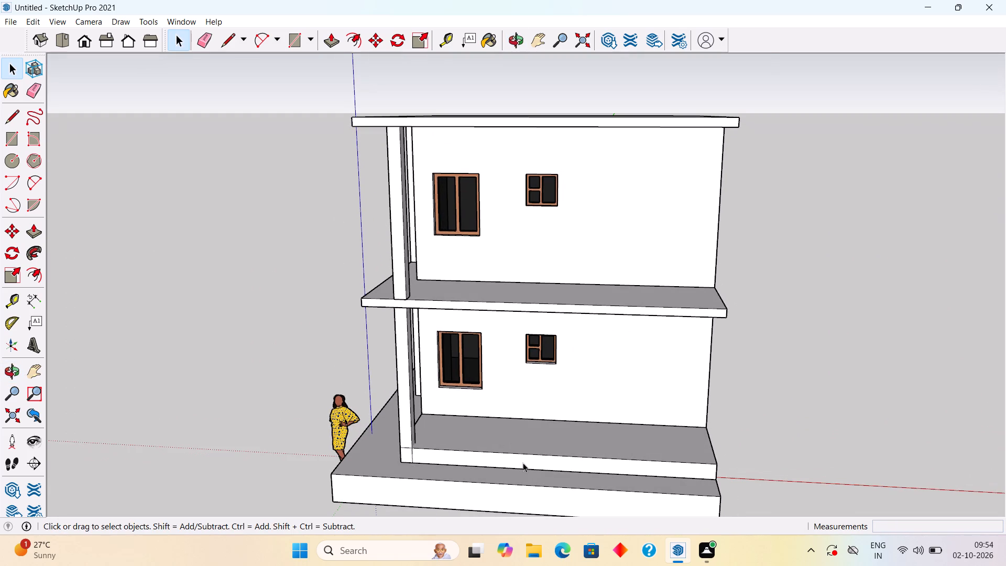
pyautogui.scroll(2, 523, 463)
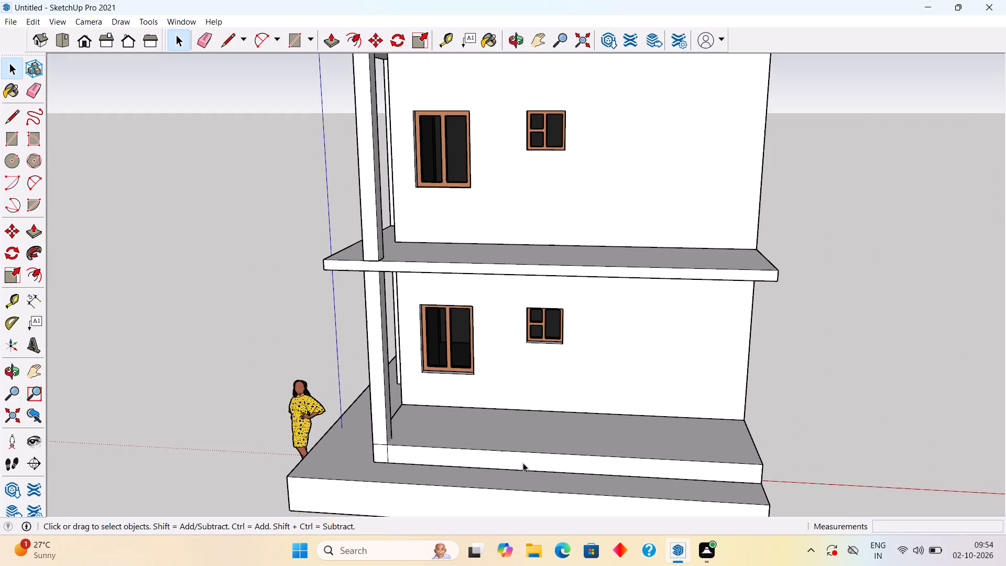
pyautogui.moveTo(523, 464); pyautogui.dragTo(526, 453, button='middle')
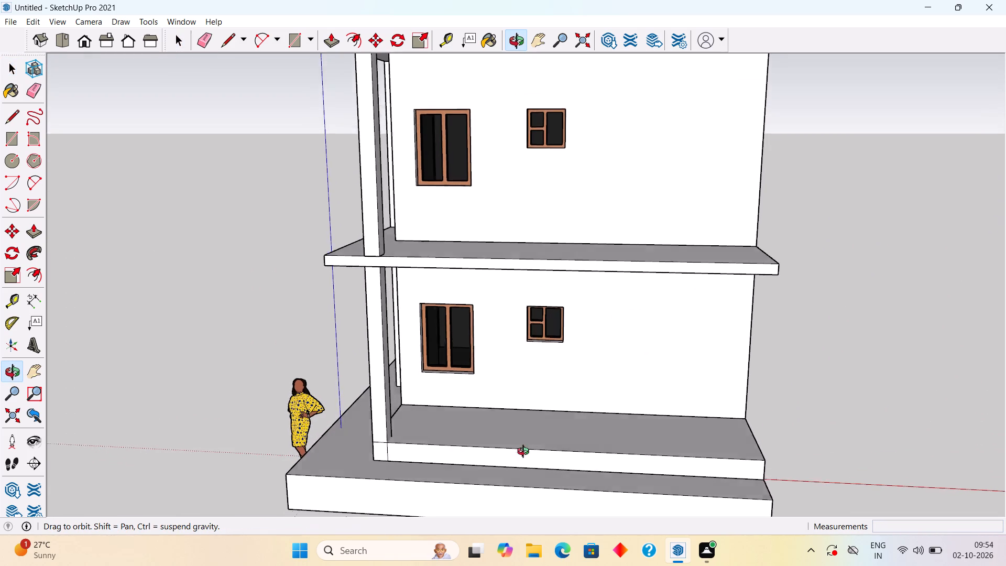
pyautogui.moveTo(526, 453); pyautogui.dragTo(530, 444, button='middle')
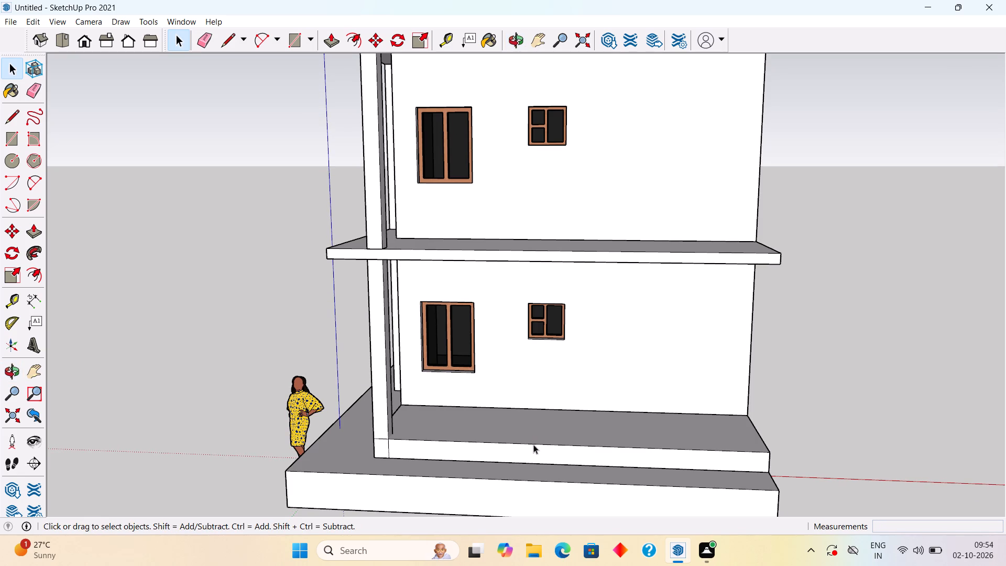
pyautogui.moveTo(565, 466); pyautogui.dragTo(495, 416, button='middle')
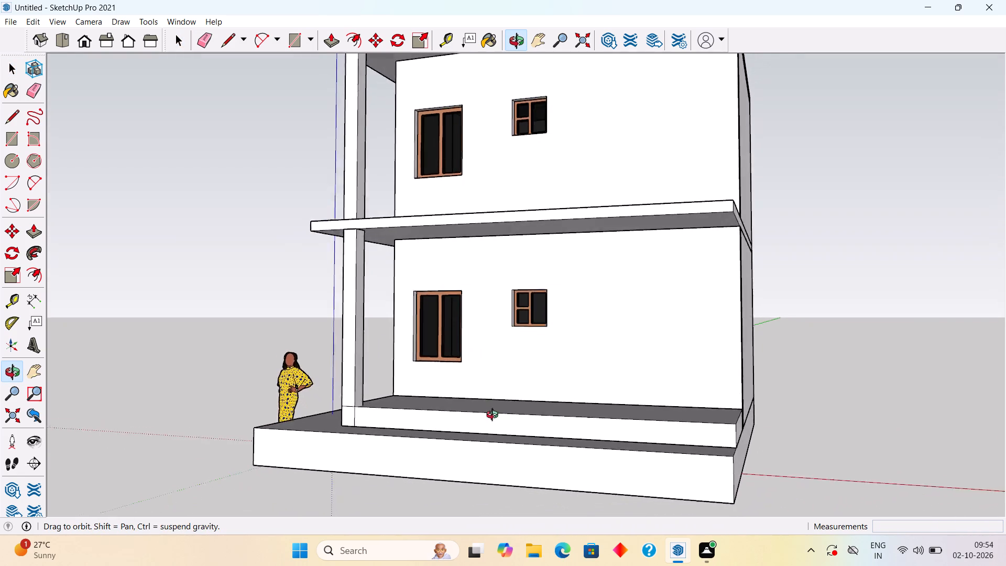
pyautogui.moveTo(495, 416); pyautogui.dragTo(315, 436, button='middle')
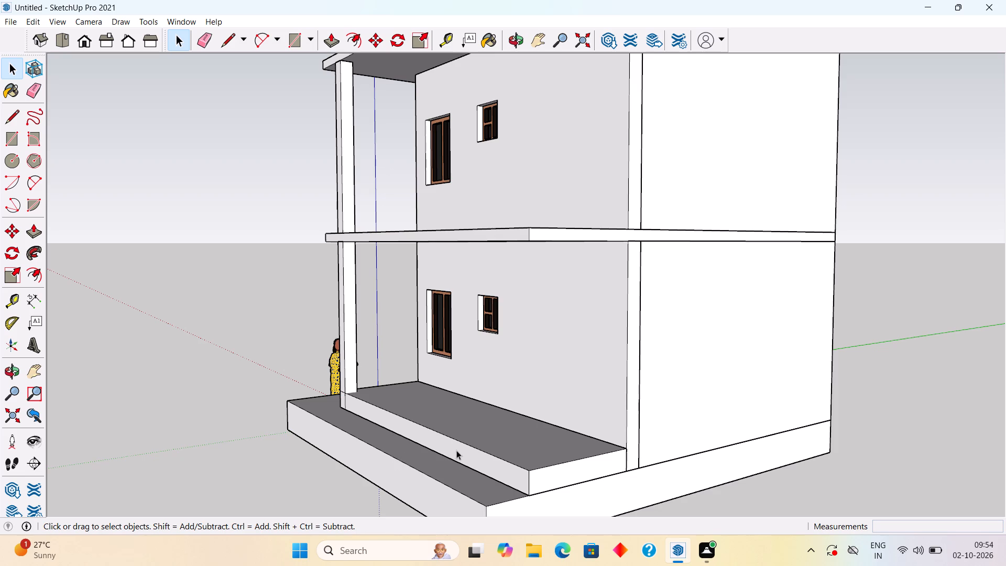
# Draw a 6" line down the vertical corner edge of the upper porch step, starting from its top corner.
pyautogui.moveTo(495, 474); pyautogui.dragTo(401, 429, button='middle')
pyautogui.scroll(2, 424, 425)
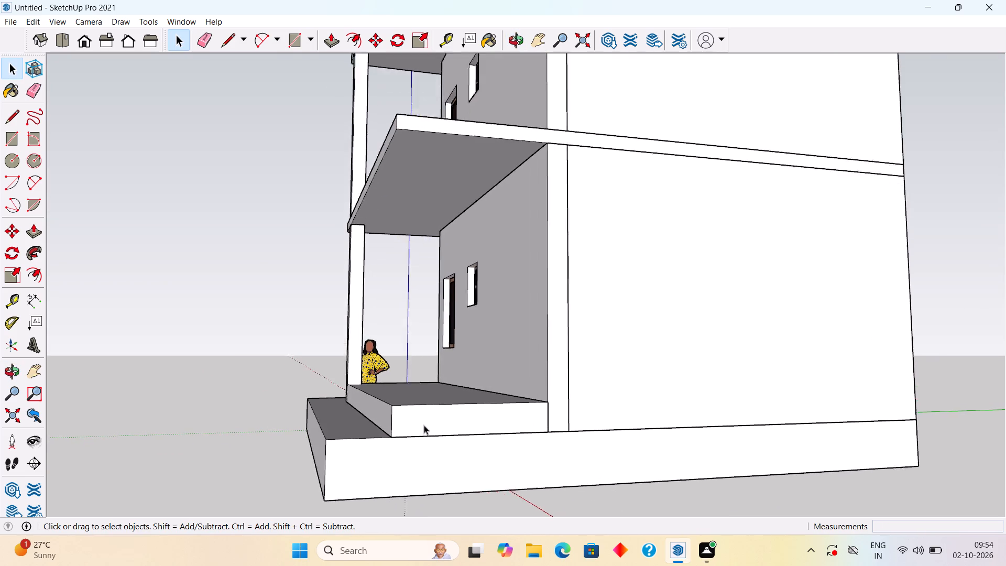
pyautogui.scroll(2, 424, 425)
pyautogui.moveTo(318, 406); pyautogui.dragTo(280, 397, button='middle')
pyautogui.scroll(-3, 337, 406)
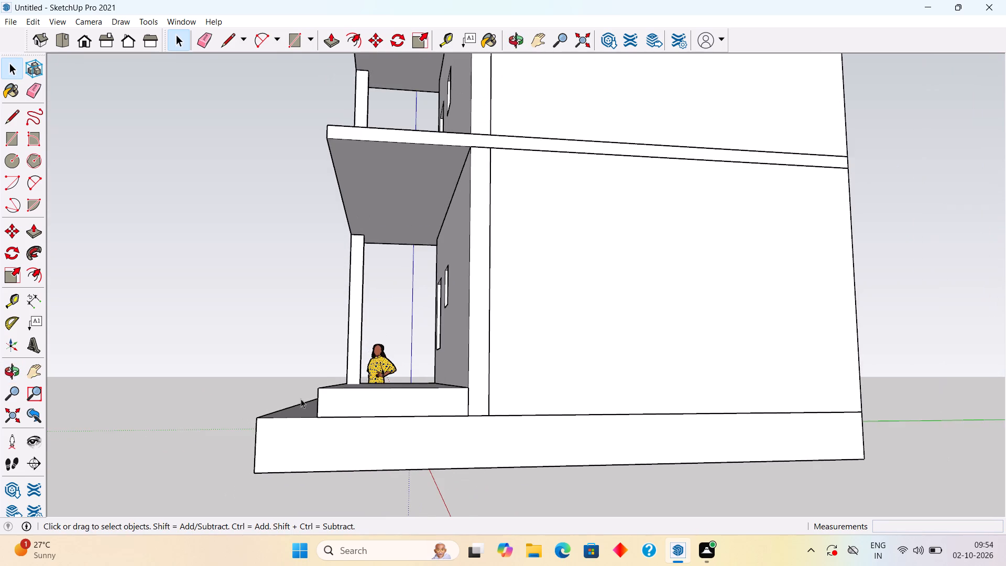
pyautogui.scroll(5, 250, 386)
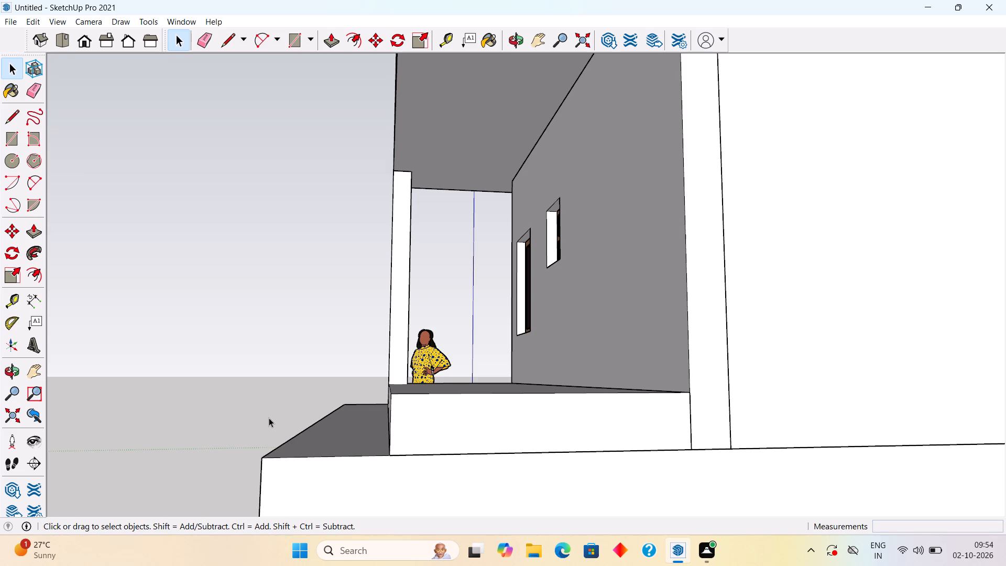
pyautogui.press('l')
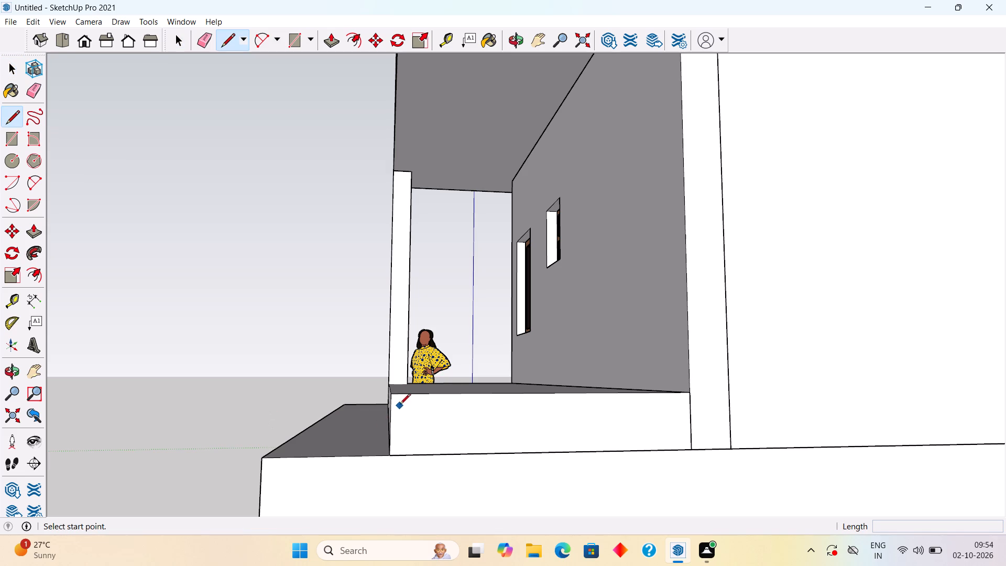
pyautogui.click(393, 394)
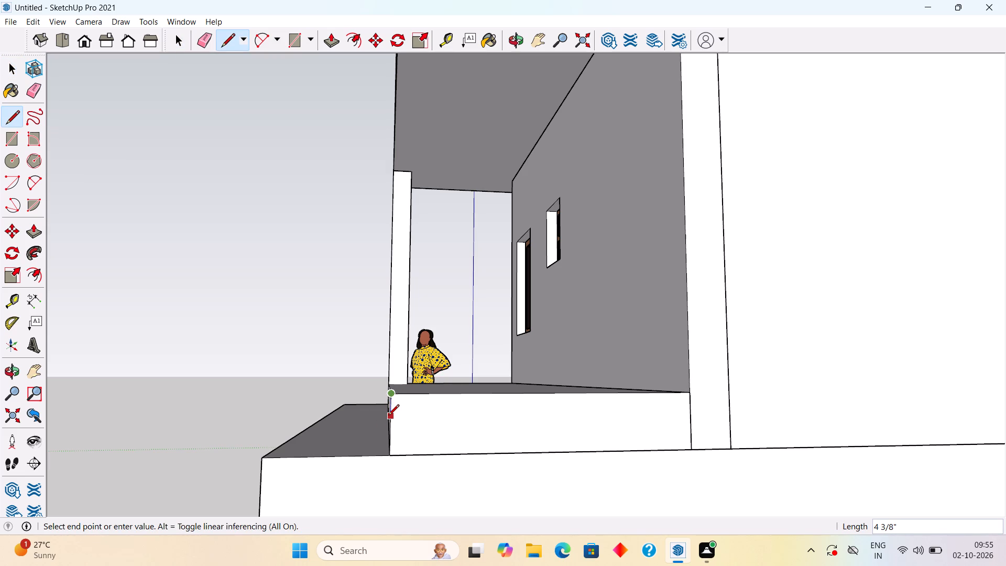
pyautogui.write('6"')
pyautogui.press('Return')
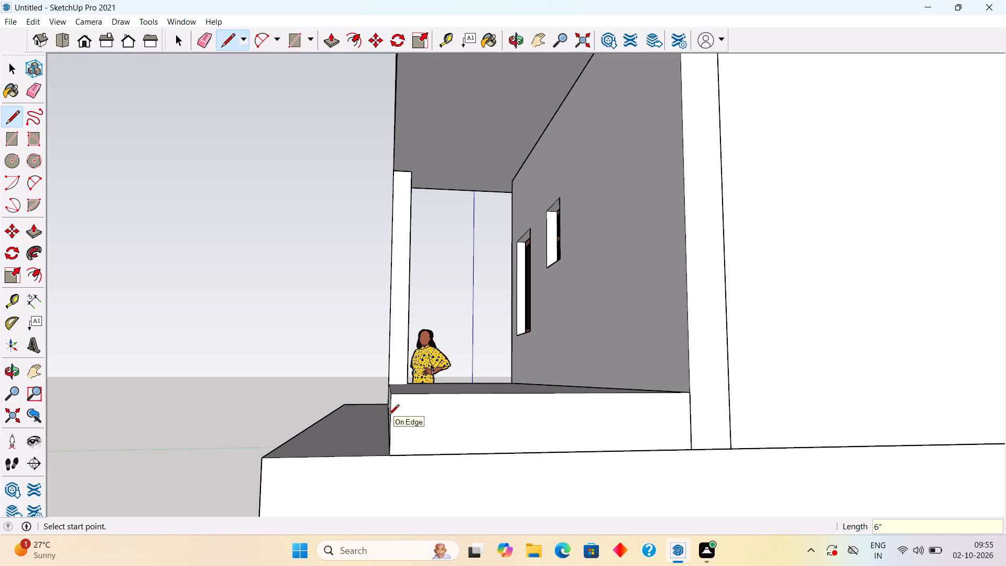
# Draw another 6" line from the same top corner of the upper porch step and leave the Line tool.
pyautogui.scroll(2, 384, 410)
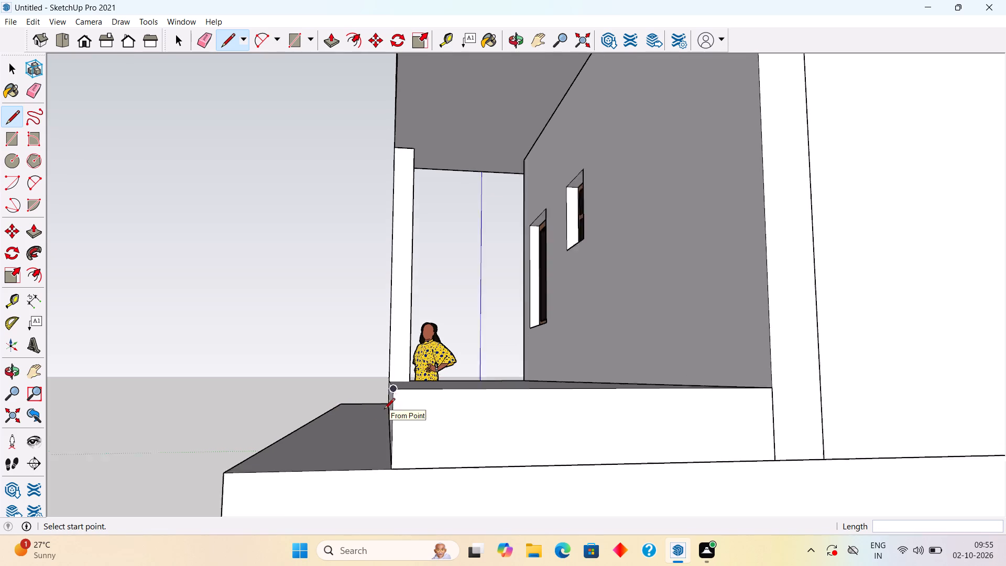
pyautogui.scroll(3, 384, 410)
pyautogui.scroll(-3, 422, 391)
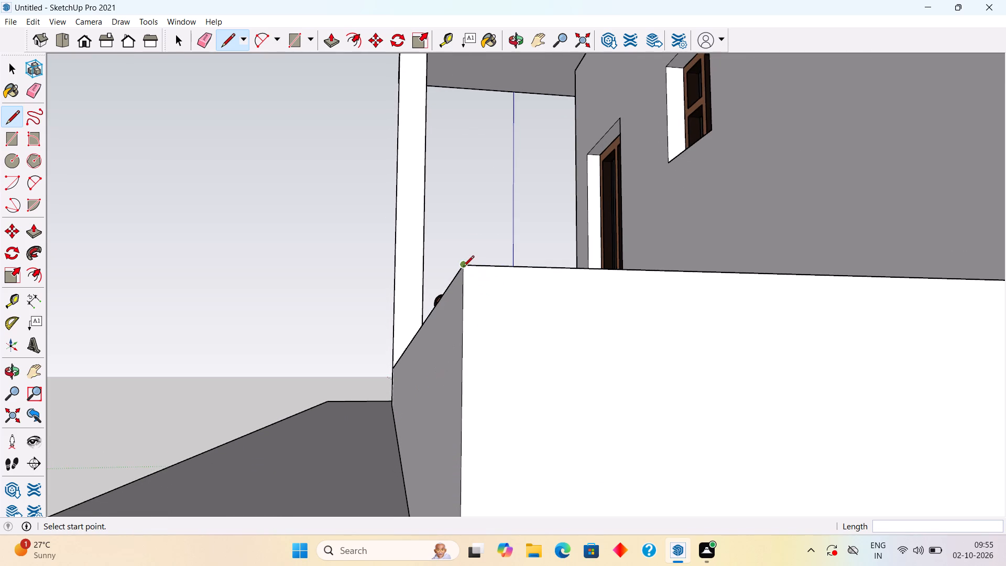
pyautogui.click(463, 267)
pyautogui.write('6"')
pyautogui.press('Return')
pyautogui.scroll(-5, 477, 373)
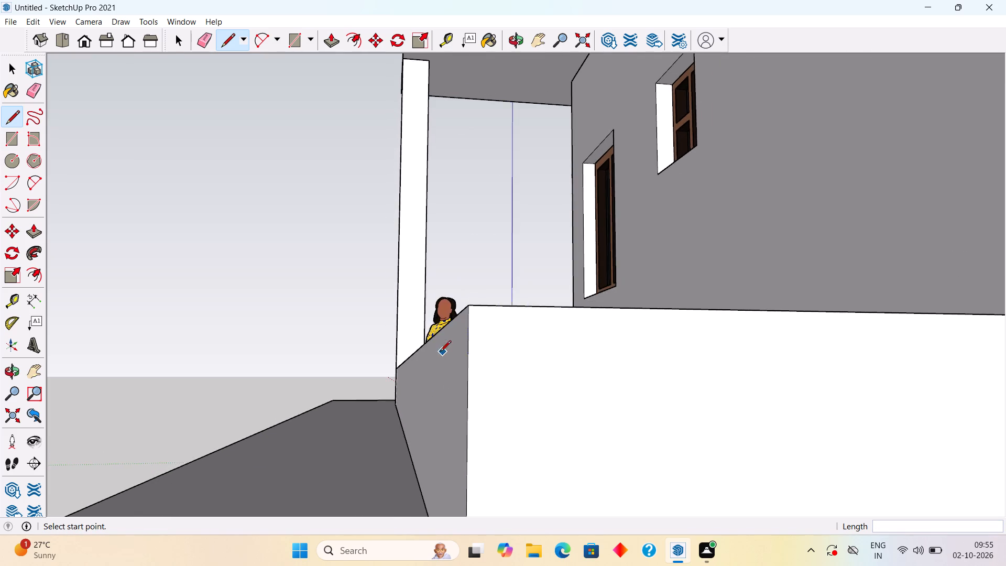
pyautogui.scroll(-6, 376, 398)
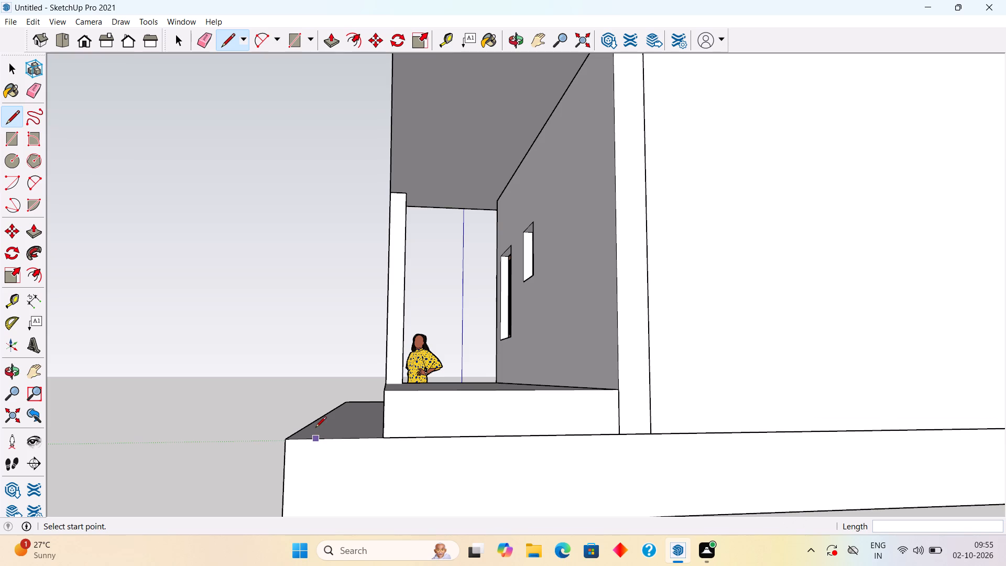
pyautogui.press('space')
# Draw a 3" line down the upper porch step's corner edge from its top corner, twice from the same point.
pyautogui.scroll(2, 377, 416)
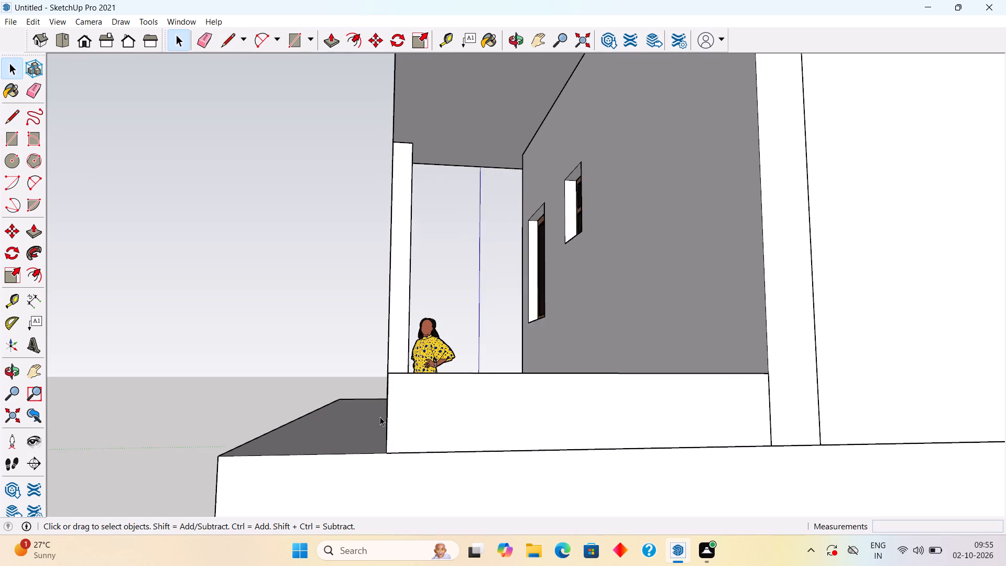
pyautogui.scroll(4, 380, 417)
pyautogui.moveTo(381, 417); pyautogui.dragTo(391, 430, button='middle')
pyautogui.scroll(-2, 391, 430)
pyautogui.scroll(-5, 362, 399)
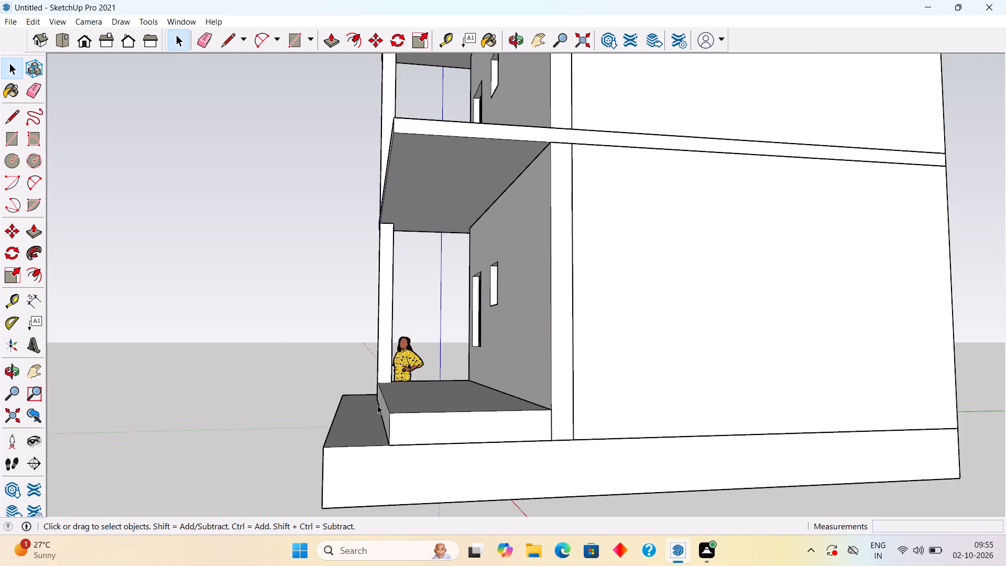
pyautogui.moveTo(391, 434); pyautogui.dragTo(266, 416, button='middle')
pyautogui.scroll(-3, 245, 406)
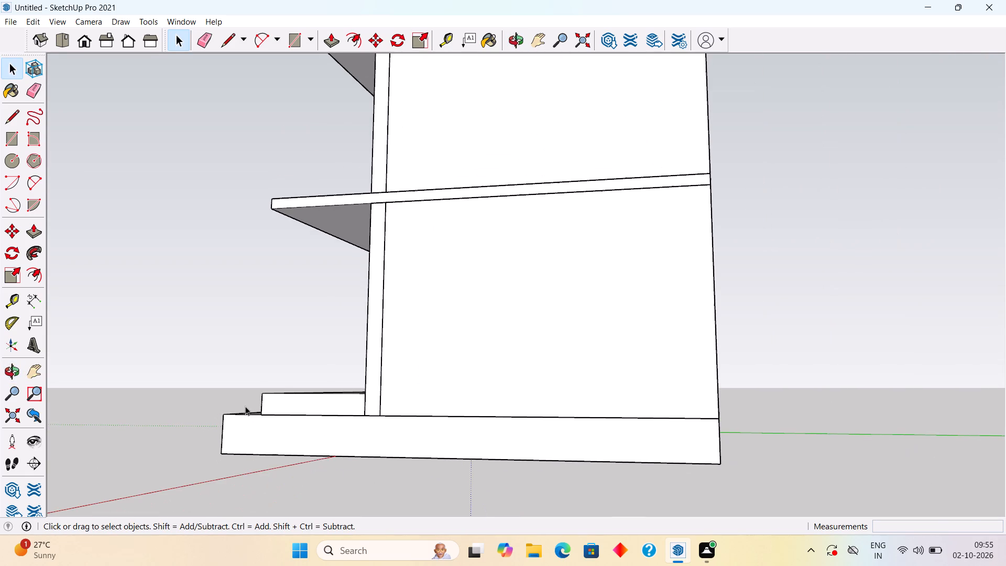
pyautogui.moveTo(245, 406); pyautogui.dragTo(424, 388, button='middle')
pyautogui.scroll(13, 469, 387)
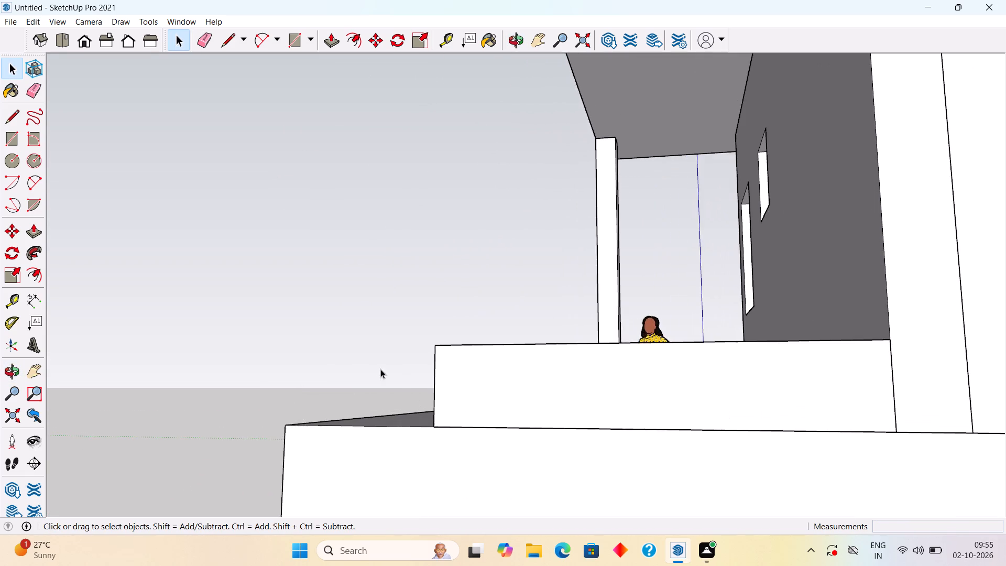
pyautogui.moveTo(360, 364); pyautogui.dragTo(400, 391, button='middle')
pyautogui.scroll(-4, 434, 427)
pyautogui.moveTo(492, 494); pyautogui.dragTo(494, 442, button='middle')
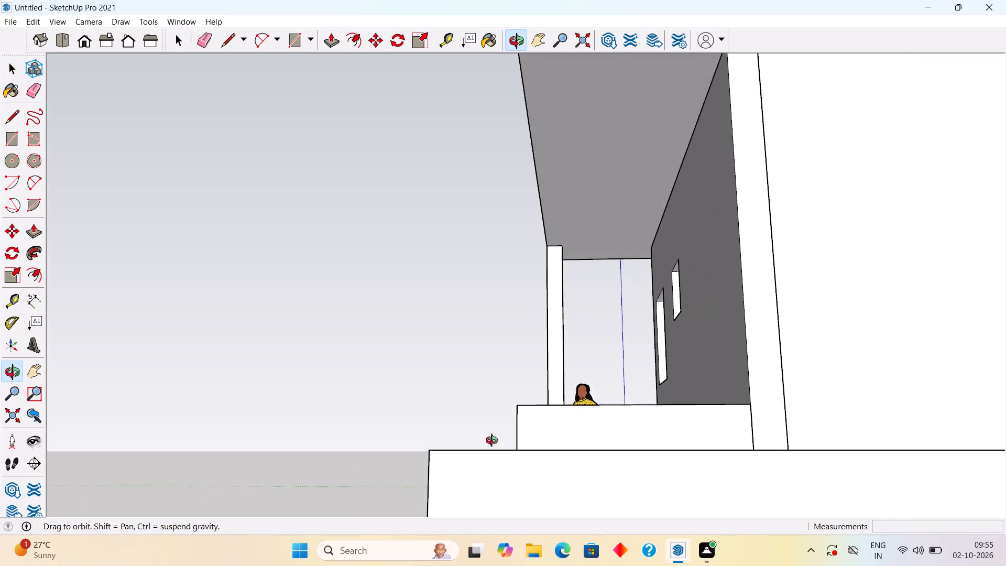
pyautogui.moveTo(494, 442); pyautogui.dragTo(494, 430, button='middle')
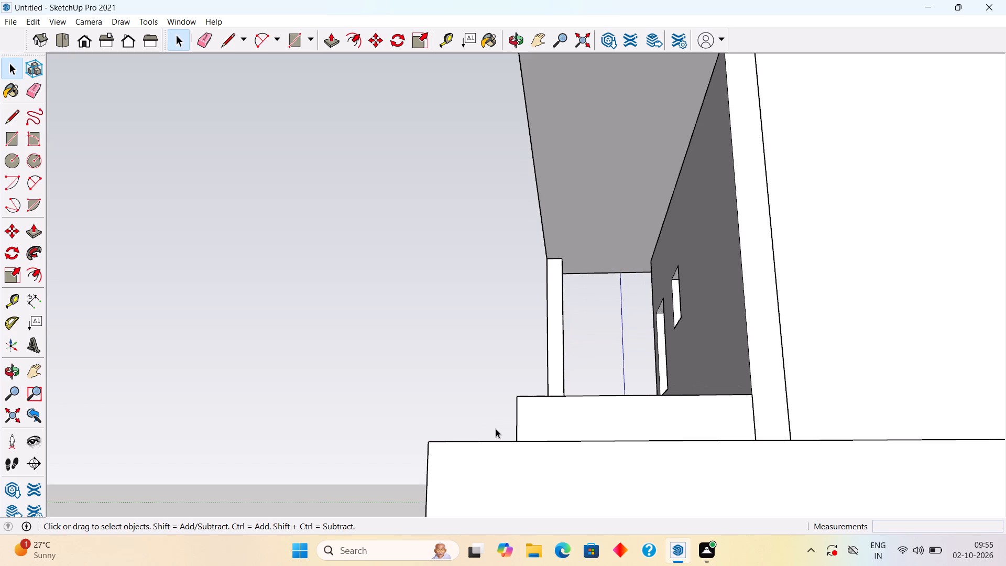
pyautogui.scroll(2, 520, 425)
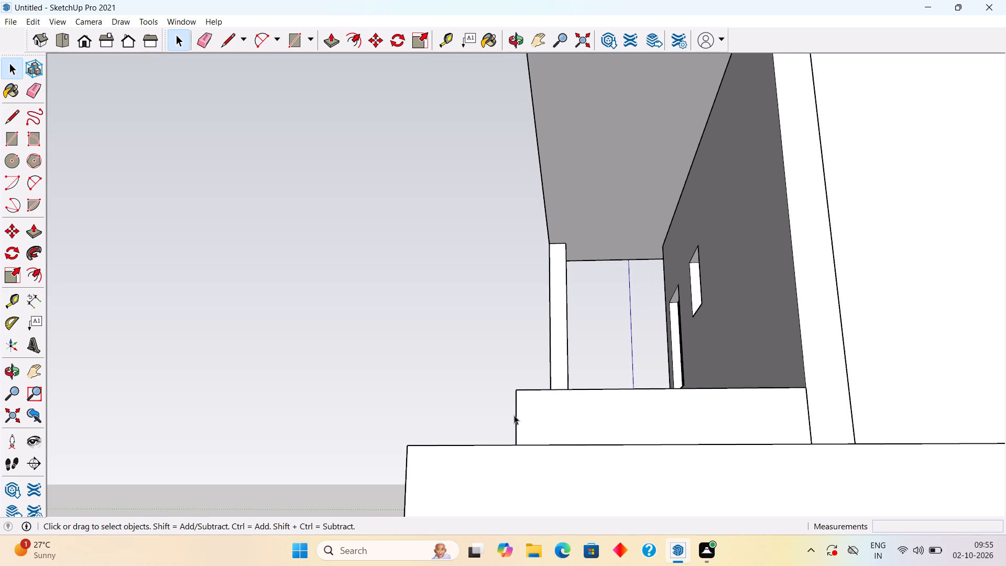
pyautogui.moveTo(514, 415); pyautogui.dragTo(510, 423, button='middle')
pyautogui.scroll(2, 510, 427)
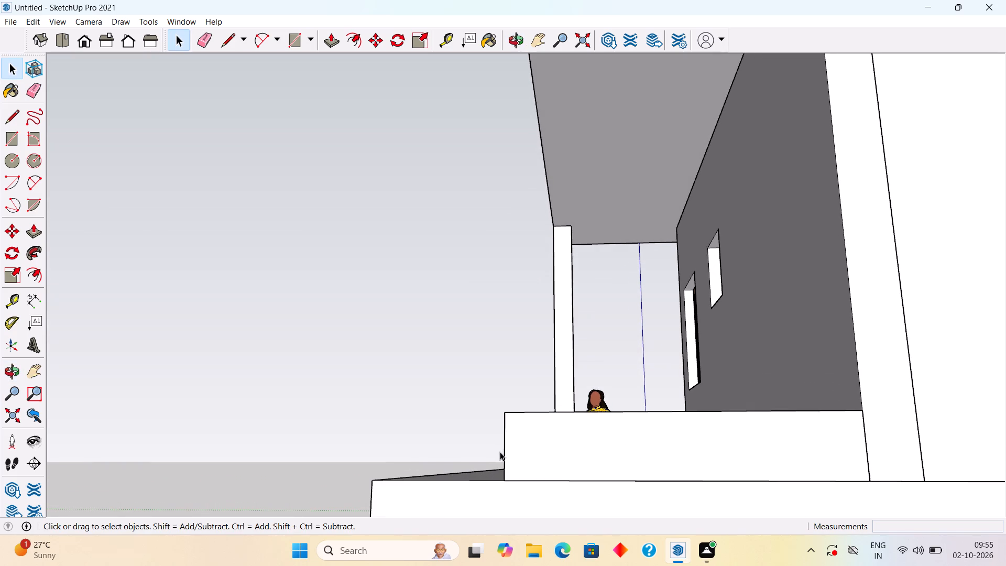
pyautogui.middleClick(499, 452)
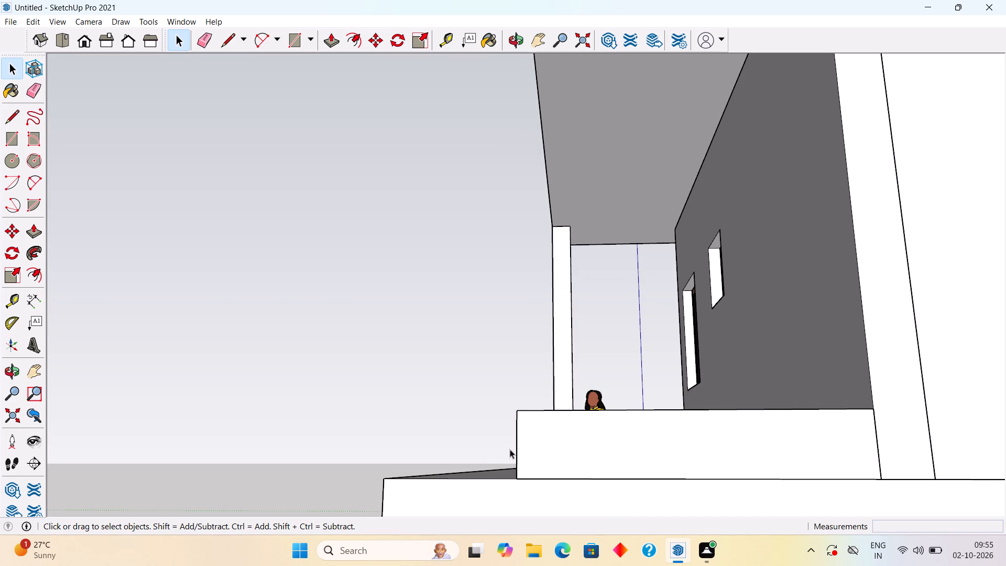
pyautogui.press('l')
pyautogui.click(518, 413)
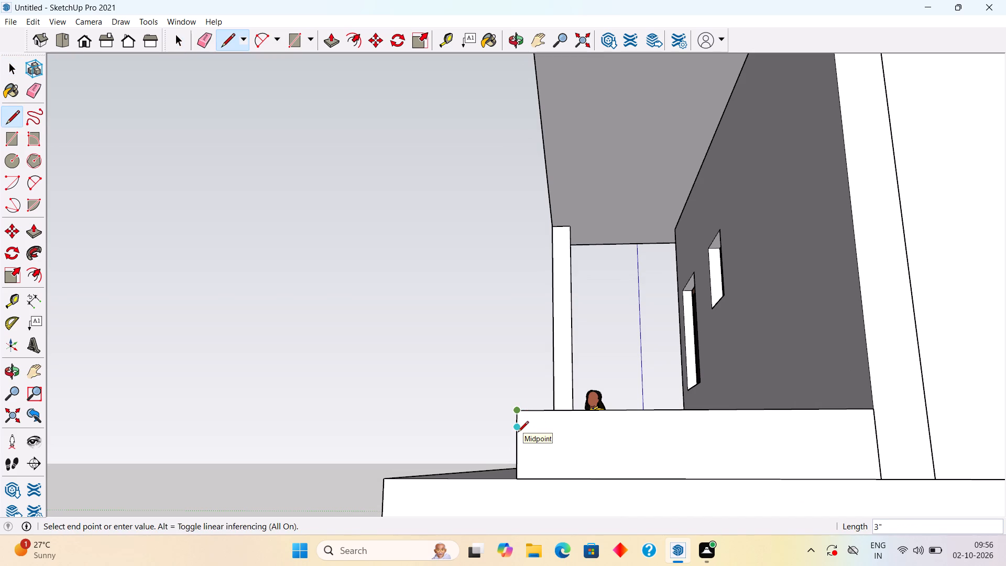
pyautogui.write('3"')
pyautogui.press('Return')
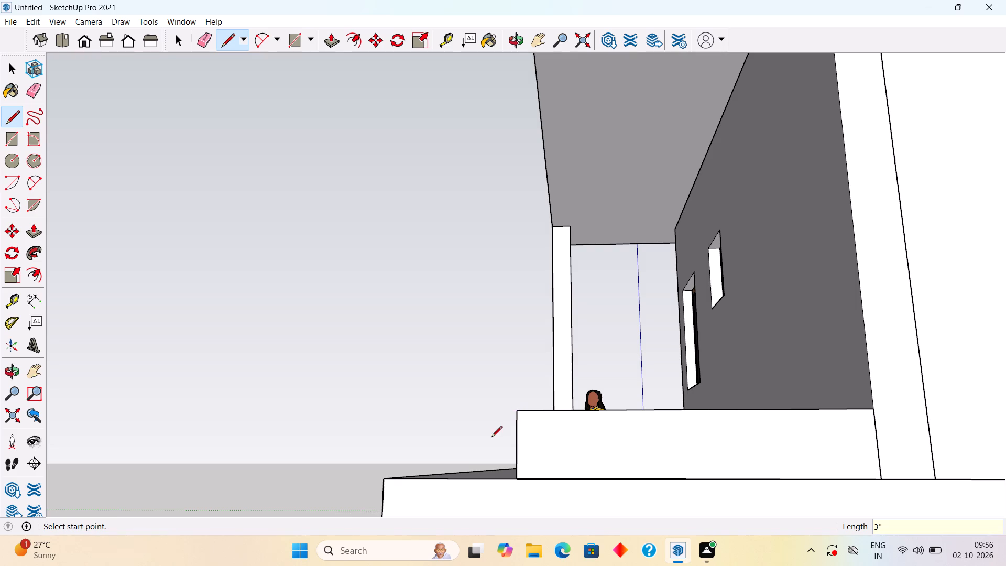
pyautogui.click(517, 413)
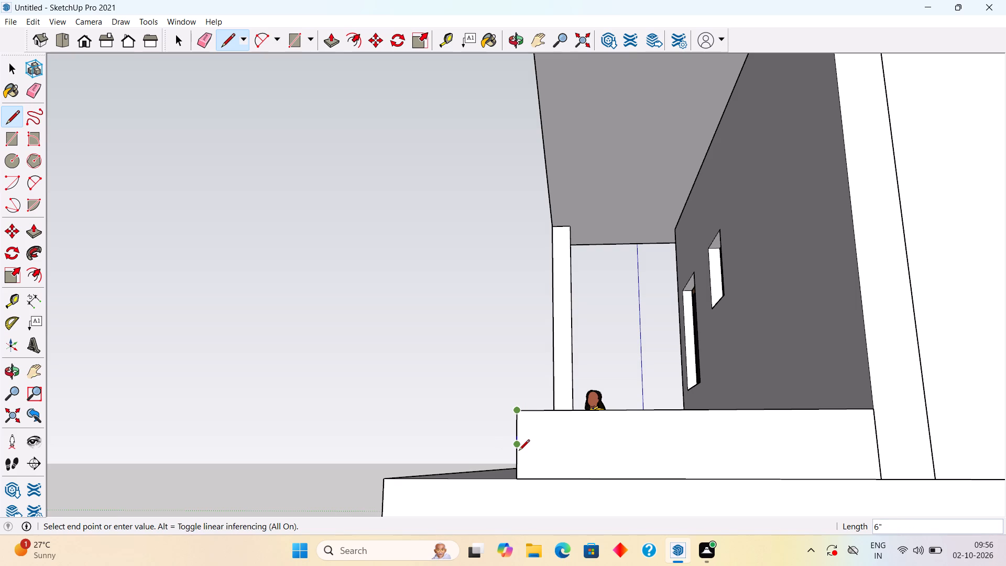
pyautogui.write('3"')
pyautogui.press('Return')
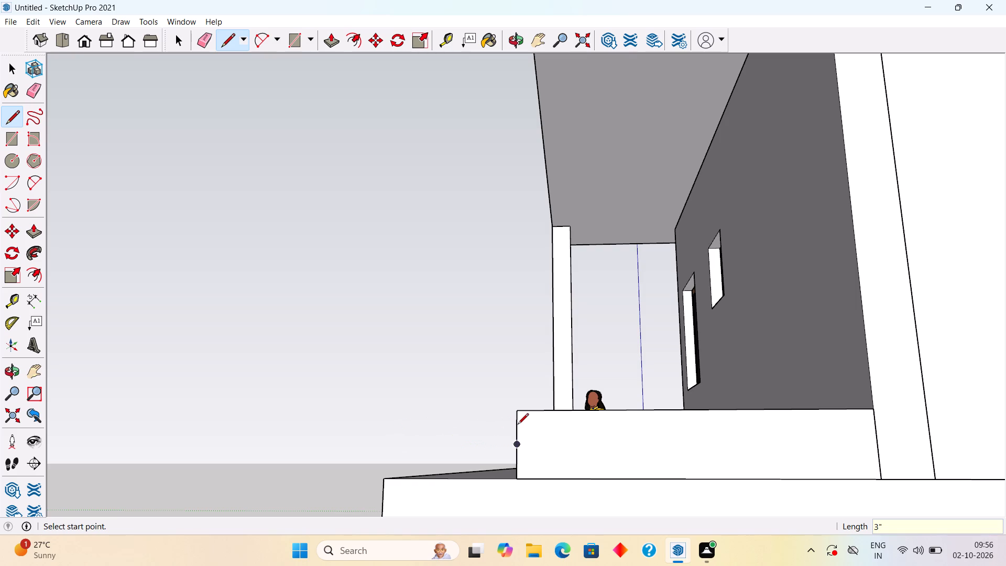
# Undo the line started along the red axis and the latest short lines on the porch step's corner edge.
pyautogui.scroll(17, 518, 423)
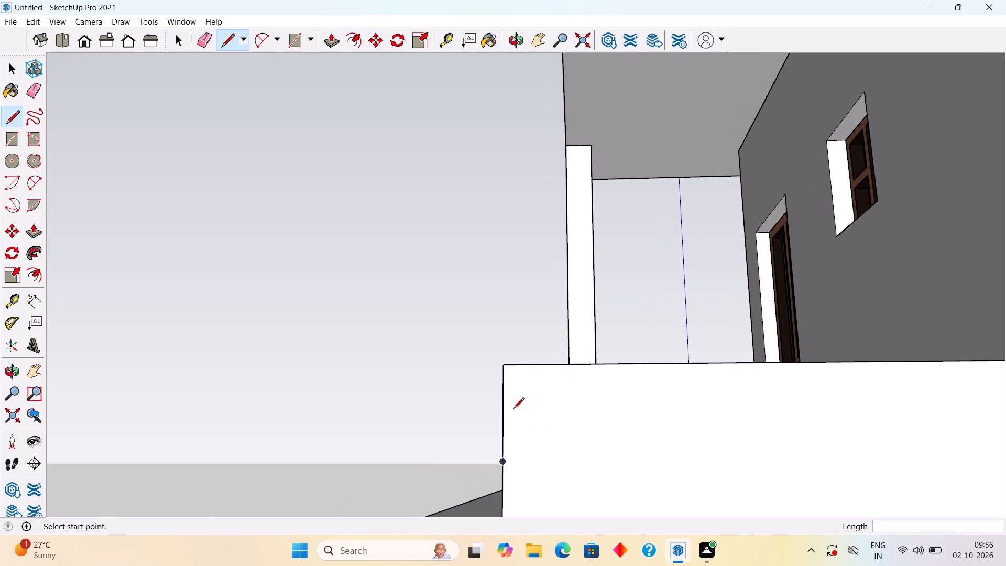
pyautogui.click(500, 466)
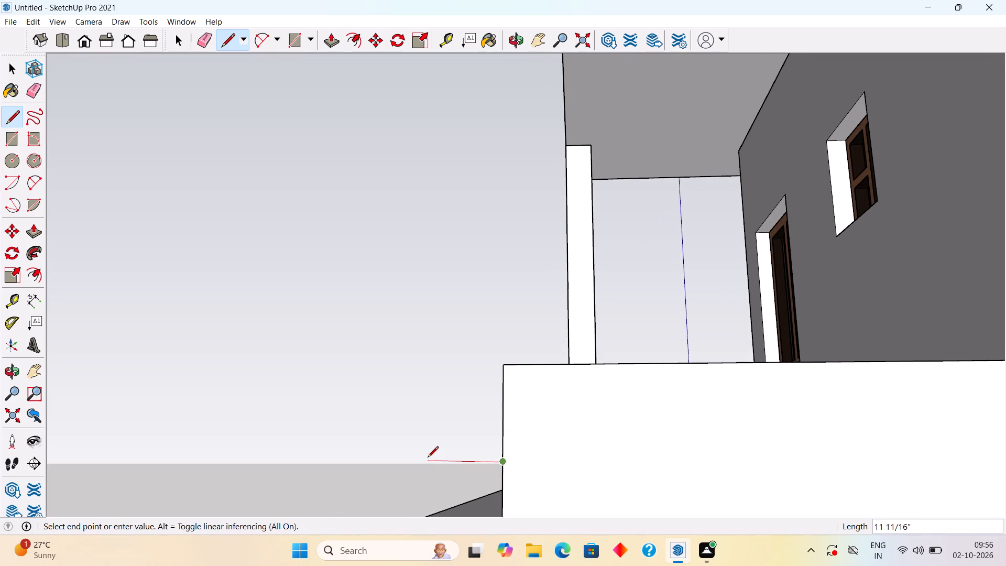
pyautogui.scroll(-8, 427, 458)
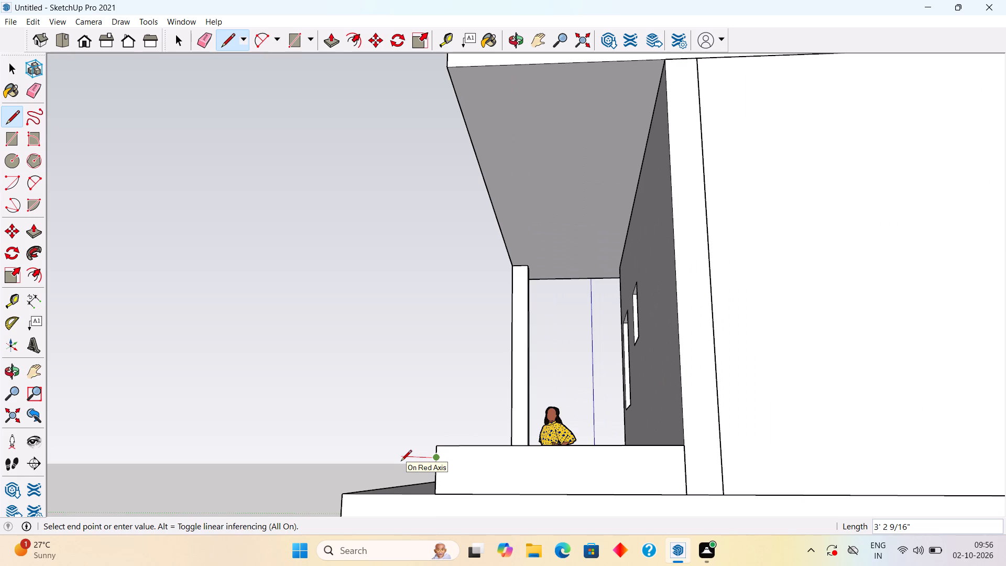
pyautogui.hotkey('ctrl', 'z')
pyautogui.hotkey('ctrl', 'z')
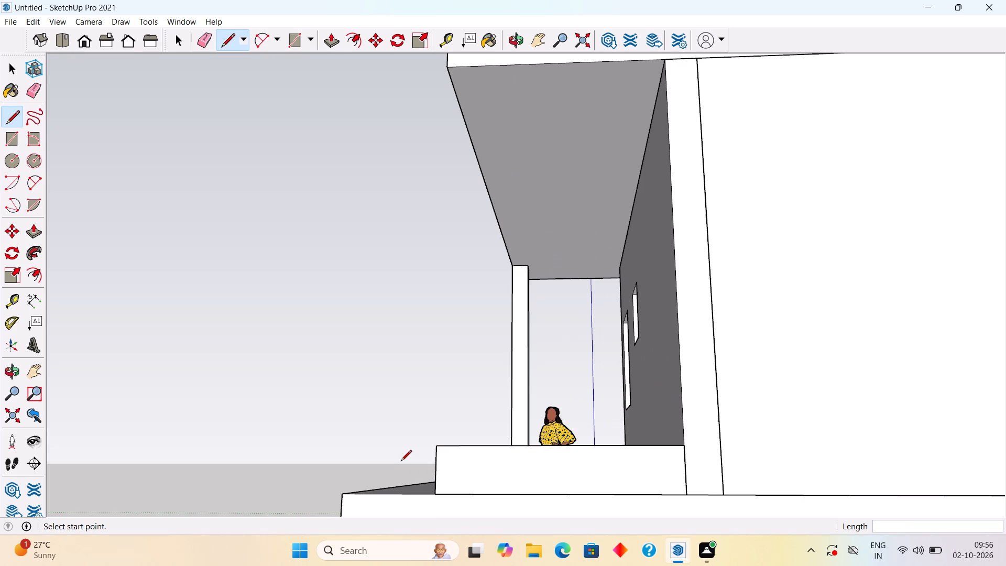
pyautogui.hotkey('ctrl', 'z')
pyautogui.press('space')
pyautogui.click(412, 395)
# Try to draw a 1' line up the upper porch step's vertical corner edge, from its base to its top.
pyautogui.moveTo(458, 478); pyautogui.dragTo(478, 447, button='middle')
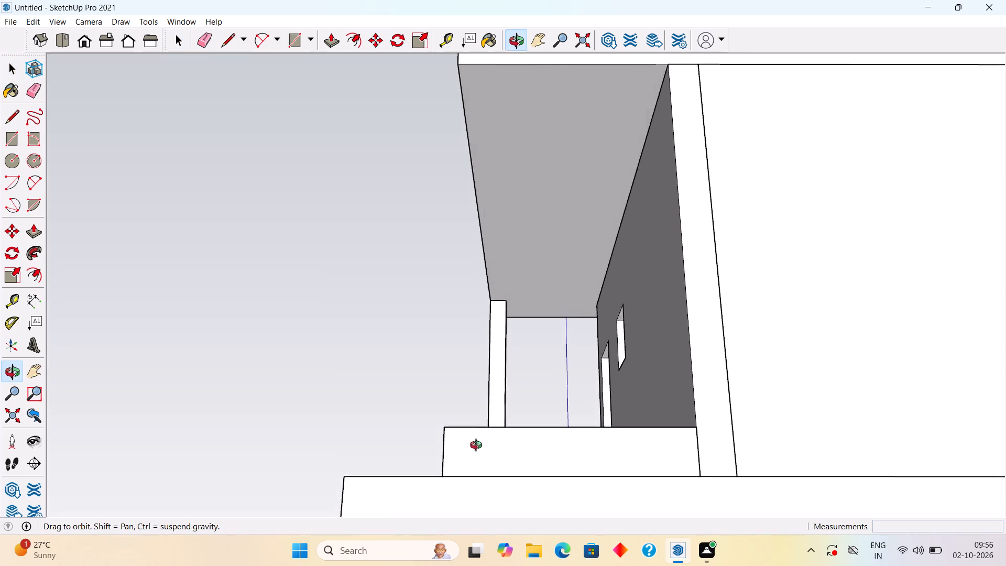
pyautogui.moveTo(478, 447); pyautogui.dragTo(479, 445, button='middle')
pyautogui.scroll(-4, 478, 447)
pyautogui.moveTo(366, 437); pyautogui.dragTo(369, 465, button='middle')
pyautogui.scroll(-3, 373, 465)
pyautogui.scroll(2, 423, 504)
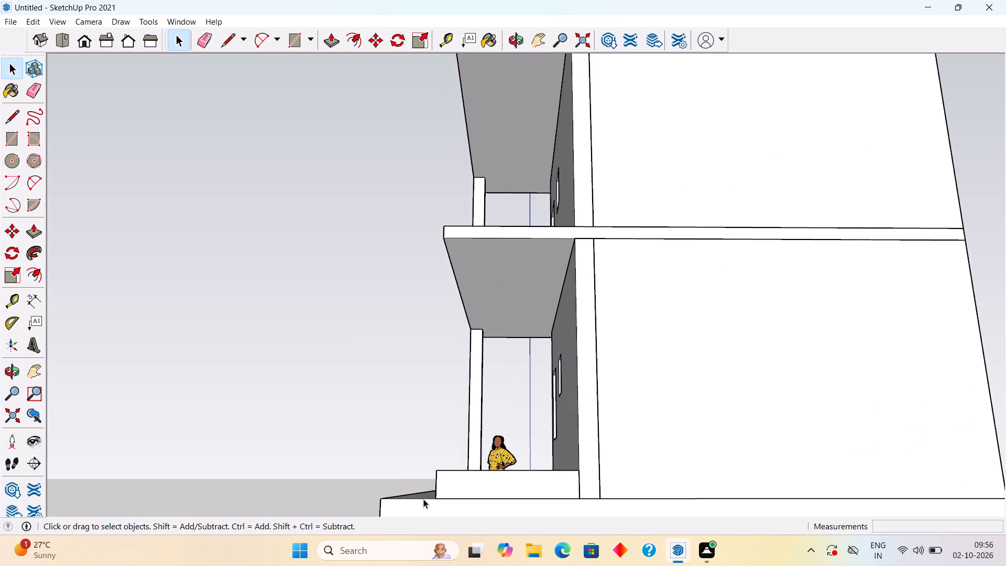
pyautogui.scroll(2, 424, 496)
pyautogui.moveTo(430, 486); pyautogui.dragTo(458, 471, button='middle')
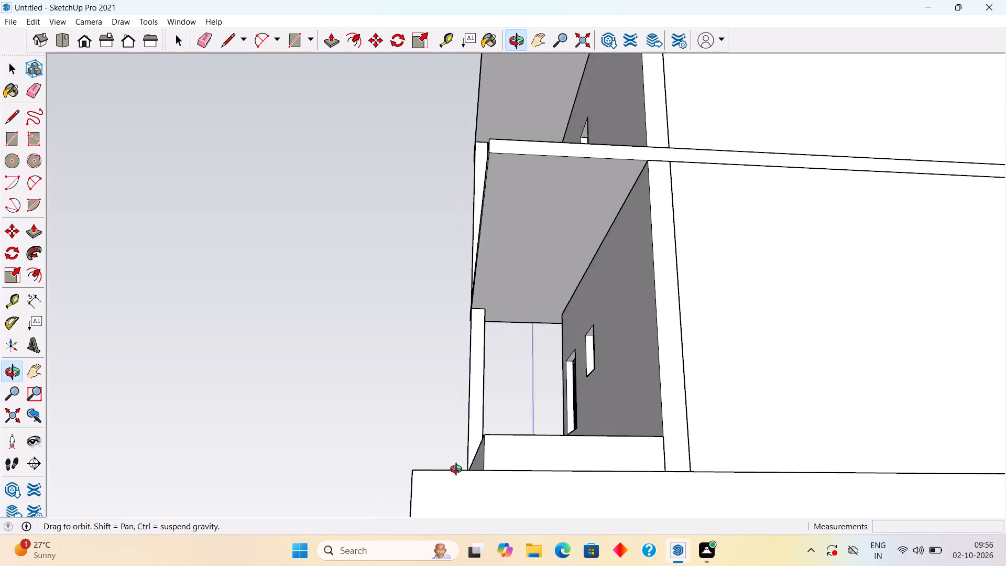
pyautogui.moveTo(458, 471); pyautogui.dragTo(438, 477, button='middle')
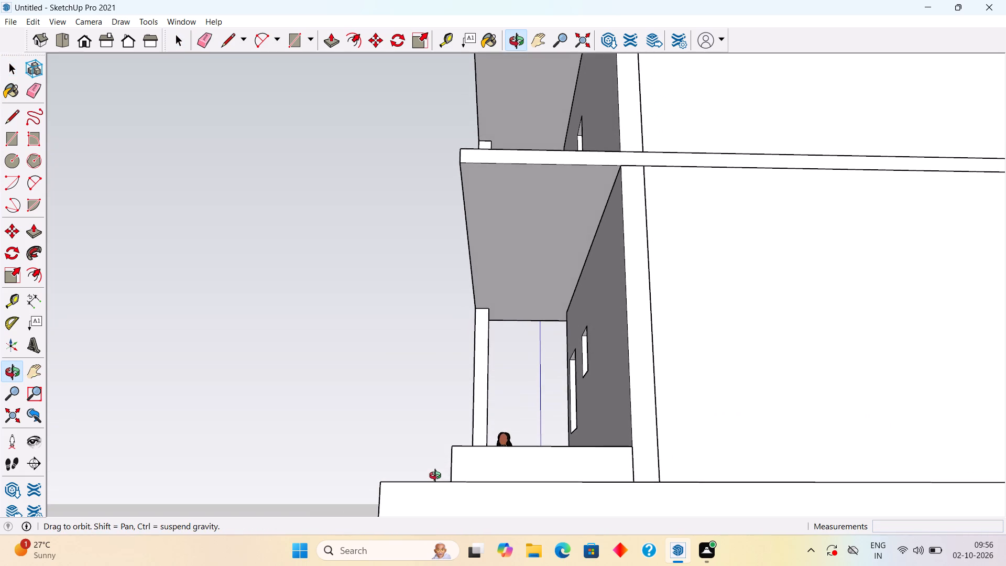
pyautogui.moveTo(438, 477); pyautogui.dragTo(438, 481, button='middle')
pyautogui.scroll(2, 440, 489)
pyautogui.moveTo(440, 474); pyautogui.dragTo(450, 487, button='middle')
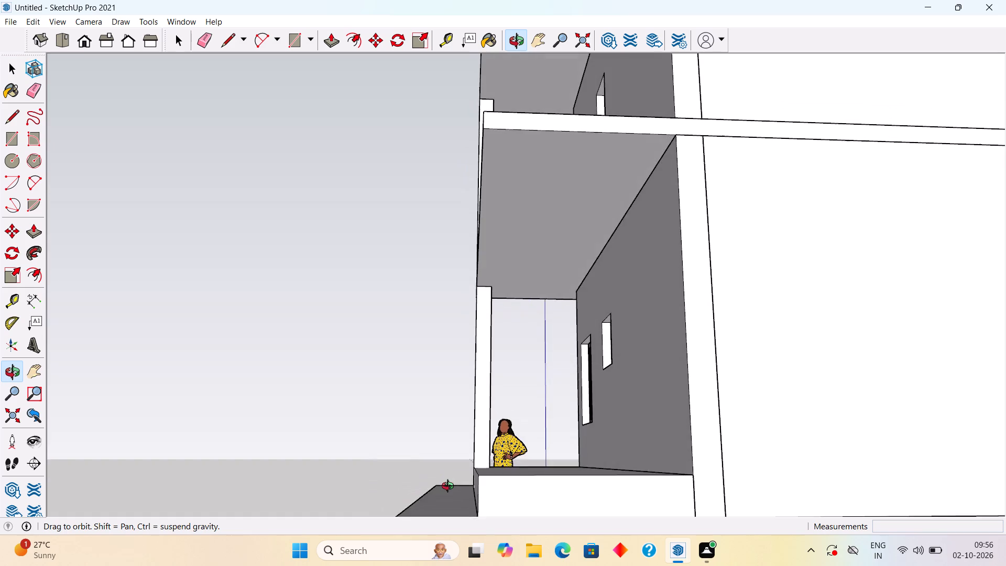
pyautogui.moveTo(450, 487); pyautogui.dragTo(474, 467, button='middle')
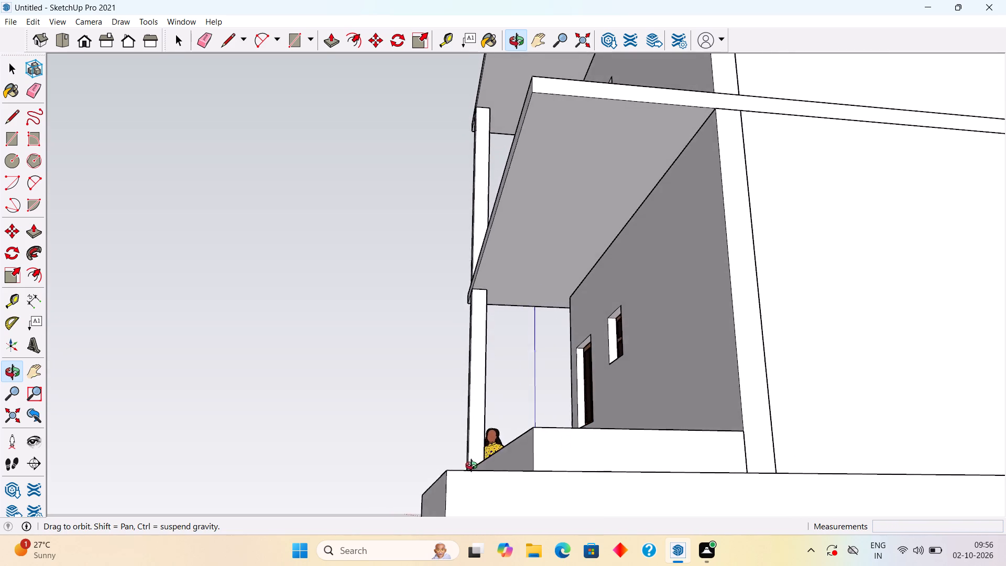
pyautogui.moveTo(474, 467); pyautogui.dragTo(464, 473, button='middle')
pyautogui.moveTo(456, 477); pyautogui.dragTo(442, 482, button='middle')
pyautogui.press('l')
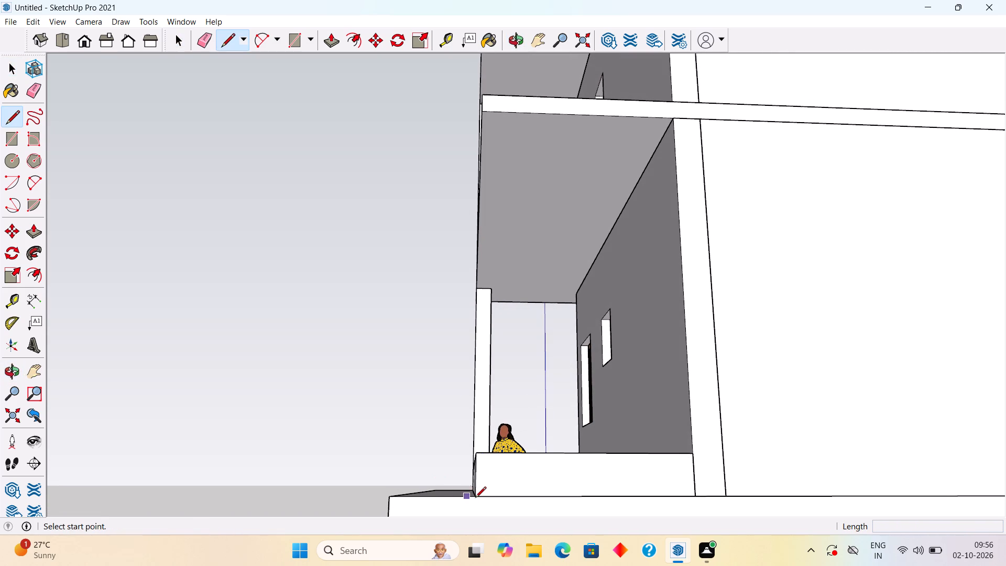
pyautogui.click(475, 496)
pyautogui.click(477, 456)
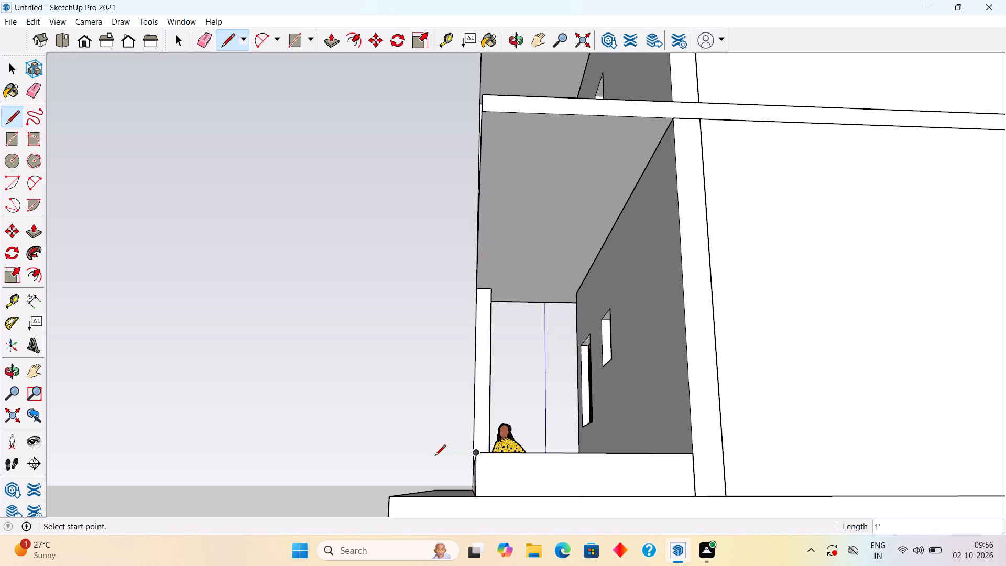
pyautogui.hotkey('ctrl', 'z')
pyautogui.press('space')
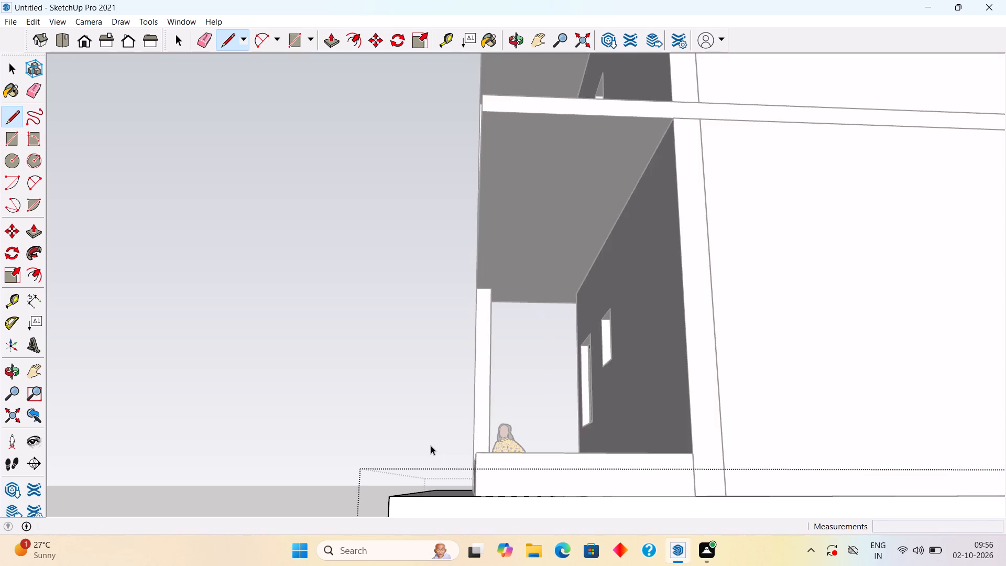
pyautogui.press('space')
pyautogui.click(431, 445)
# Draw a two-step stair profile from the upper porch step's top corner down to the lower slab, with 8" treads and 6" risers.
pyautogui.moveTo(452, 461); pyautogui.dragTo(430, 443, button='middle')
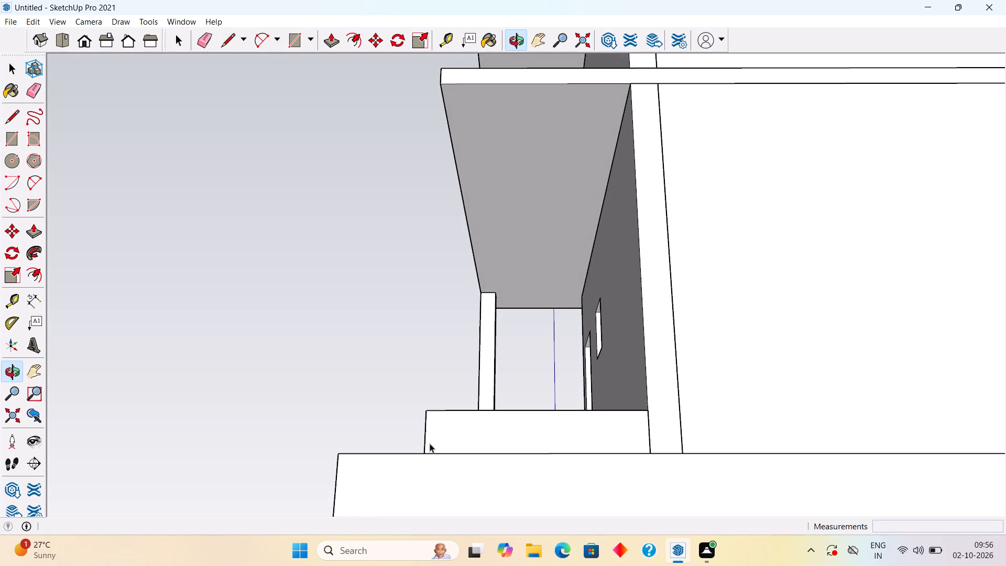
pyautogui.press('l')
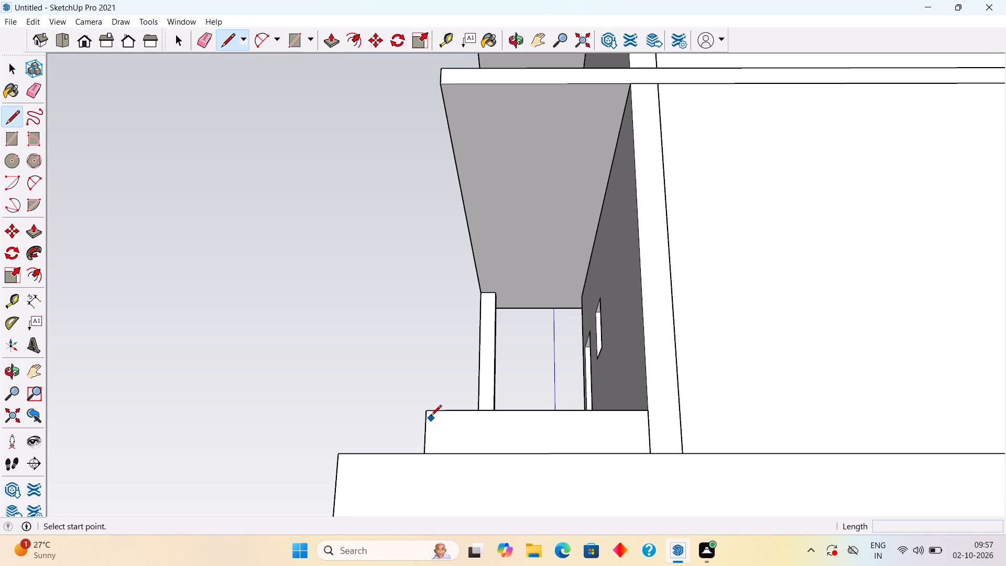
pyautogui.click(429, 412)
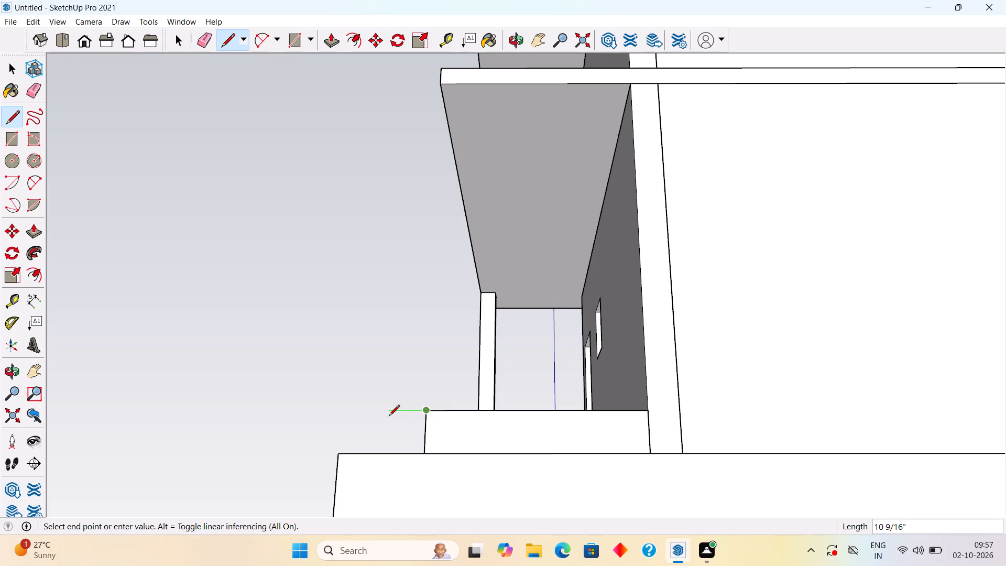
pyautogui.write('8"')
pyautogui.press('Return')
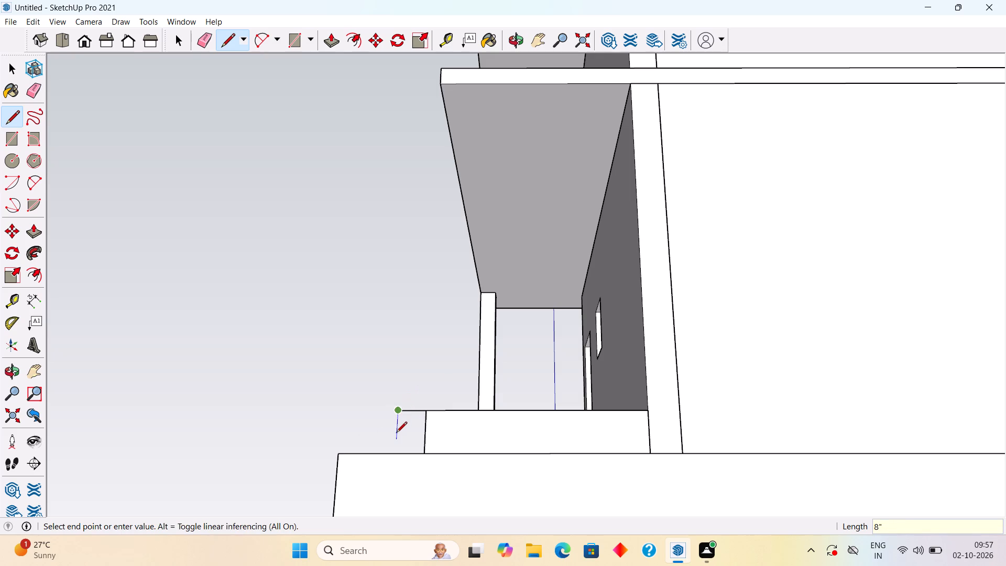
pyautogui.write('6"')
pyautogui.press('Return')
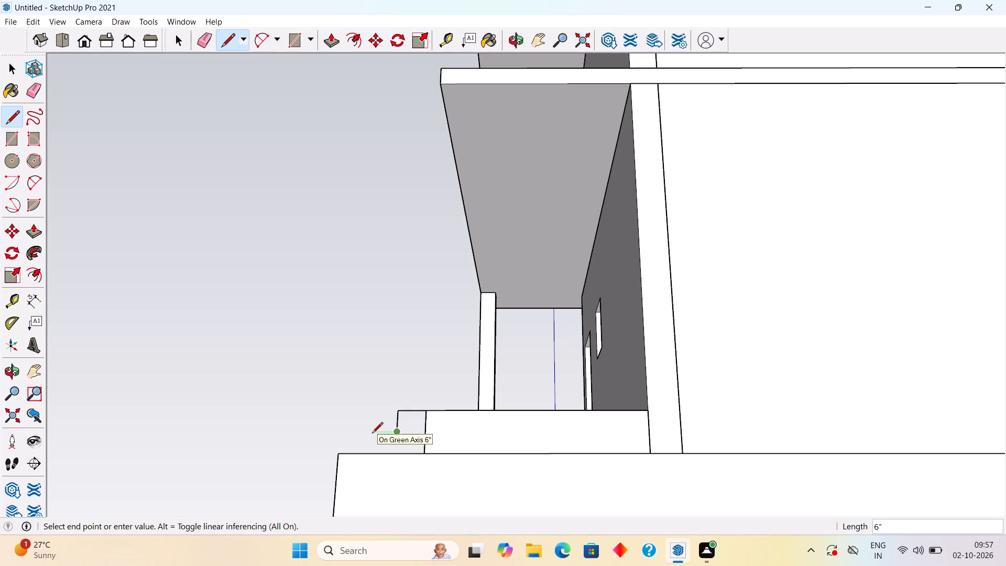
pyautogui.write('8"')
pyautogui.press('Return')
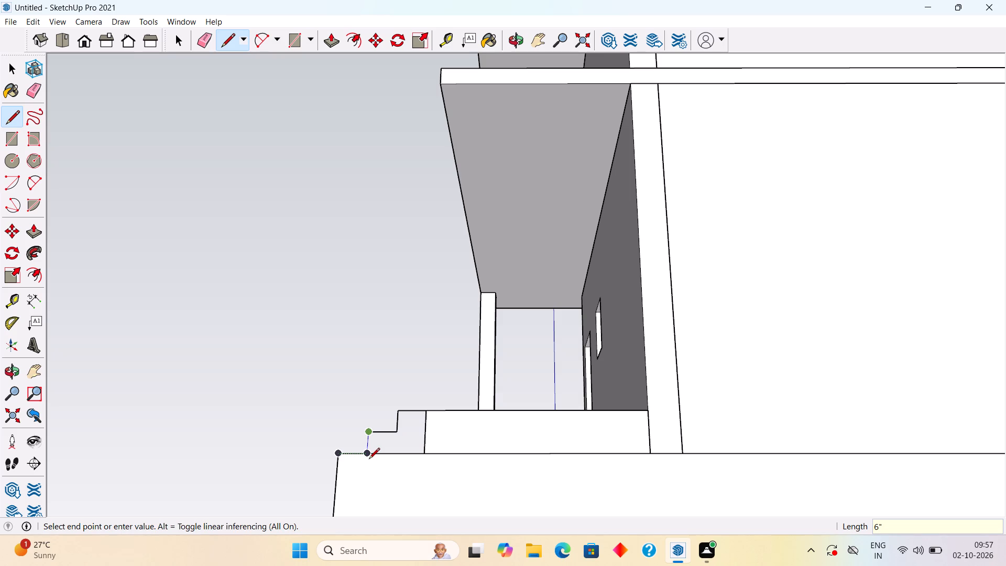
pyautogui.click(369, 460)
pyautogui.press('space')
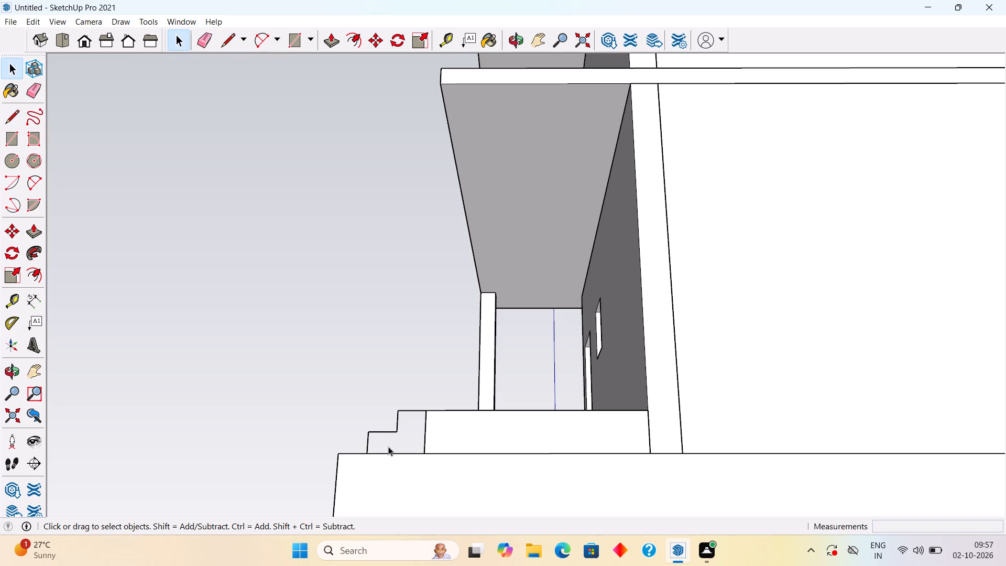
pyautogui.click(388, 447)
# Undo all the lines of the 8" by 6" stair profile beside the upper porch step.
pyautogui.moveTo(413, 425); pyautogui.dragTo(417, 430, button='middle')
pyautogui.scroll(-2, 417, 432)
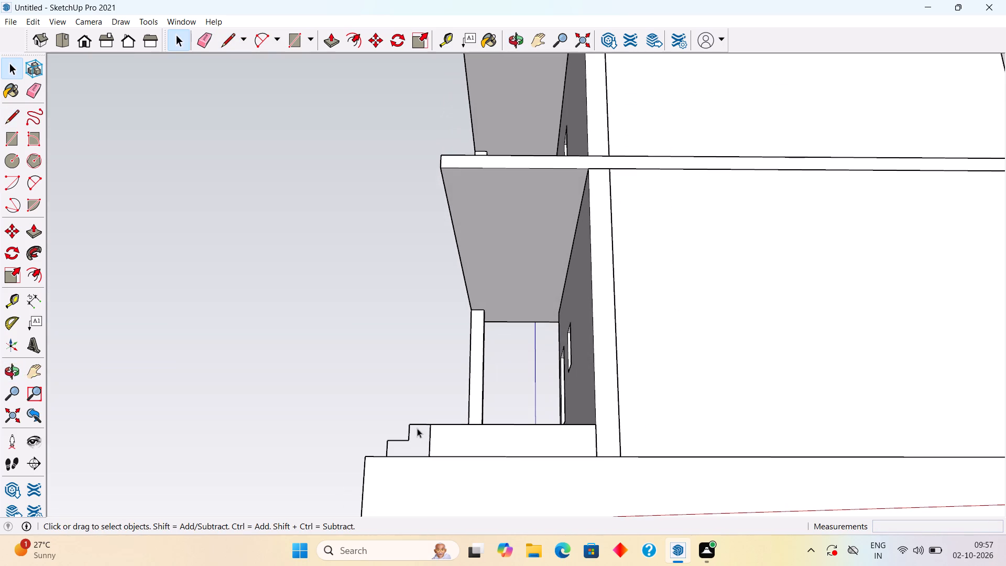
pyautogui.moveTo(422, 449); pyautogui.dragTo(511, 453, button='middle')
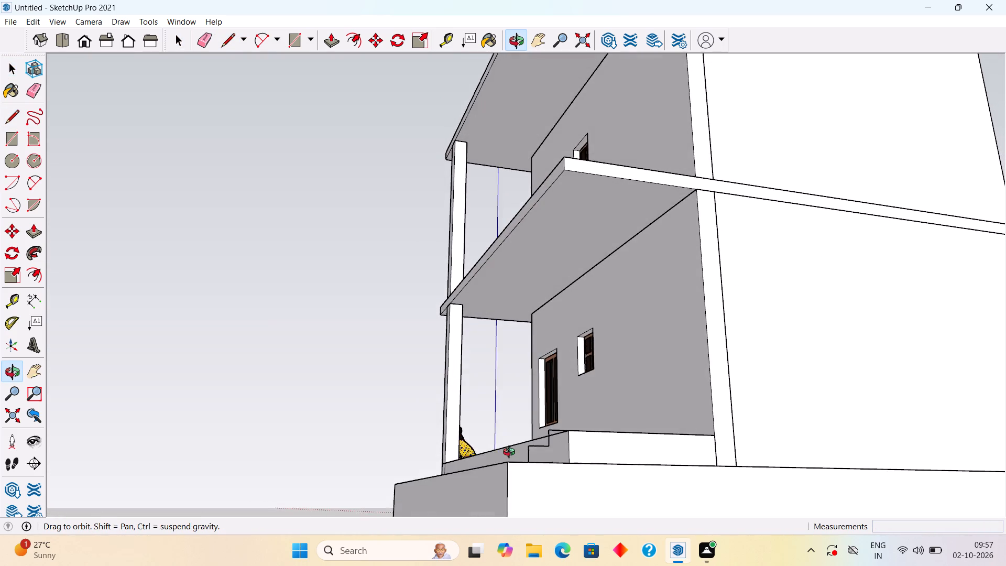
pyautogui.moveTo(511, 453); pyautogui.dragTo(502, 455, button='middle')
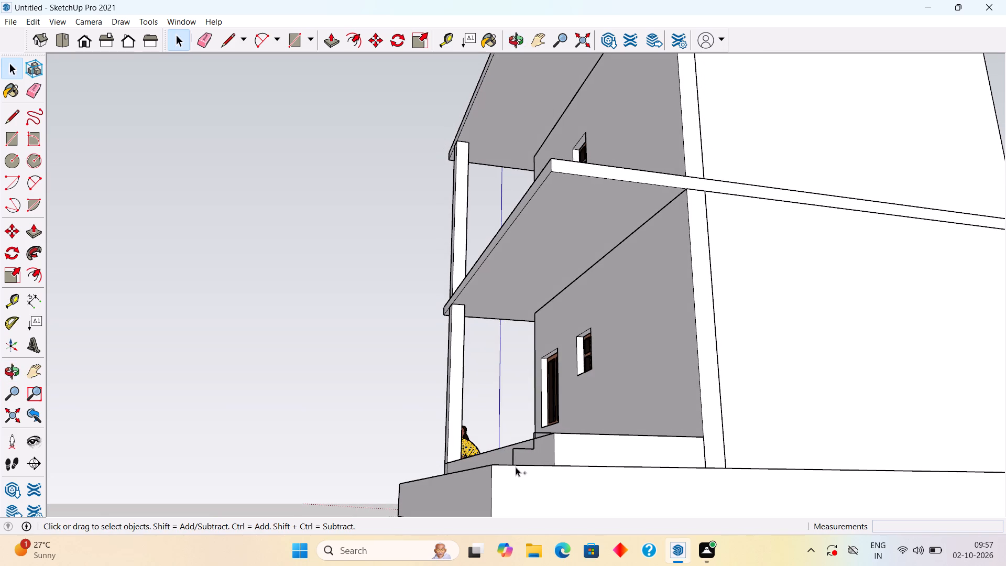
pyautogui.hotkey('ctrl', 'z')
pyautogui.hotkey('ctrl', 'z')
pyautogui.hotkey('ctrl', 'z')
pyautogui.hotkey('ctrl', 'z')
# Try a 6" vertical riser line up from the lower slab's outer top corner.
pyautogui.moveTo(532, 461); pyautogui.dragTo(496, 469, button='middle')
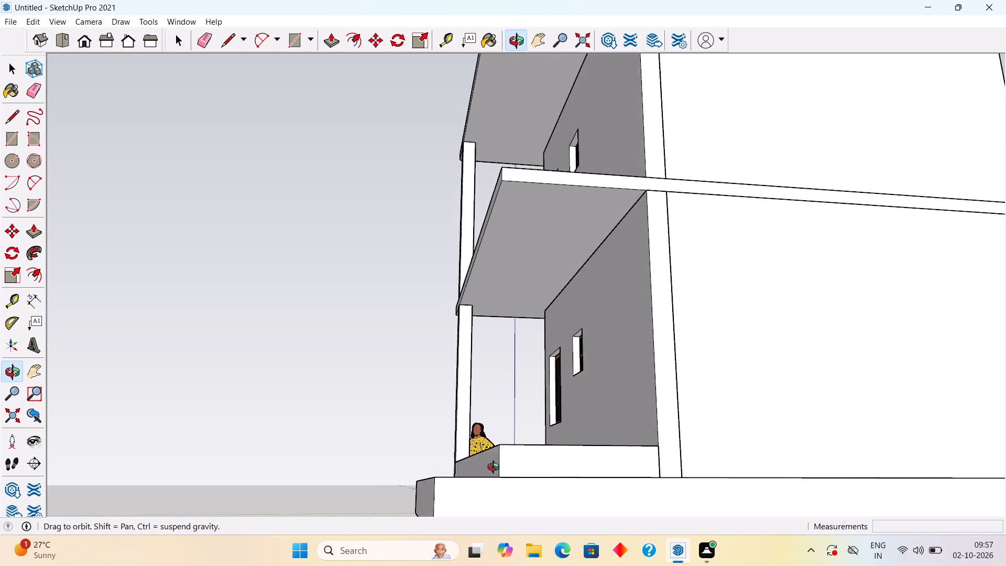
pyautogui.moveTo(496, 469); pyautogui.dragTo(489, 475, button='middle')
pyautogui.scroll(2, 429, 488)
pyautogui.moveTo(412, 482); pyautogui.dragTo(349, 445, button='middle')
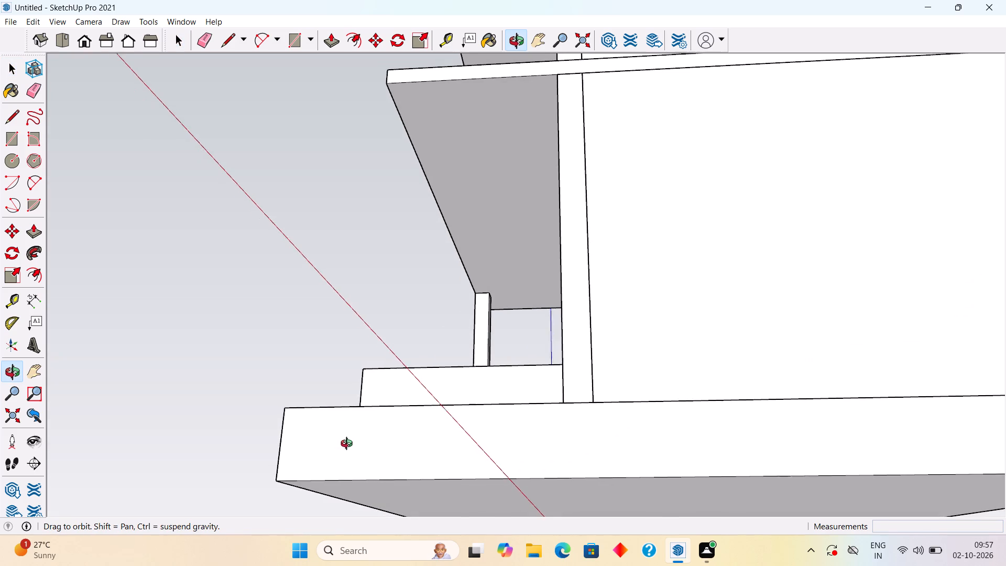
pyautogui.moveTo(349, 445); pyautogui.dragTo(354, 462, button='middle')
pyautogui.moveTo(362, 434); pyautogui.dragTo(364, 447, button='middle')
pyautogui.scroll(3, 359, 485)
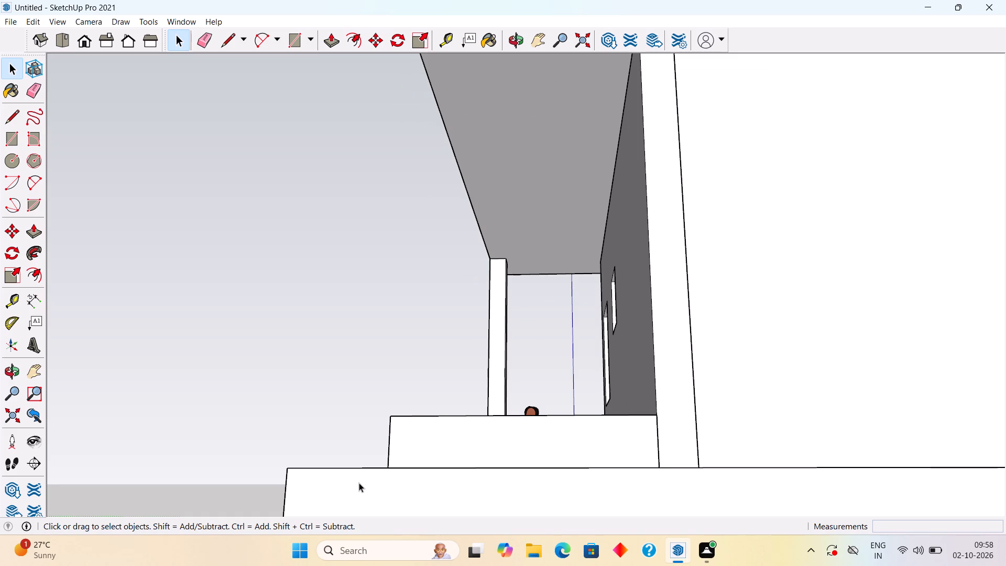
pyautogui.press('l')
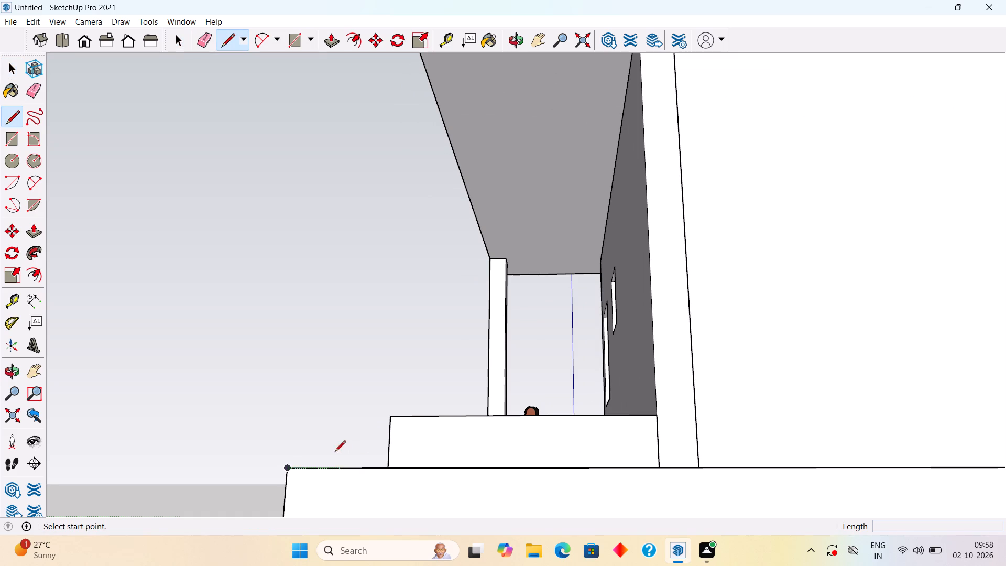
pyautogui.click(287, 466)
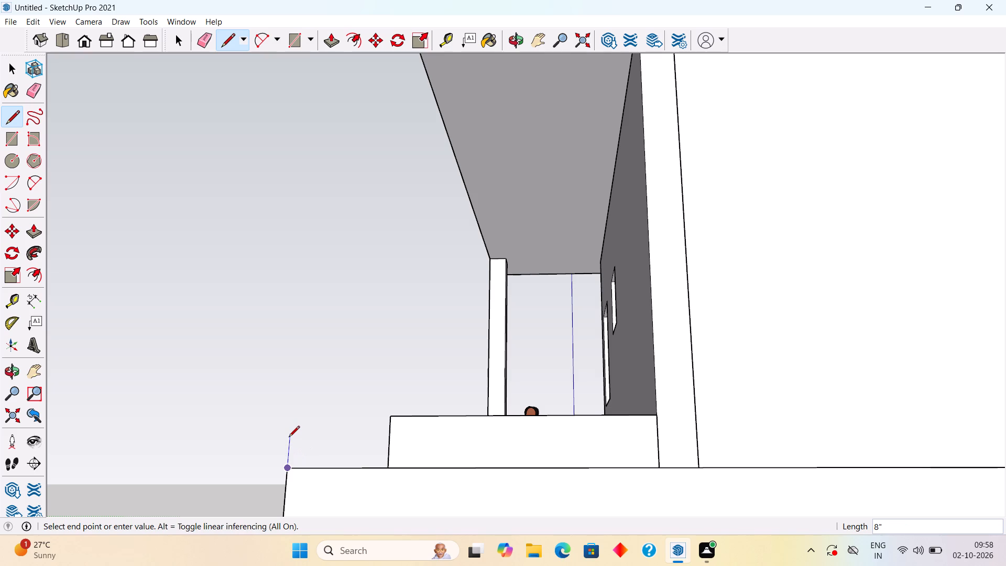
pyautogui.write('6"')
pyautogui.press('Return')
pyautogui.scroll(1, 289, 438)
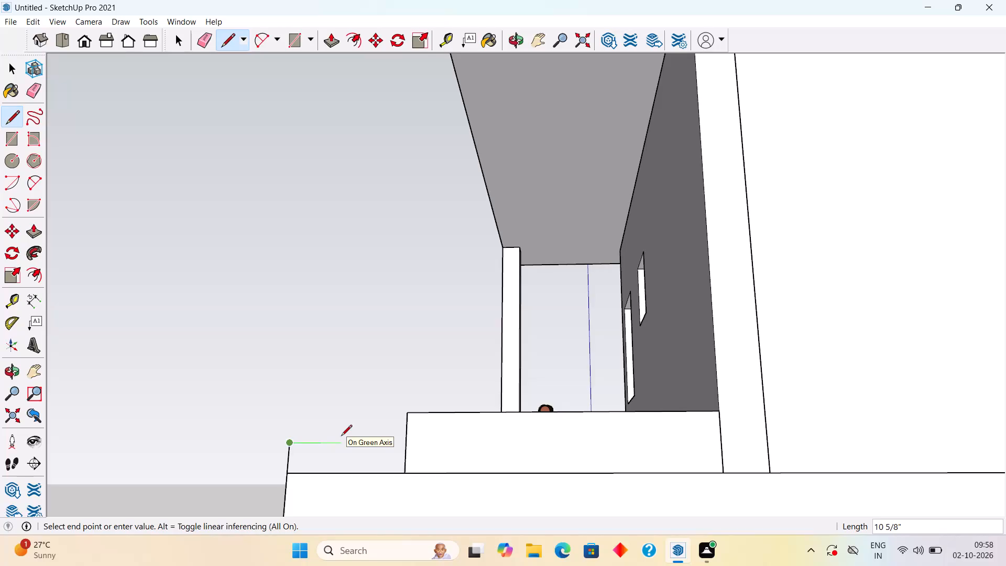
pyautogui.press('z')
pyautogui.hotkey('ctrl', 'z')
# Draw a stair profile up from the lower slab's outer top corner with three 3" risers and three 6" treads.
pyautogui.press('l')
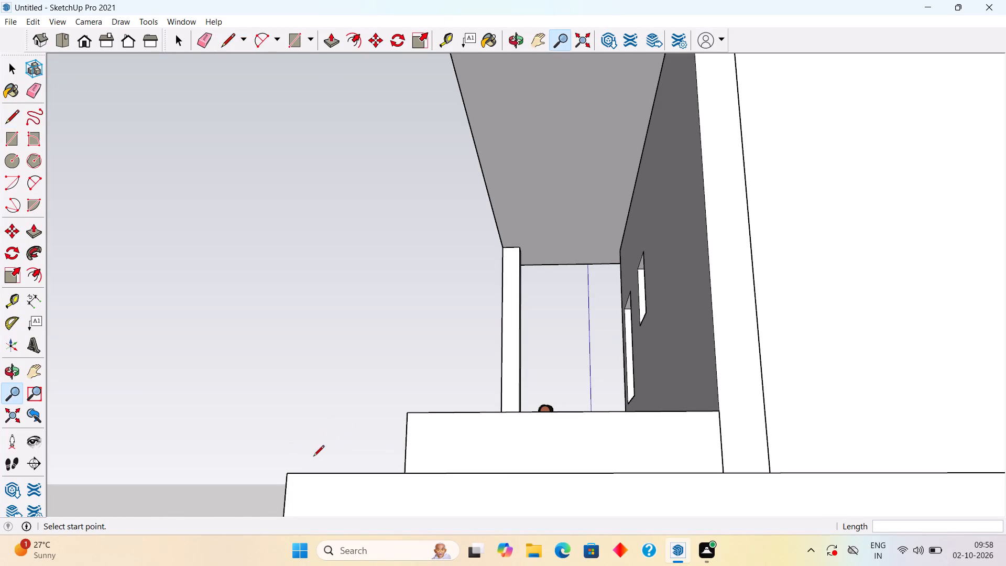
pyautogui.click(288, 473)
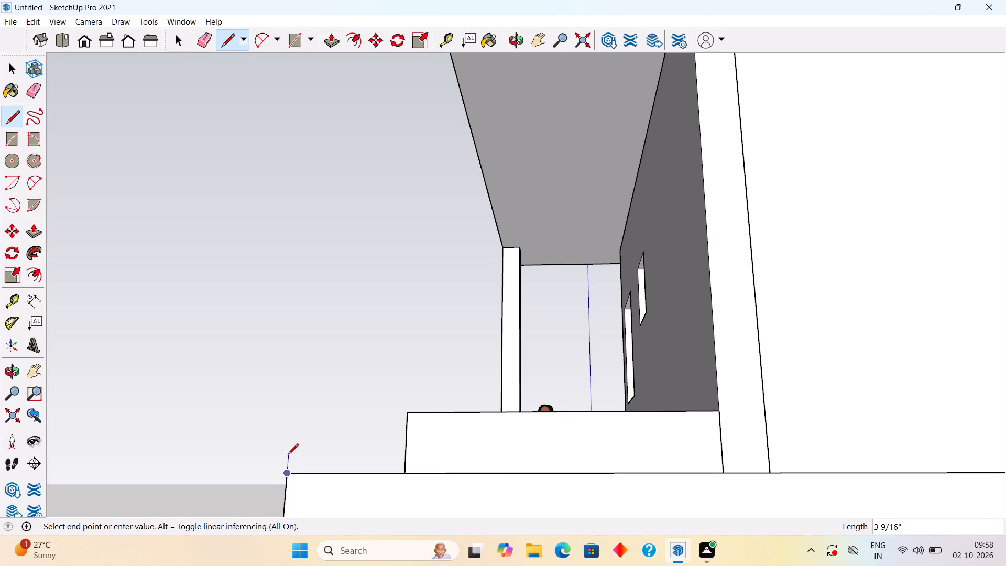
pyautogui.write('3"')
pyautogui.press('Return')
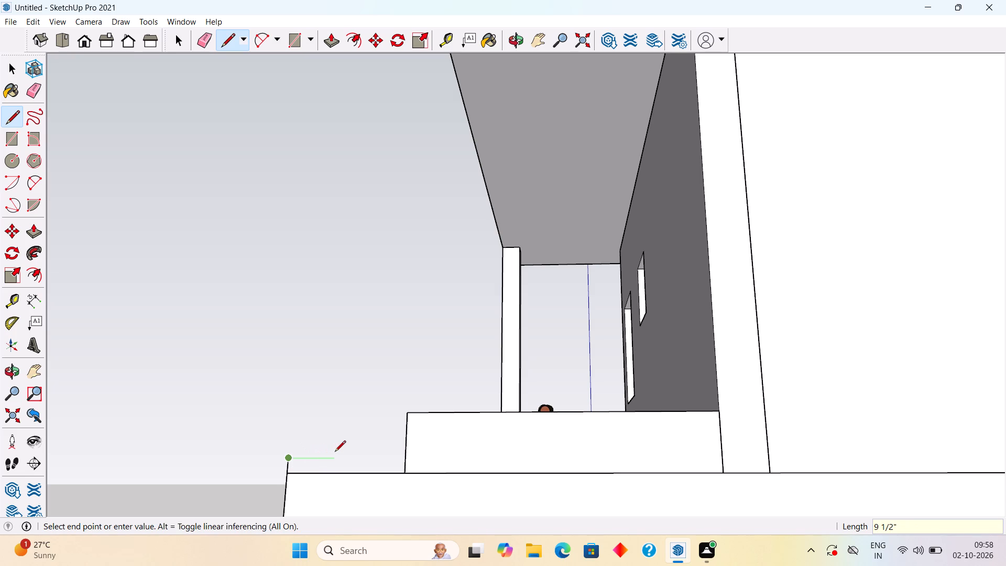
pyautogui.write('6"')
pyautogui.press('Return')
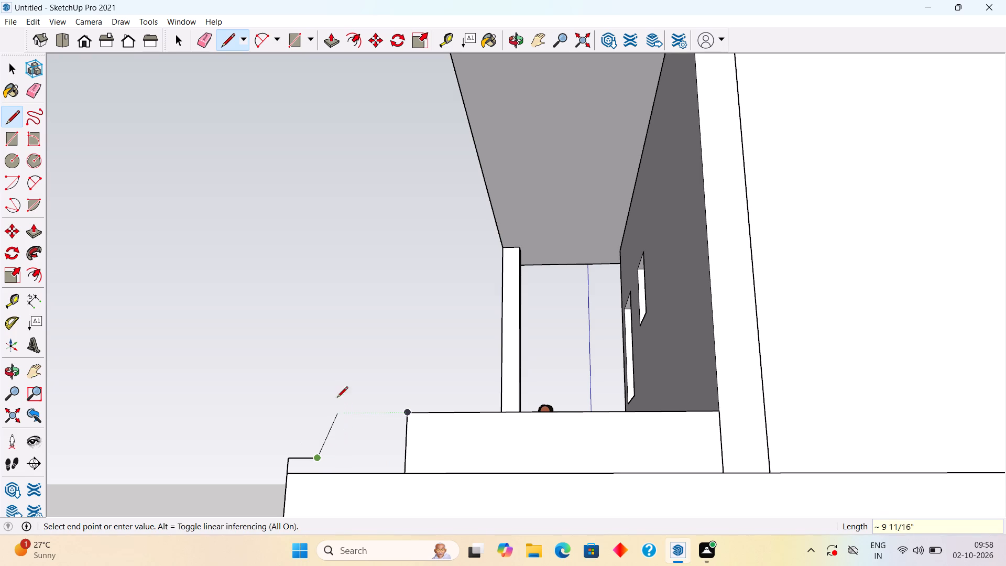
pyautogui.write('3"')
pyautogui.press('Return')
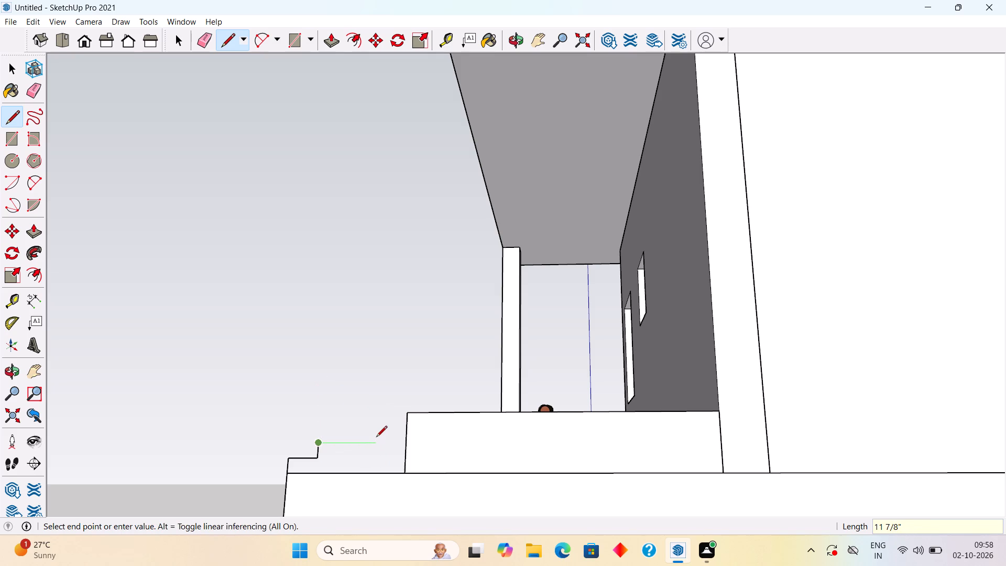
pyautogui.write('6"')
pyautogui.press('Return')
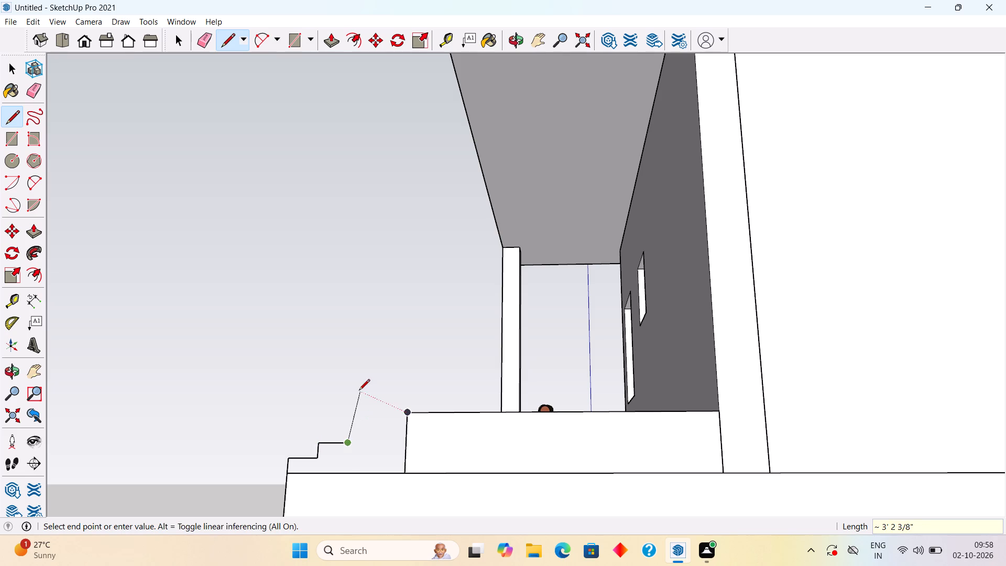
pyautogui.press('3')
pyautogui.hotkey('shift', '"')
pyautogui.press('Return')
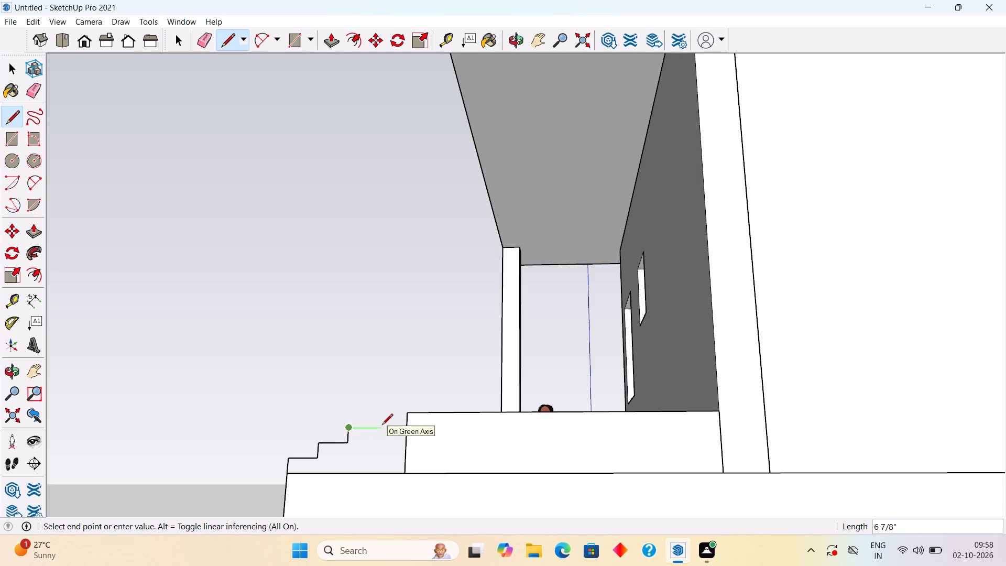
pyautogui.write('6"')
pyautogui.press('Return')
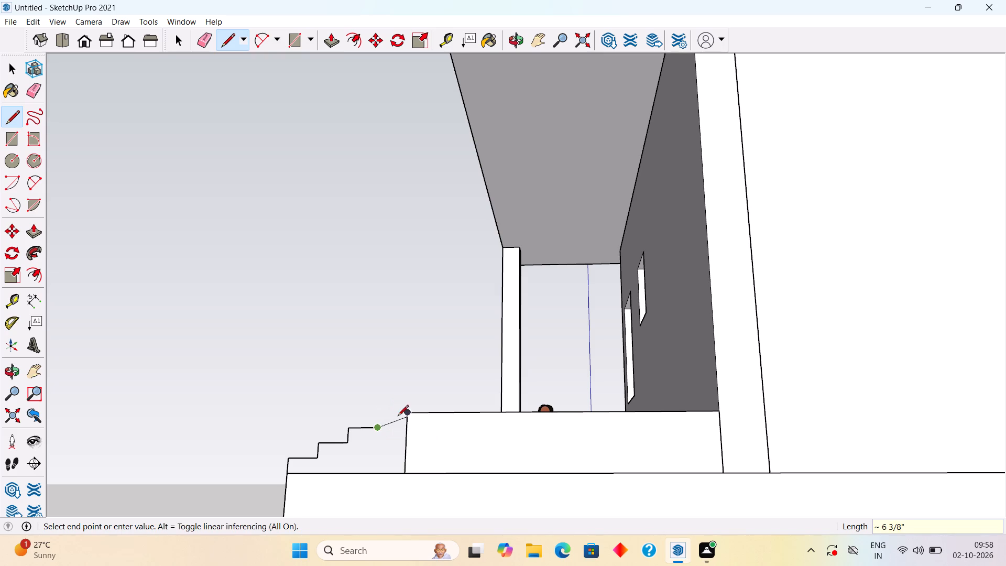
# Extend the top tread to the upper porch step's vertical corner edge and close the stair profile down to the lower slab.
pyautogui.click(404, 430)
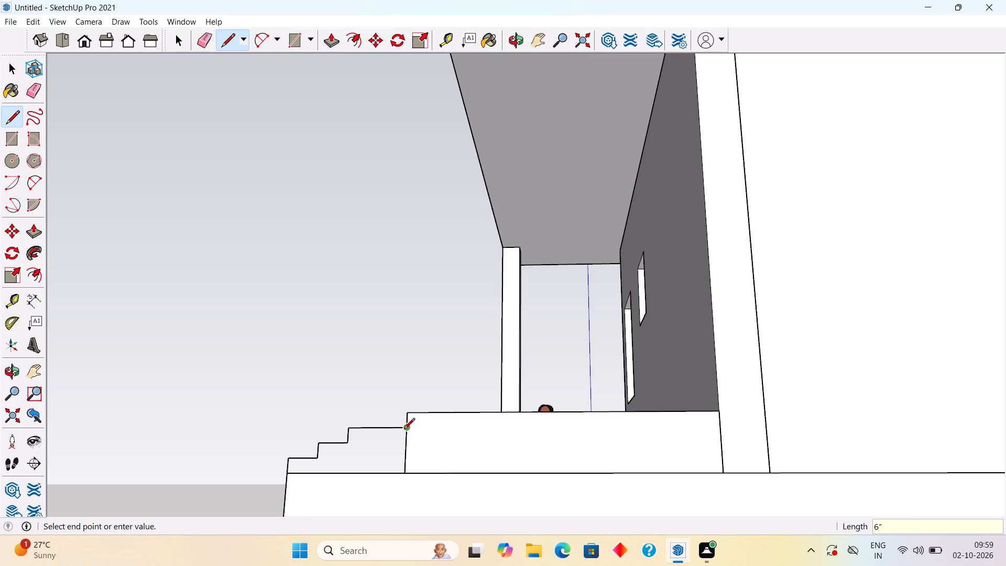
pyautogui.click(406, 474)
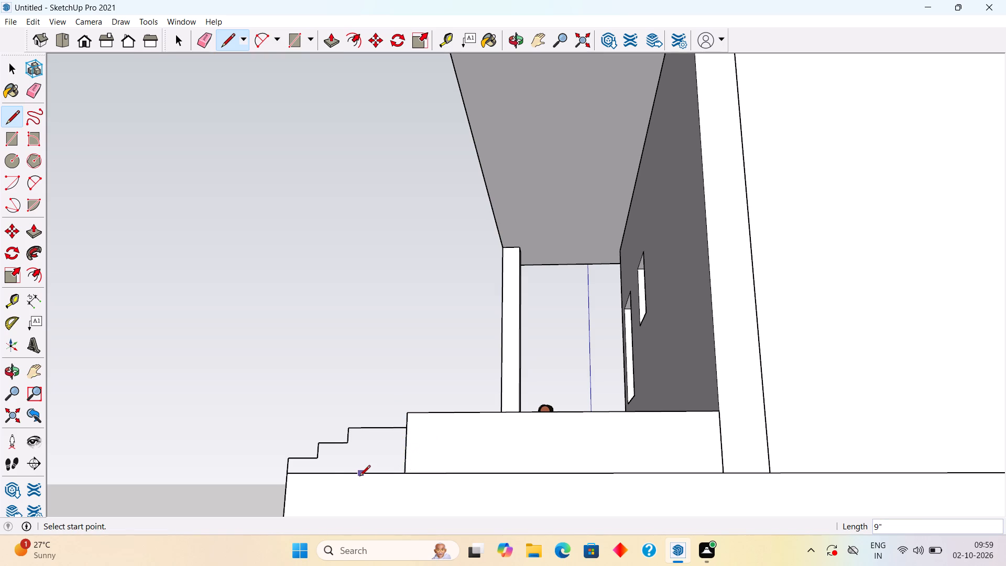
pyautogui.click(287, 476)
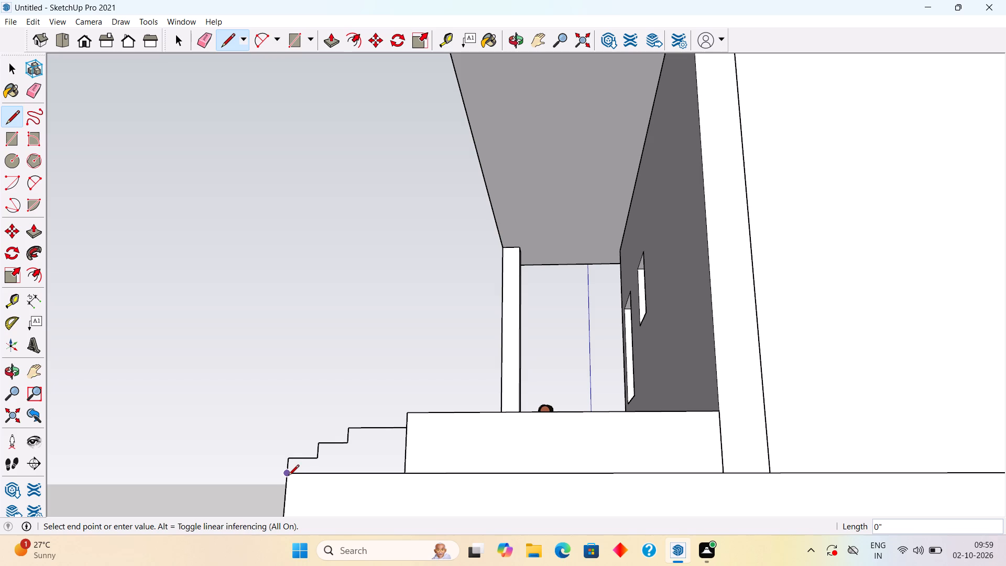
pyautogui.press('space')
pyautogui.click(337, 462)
# Examine the stair profile at the porch corner from several sides of the house.
pyautogui.moveTo(352, 453); pyautogui.dragTo(374, 456, button='middle')
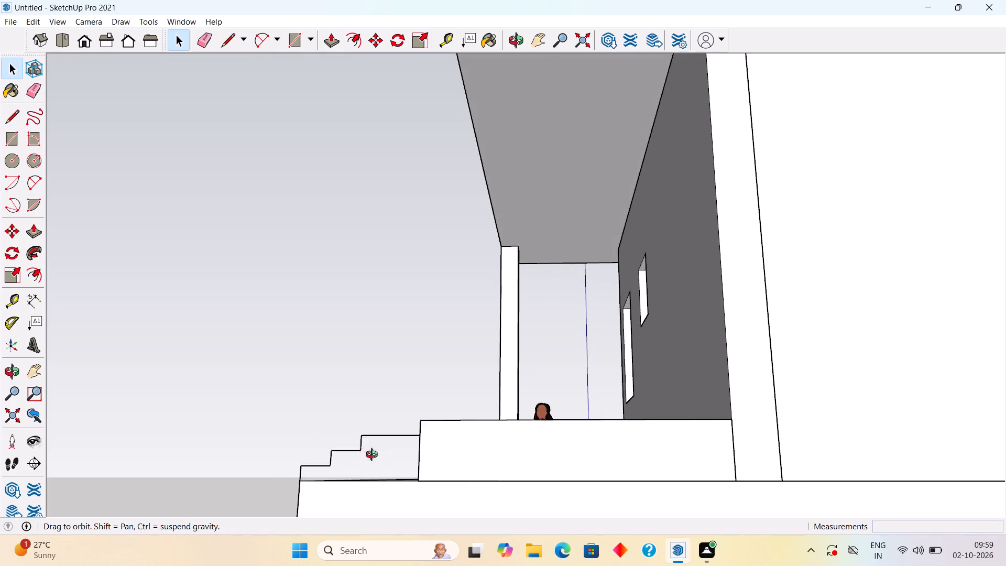
pyautogui.moveTo(374, 456); pyautogui.dragTo(663, 426, button='middle')
pyautogui.scroll(-7, 663, 426)
pyautogui.moveTo(737, 446); pyautogui.dragTo(856, 501, button='middle')
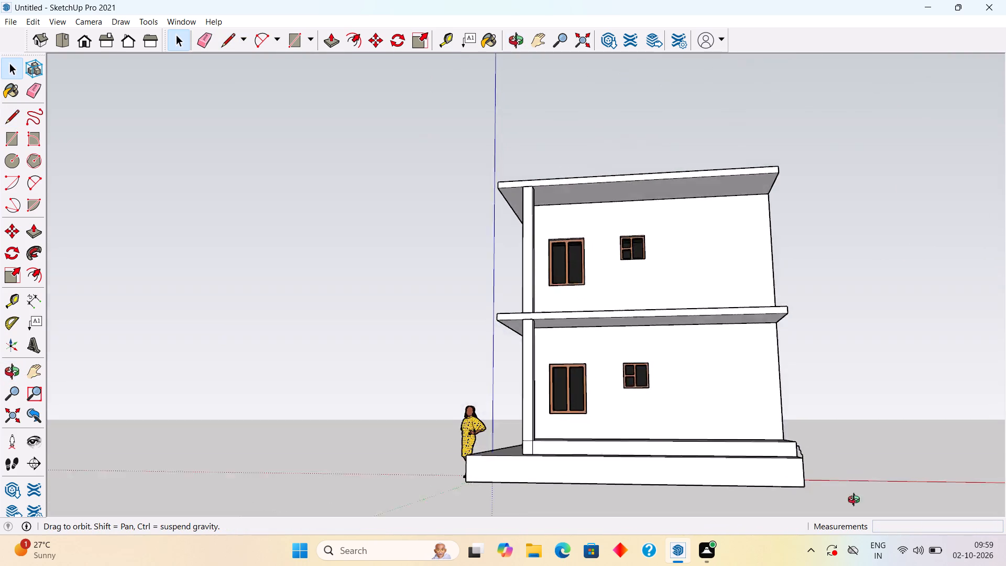
pyautogui.moveTo(856, 501); pyautogui.dragTo(869, 529, button='middle')
pyautogui.moveTo(778, 476); pyautogui.dragTo(883, 454, button='middle')
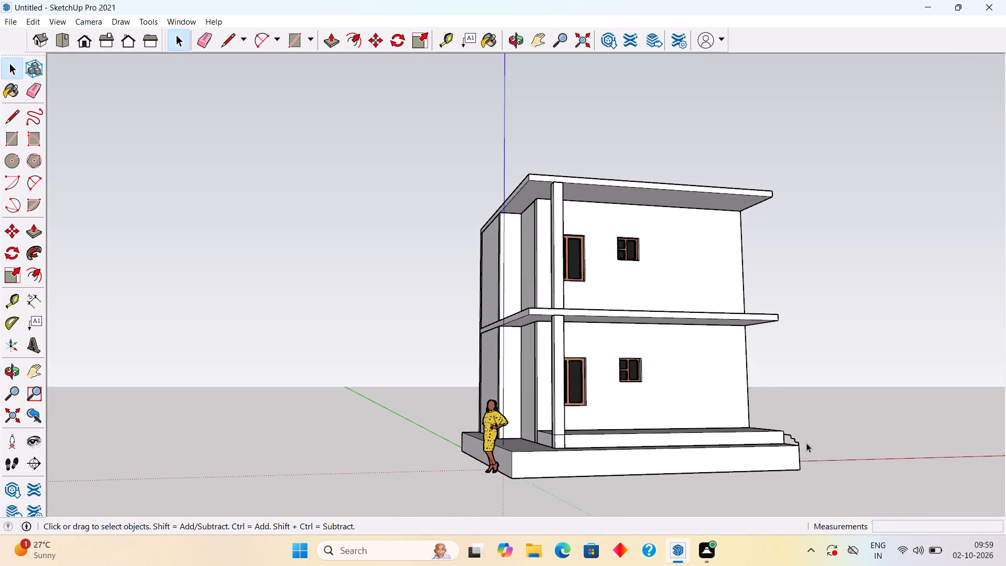
pyautogui.moveTo(806, 443); pyautogui.dragTo(414, 406, button='middle')
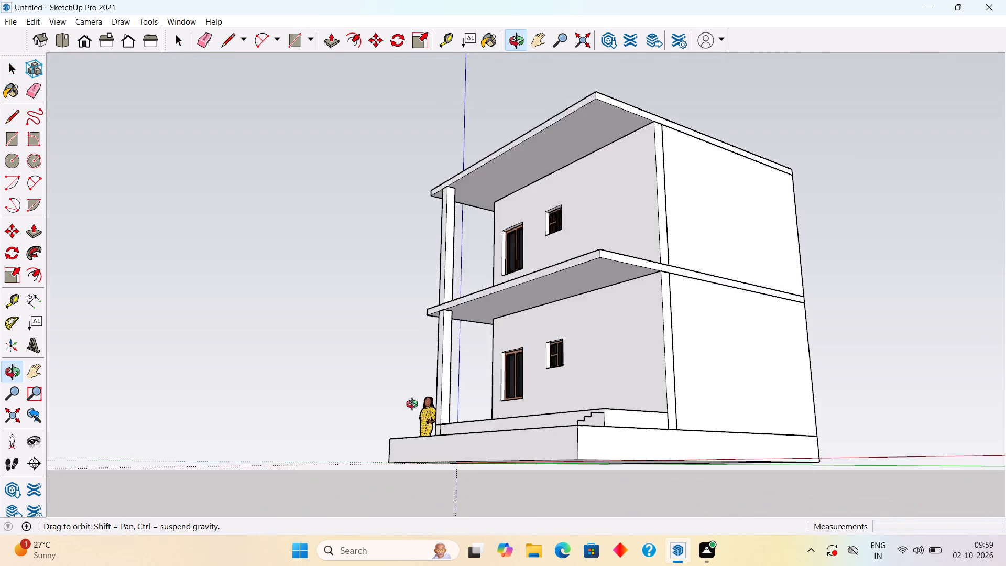
pyautogui.moveTo(414, 406); pyautogui.dragTo(345, 405, button='middle')
pyautogui.scroll(4, 409, 421)
pyautogui.moveTo(440, 407); pyautogui.dragTo(359, 420, button='middle')
pyautogui.scroll(2, 388, 439)
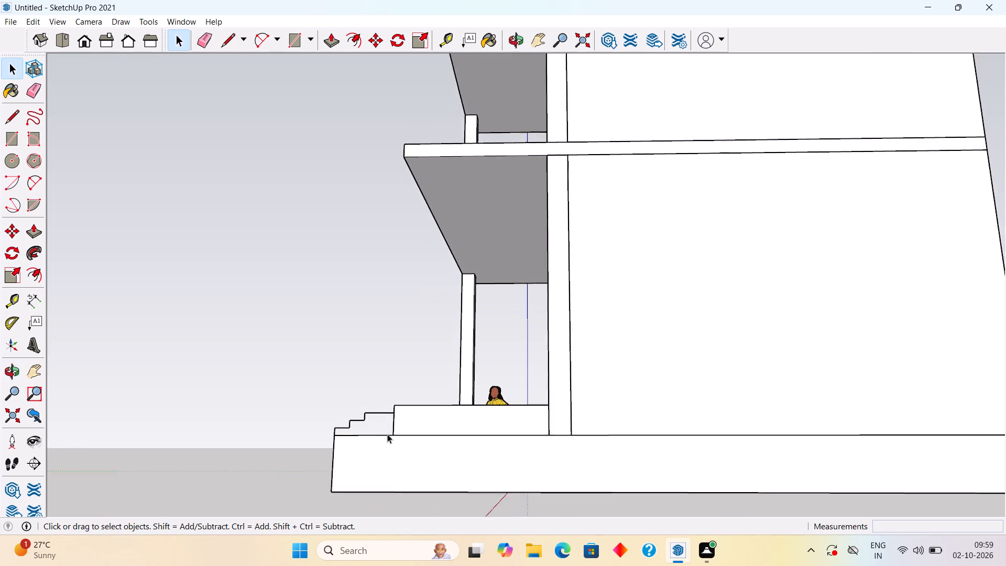
pyautogui.scroll(2, 387, 434)
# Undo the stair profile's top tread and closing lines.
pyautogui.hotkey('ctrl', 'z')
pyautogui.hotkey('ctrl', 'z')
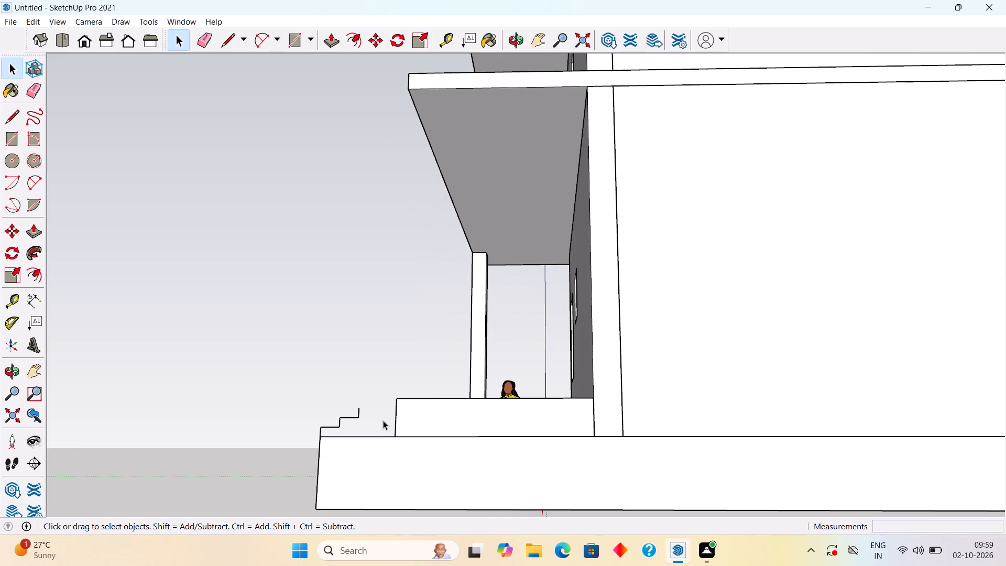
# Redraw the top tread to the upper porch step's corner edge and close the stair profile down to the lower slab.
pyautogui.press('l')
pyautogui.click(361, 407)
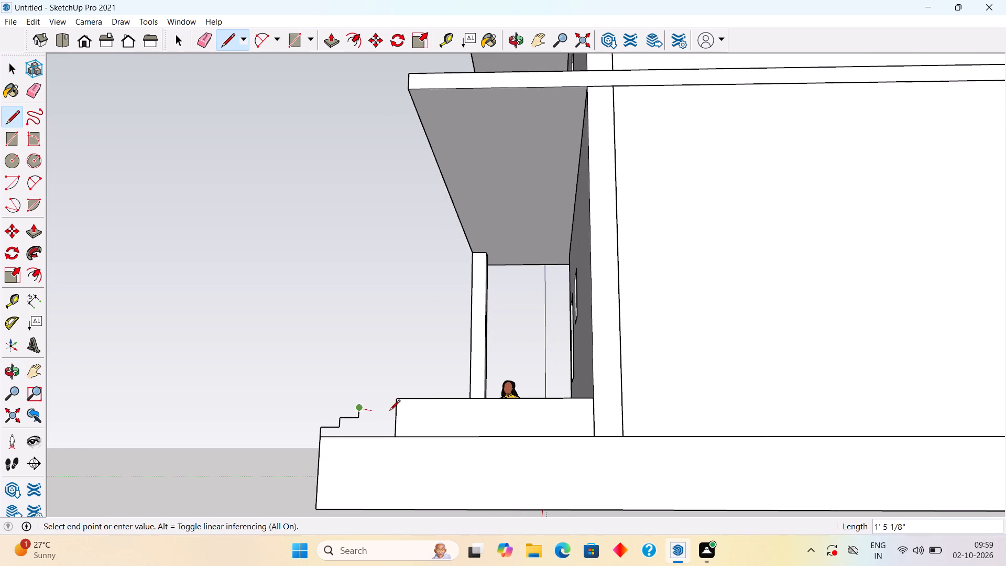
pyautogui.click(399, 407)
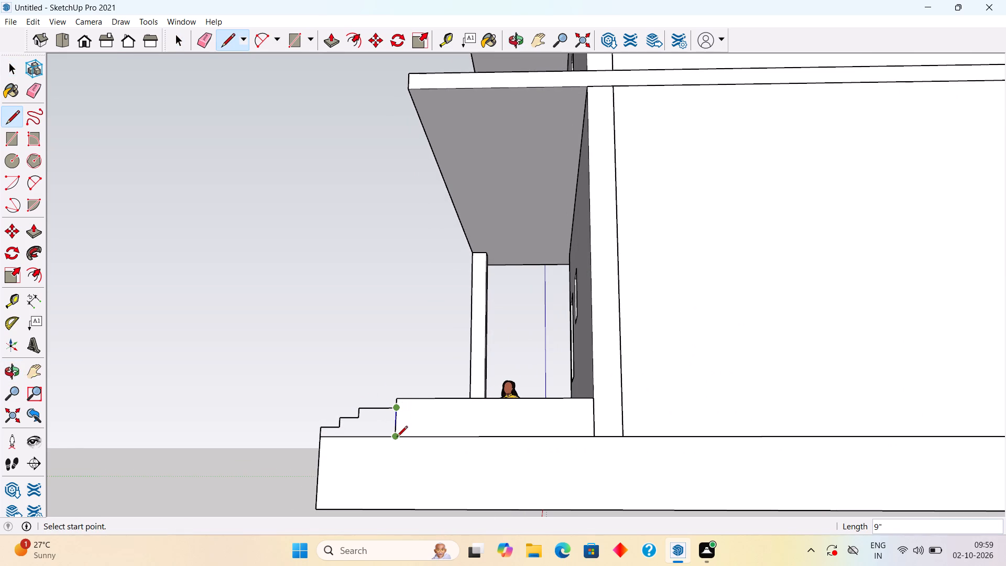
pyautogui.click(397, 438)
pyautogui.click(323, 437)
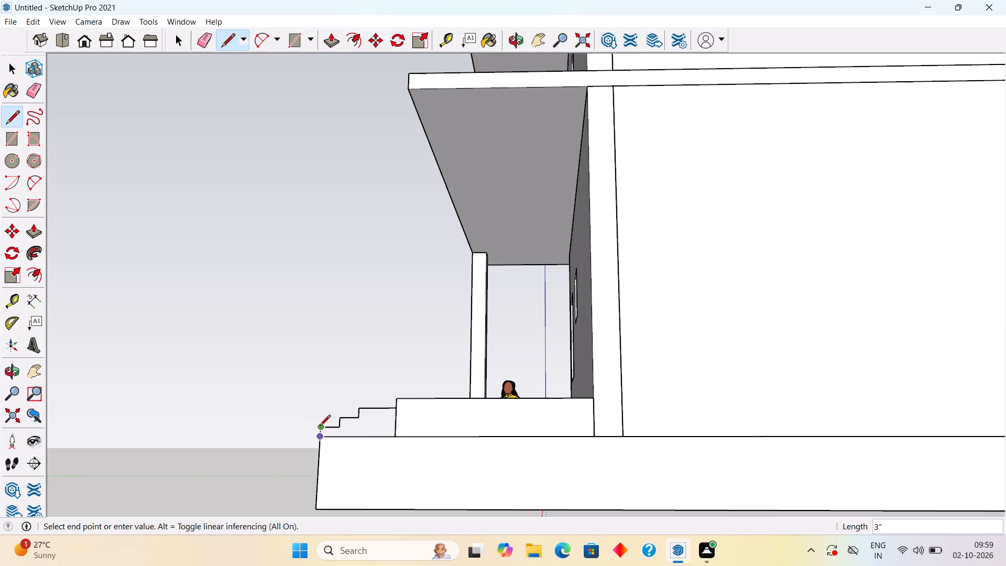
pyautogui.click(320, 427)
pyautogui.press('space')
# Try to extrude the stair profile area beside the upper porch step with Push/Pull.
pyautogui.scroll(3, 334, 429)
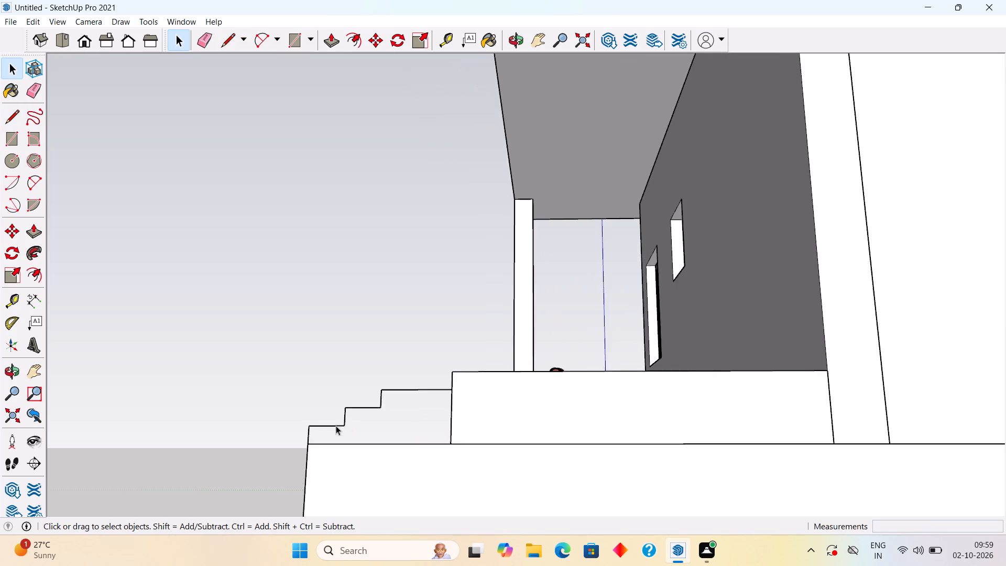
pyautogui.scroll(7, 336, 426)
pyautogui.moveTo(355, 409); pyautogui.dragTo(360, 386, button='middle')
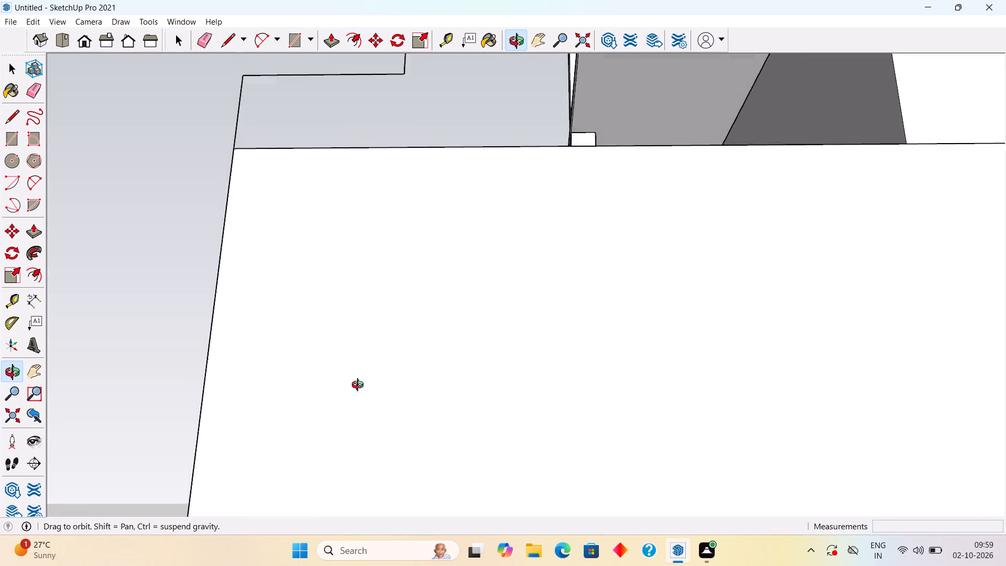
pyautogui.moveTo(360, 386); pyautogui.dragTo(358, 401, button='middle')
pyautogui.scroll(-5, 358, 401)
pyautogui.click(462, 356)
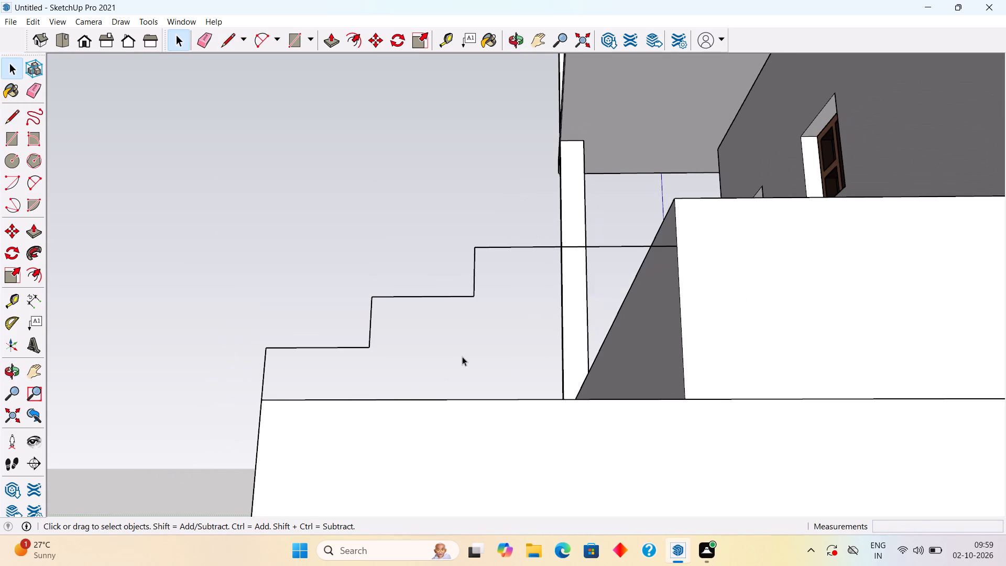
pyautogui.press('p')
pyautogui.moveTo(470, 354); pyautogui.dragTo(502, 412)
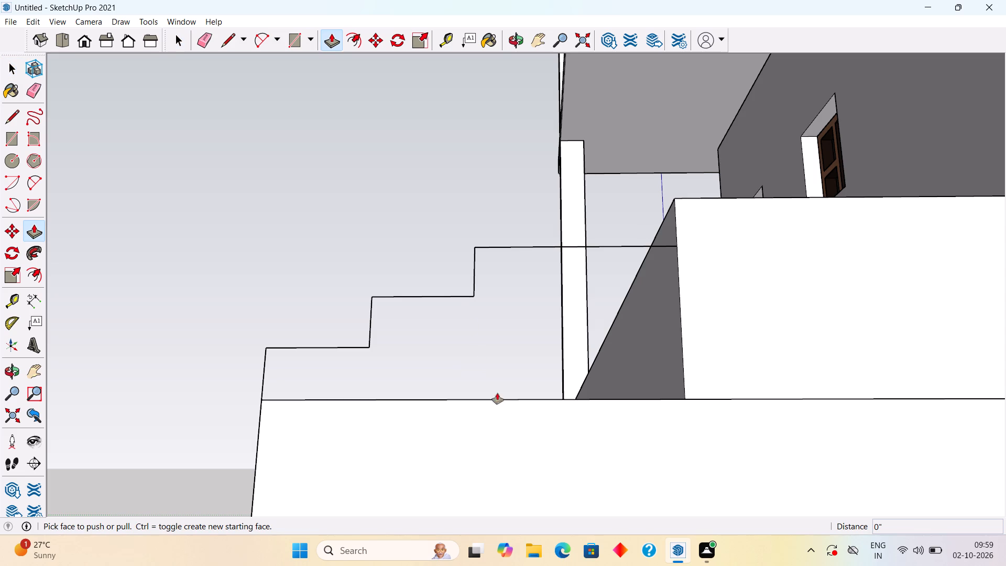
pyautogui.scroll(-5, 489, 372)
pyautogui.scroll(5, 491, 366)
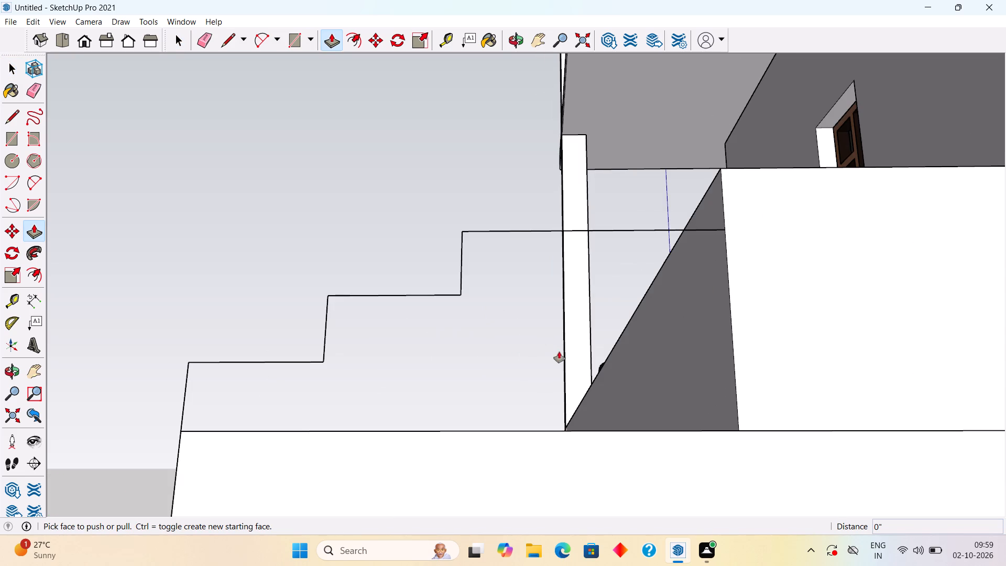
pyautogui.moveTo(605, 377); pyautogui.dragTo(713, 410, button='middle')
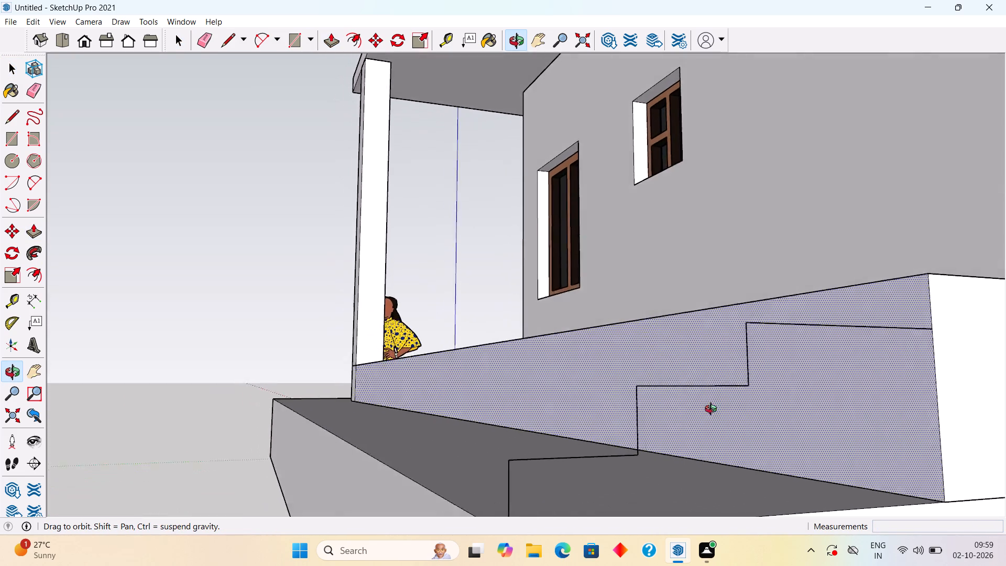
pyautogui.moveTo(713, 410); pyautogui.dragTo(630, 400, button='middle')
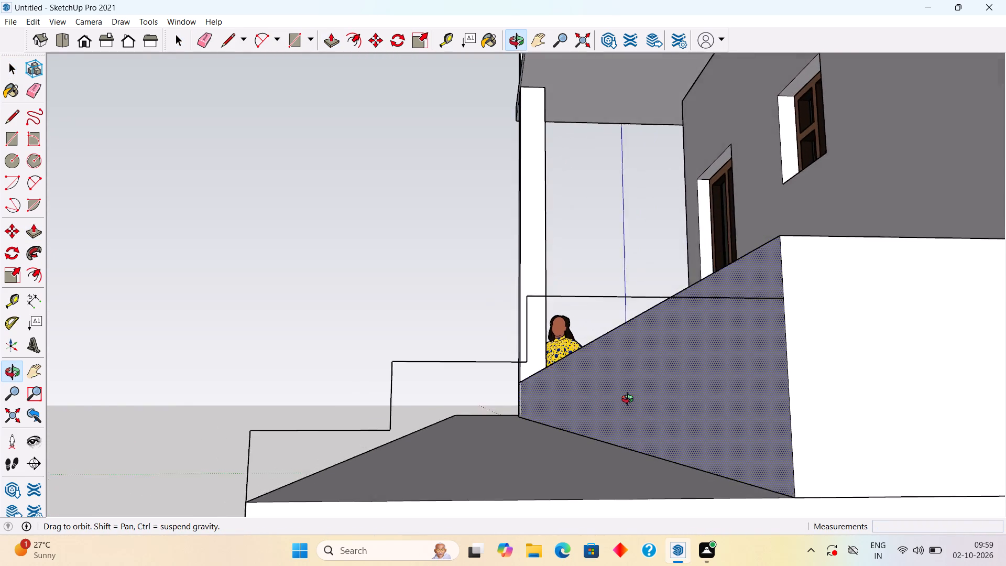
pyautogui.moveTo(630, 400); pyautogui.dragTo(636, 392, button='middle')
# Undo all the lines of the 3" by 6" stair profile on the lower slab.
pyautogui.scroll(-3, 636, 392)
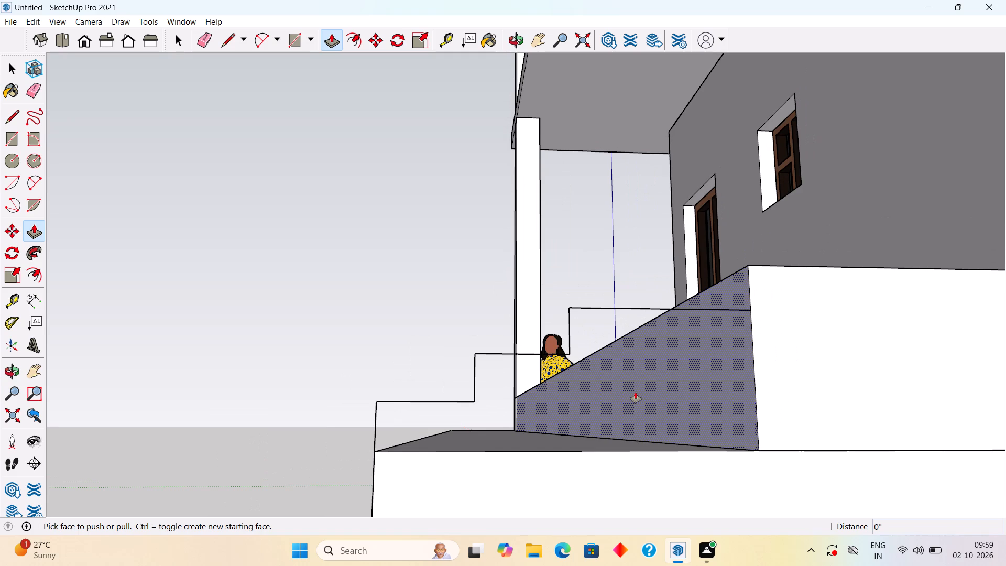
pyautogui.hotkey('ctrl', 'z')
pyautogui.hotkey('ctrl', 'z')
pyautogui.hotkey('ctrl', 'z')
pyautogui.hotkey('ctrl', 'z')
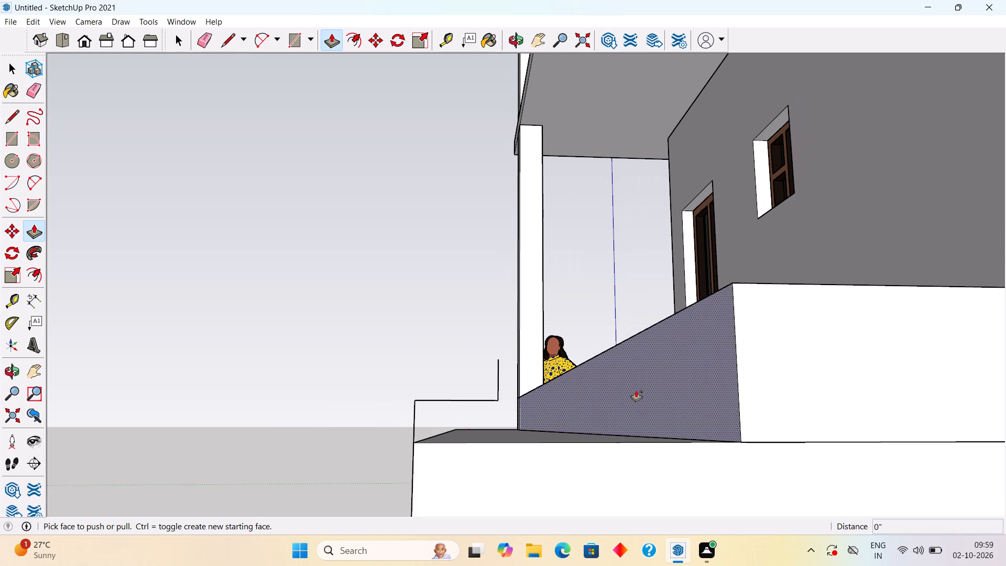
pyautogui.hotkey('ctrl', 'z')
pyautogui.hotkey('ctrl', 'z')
# Examine the porch slab corner and the whole two-storey house from the porch side.
pyautogui.moveTo(482, 440); pyautogui.dragTo(432, 390, button='middle')
pyautogui.scroll(-2, 432, 390)
pyautogui.moveTo(522, 426); pyautogui.dragTo(509, 386, button='middle')
pyautogui.scroll(-1, 509, 386)
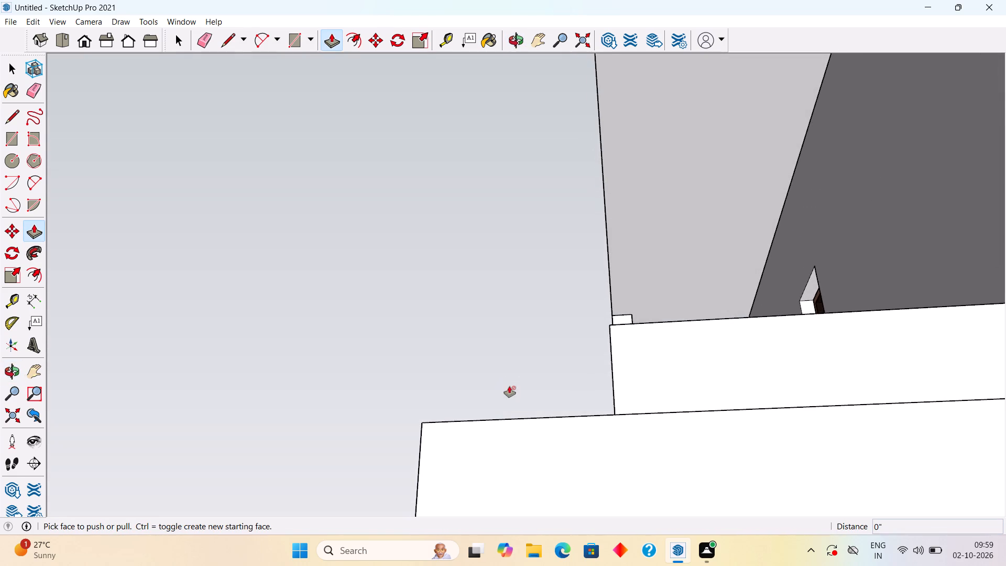
pyautogui.scroll(-1, 509, 386)
pyautogui.press('space')
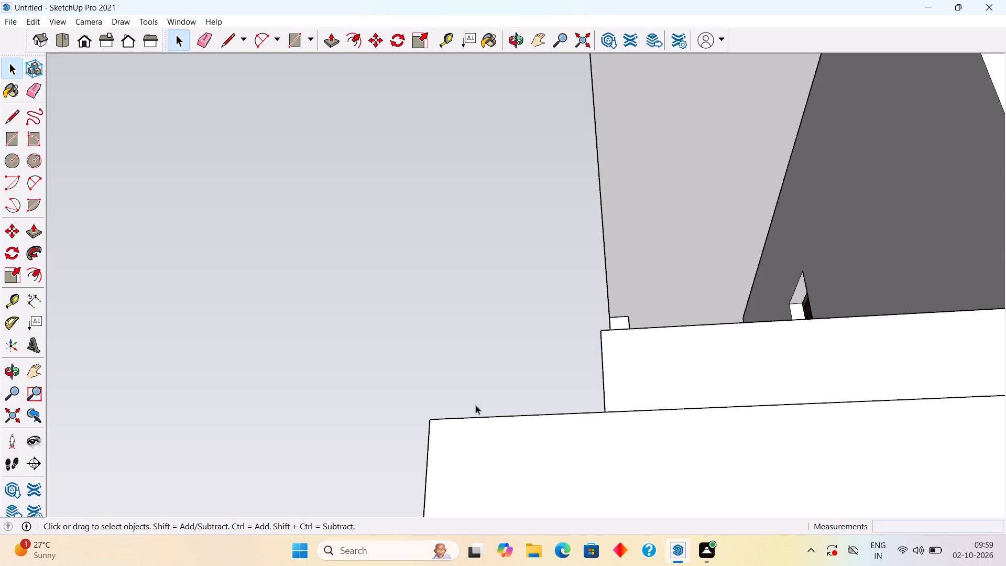
pyautogui.moveTo(476, 406); pyautogui.dragTo(478, 419, button='middle')
pyautogui.scroll(-6, 478, 419)
pyautogui.moveTo(508, 422); pyautogui.dragTo(622, 442, button='middle')
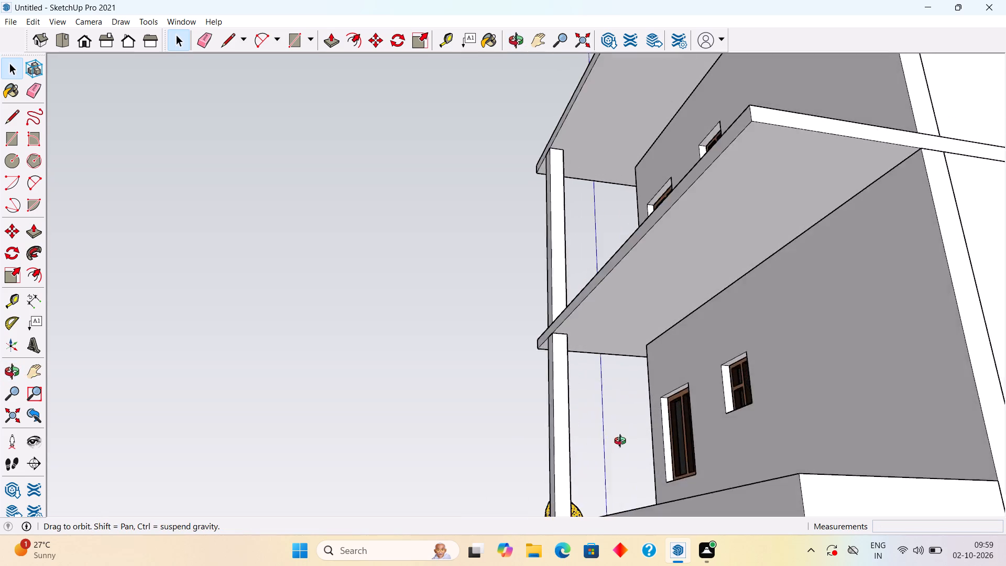
pyautogui.moveTo(622, 442); pyautogui.dragTo(623, 426, button='middle')
pyautogui.scroll(-7, 623, 437)
pyautogui.moveTo(644, 469); pyautogui.dragTo(728, 463, button='middle')
pyautogui.scroll(-2, 727, 470)
pyautogui.moveTo(622, 474); pyautogui.dragTo(633, 475, button='middle')
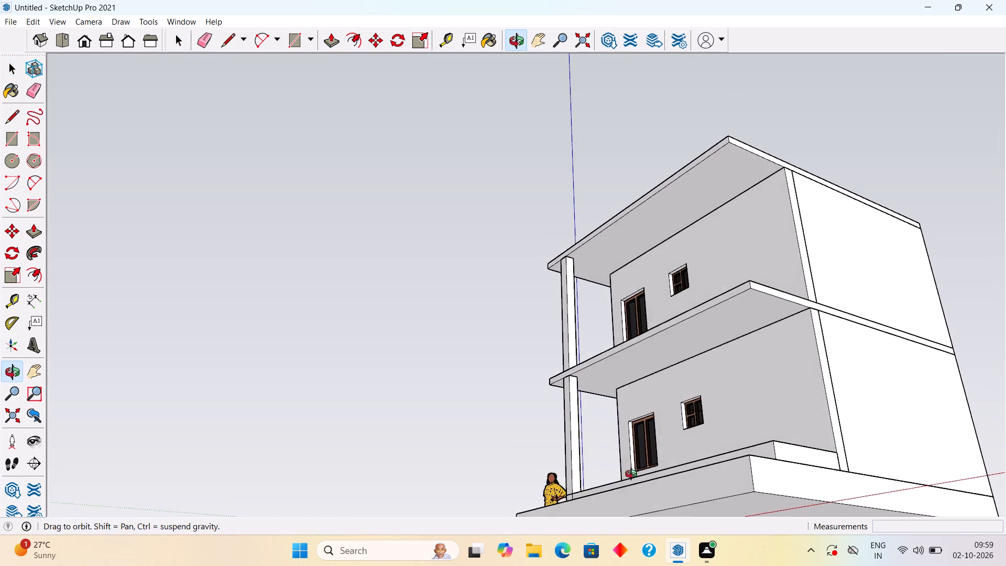
pyautogui.moveTo(633, 475); pyautogui.dragTo(751, 414, button='middle')
pyautogui.scroll(-3, 751, 414)
pyautogui.scroll(-1, 788, 343)
pyautogui.moveTo(788, 343); pyautogui.dragTo(750, 499, button='middle')
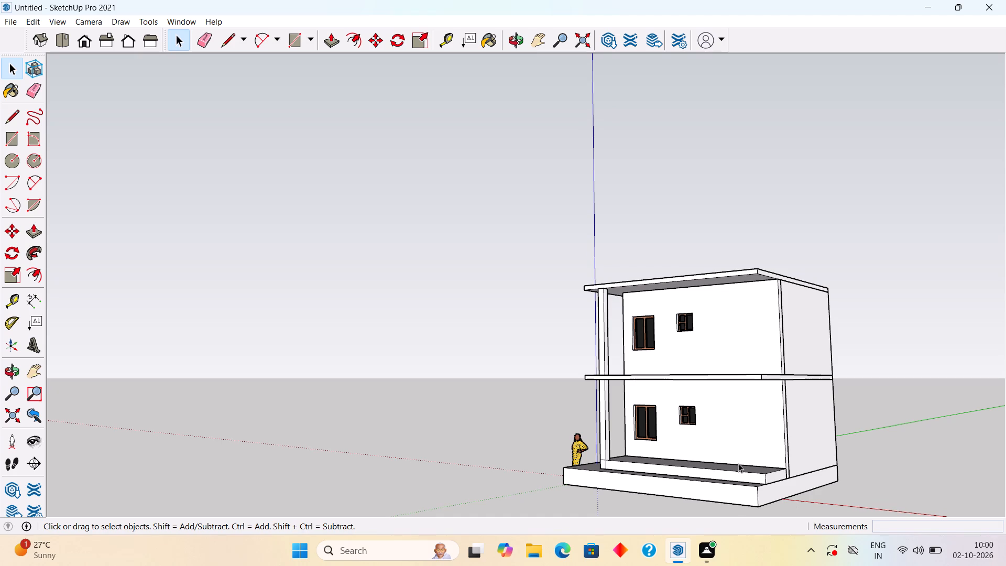
# Place a guide line 3" below the top edge on the side face of the upper porch step.
pyautogui.moveTo(774, 480); pyautogui.dragTo(627, 435, button='middle')
pyautogui.moveTo(749, 485); pyautogui.dragTo(658, 445, button='middle')
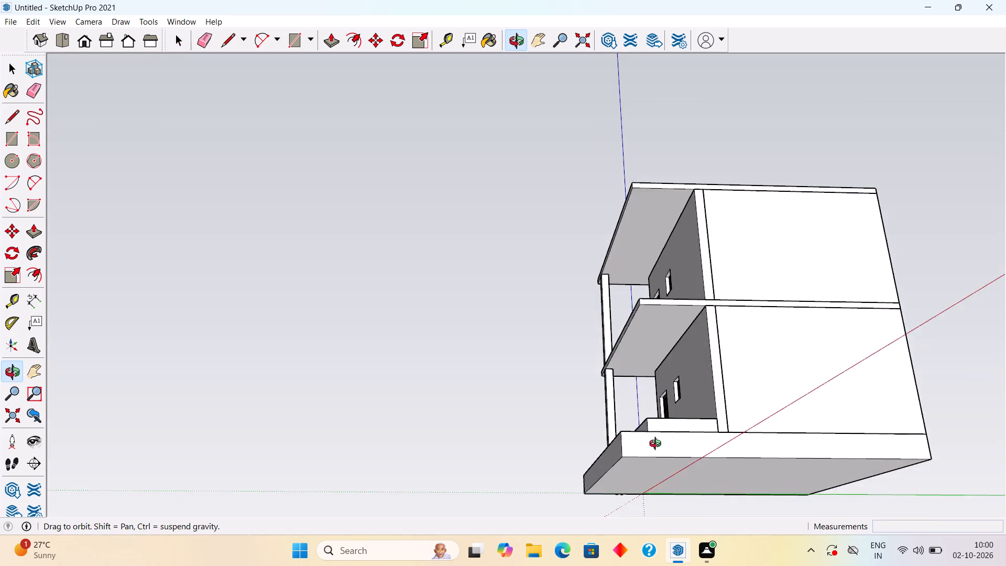
pyautogui.moveTo(658, 445); pyautogui.dragTo(588, 498, button='middle')
pyautogui.scroll(7, 588, 499)
pyautogui.moveTo(602, 437); pyautogui.dragTo(612, 476, button='middle')
pyautogui.scroll(5, 612, 476)
pyautogui.moveTo(579, 470); pyautogui.dragTo(592, 448, button='middle')
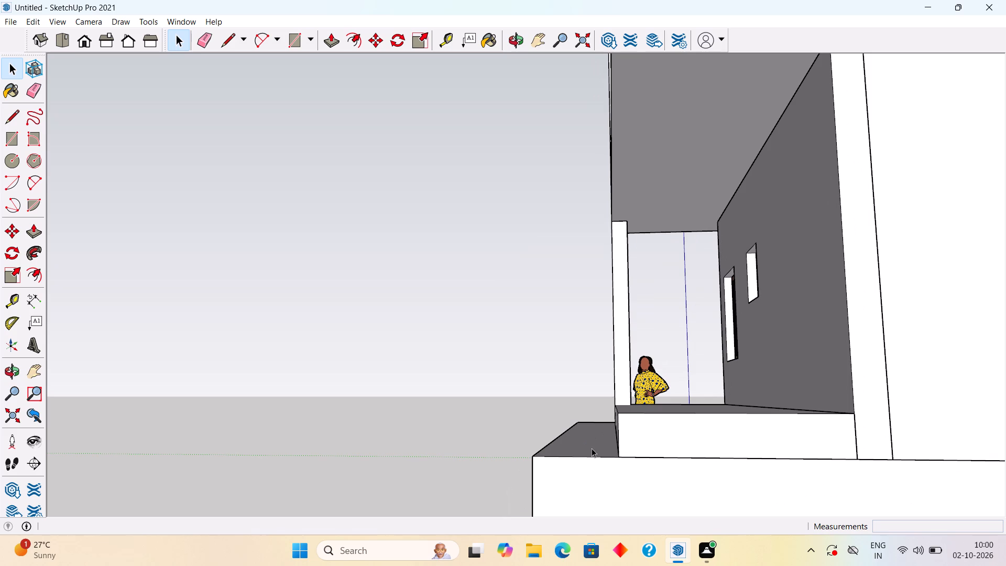
pyautogui.moveTo(605, 467); pyautogui.dragTo(562, 394, button='middle')
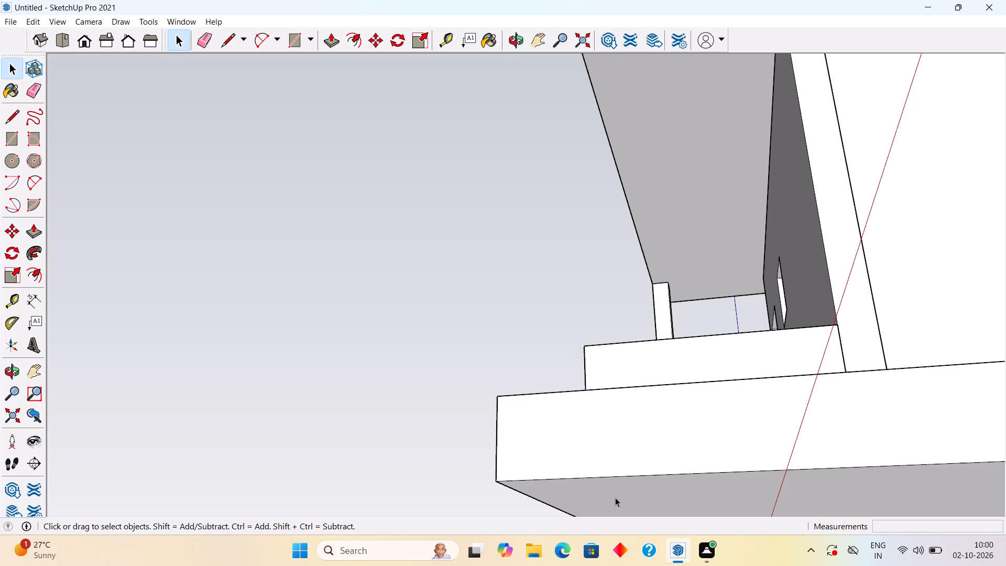
pyautogui.scroll(2, 592, 404)
pyautogui.scroll(11, 584, 338)
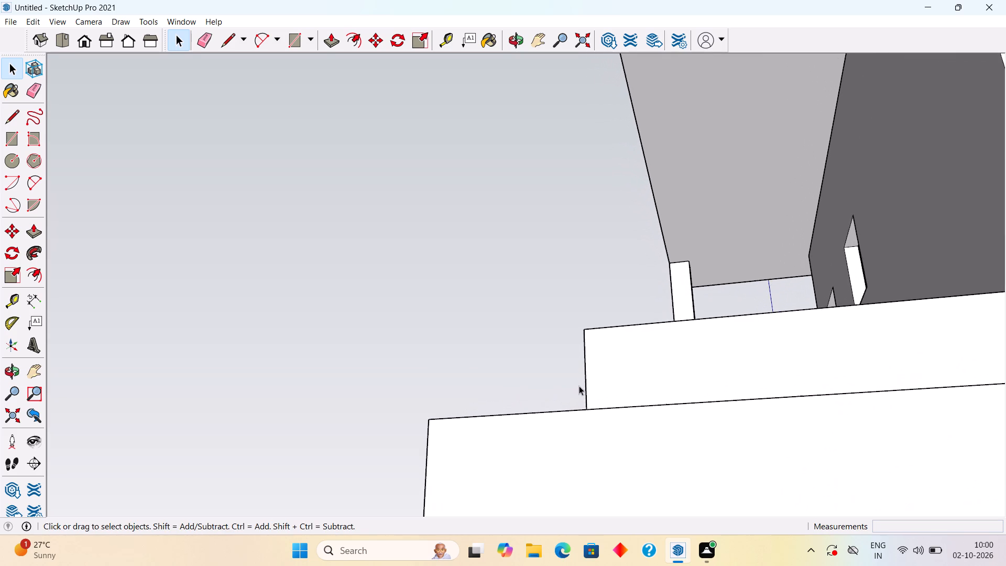
pyautogui.scroll(4, 579, 386)
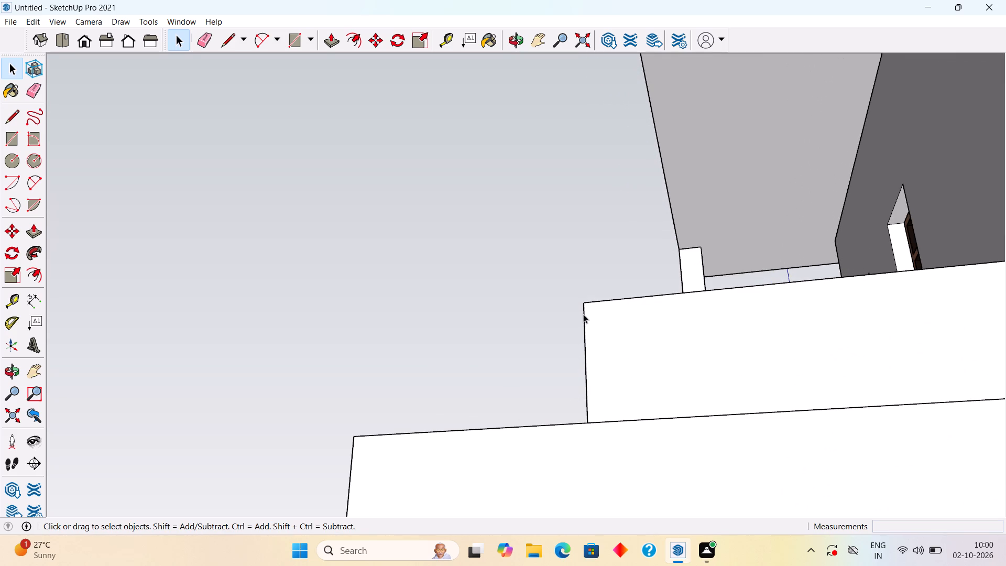
pyautogui.press('t')
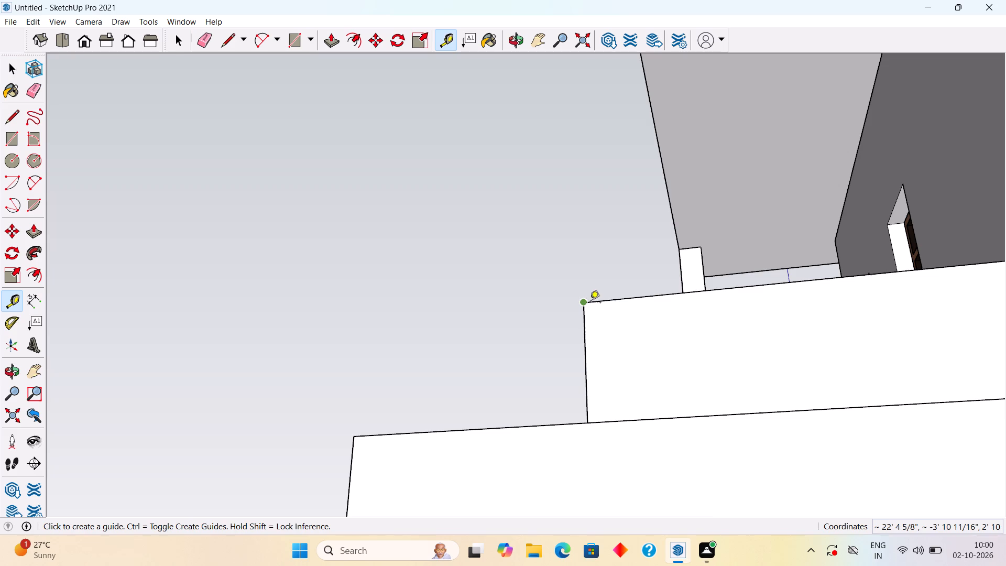
pyautogui.click(600, 302)
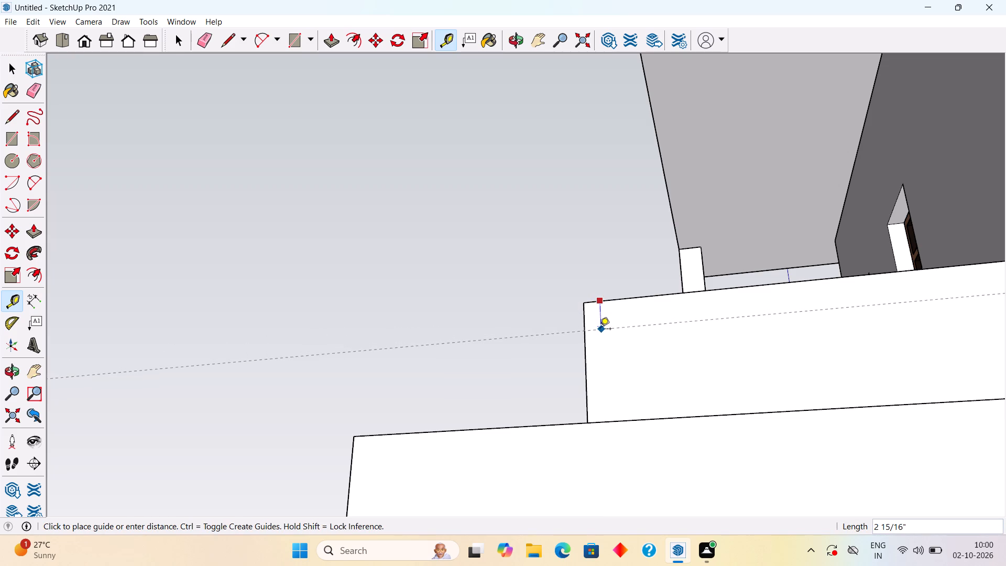
pyautogui.press('3')
pyautogui.hotkey('shift', '"')
pyautogui.press('Return')
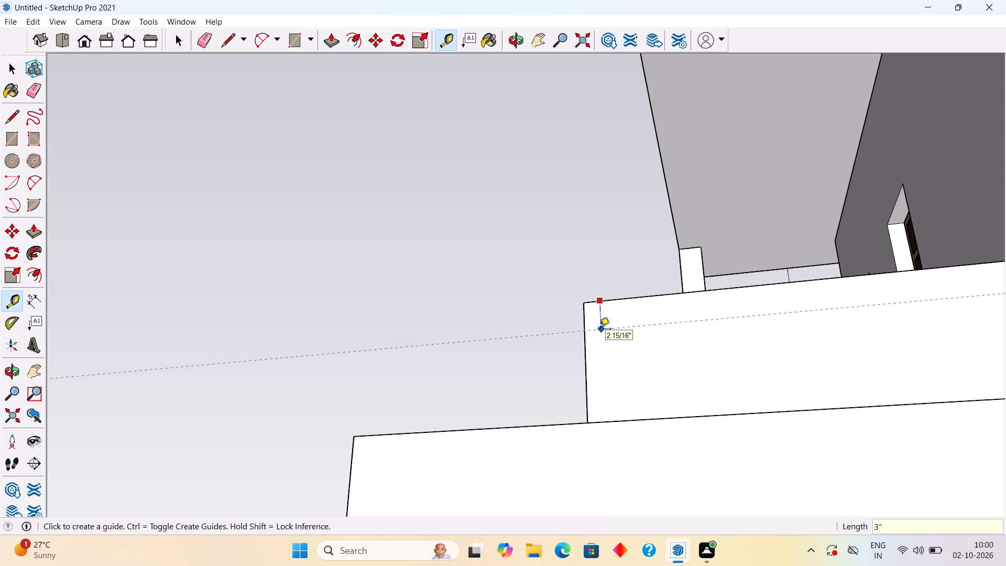
pyautogui.press('space')
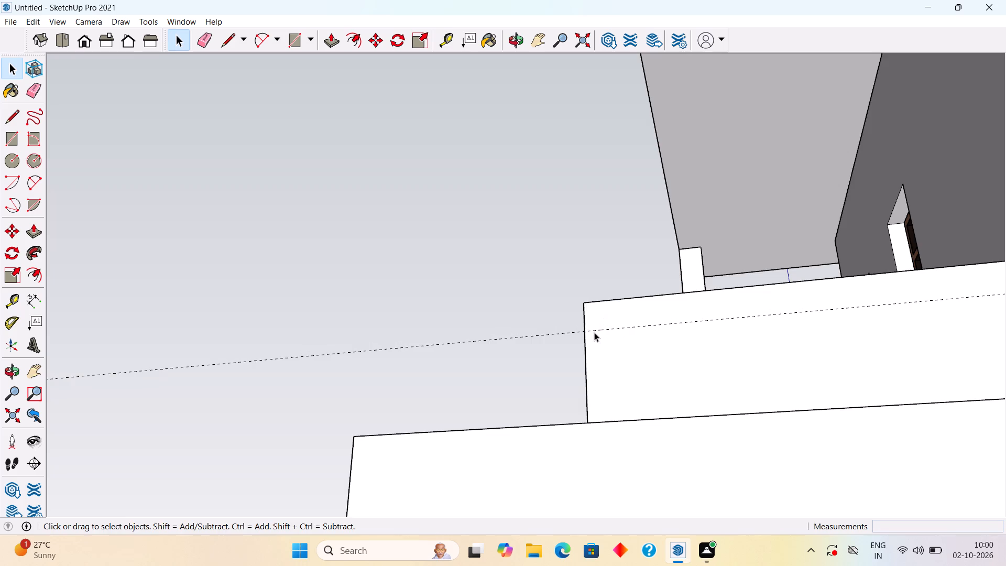
# Draw a closed stair profile from the guide down to the lower slab, with 6" treads and 3" risers, beside the upper porch step.
pyautogui.moveTo(591, 333); pyautogui.dragTo(670, 440, button='middle')
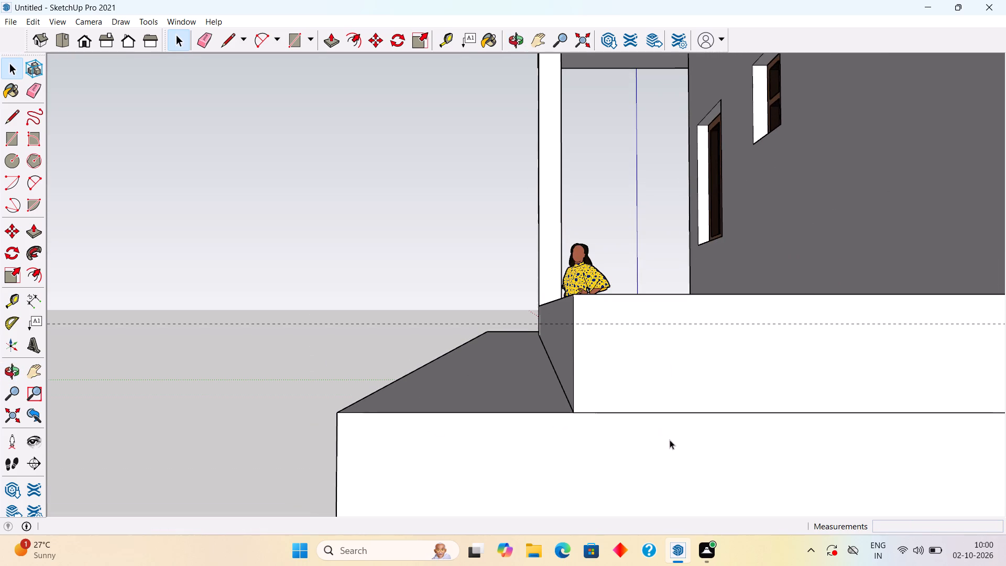
pyautogui.press('l')
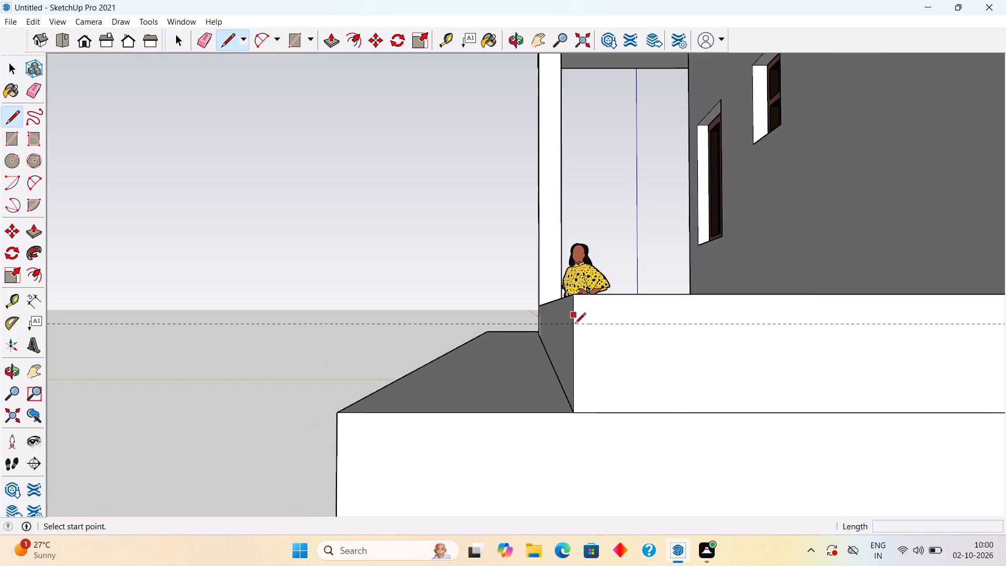
pyautogui.click(574, 325)
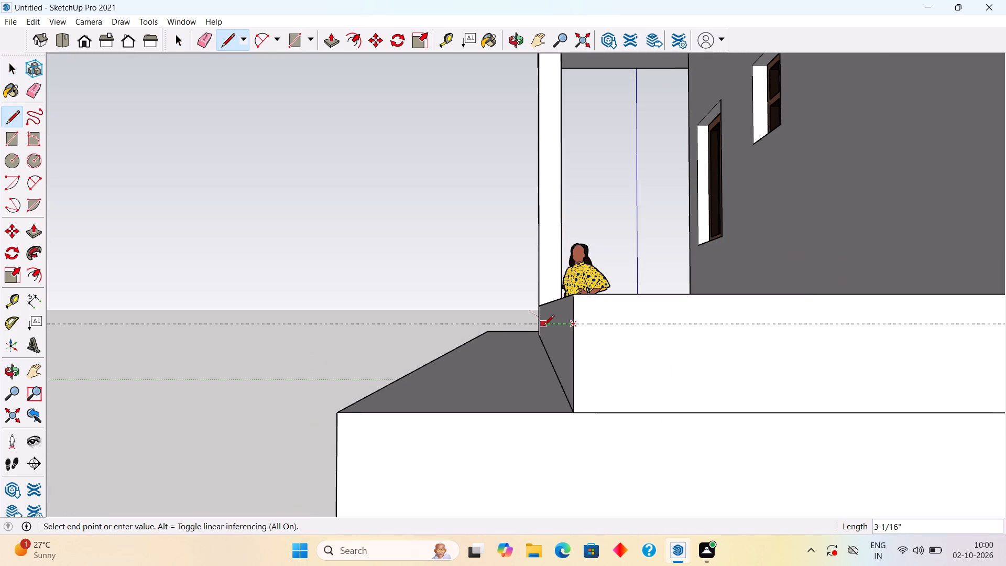
pyautogui.write('6"')
pyautogui.press('Return')
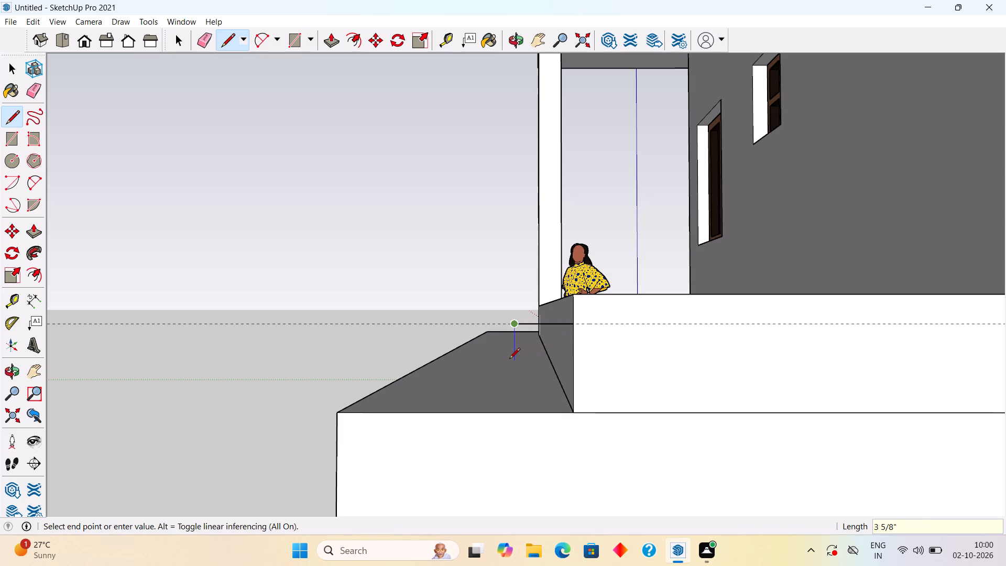
pyautogui.write('3"')
pyautogui.press('Return')
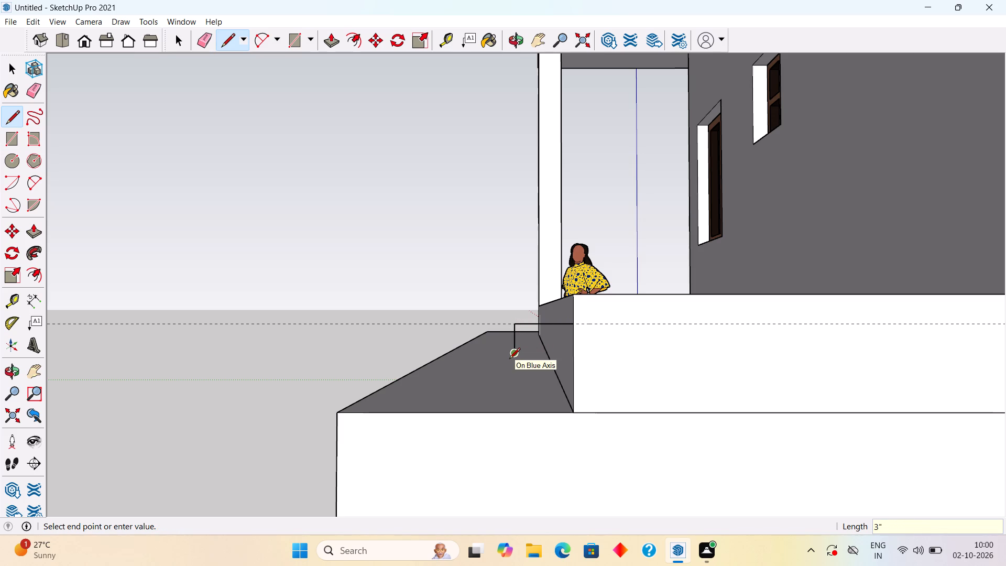
pyautogui.press('6')
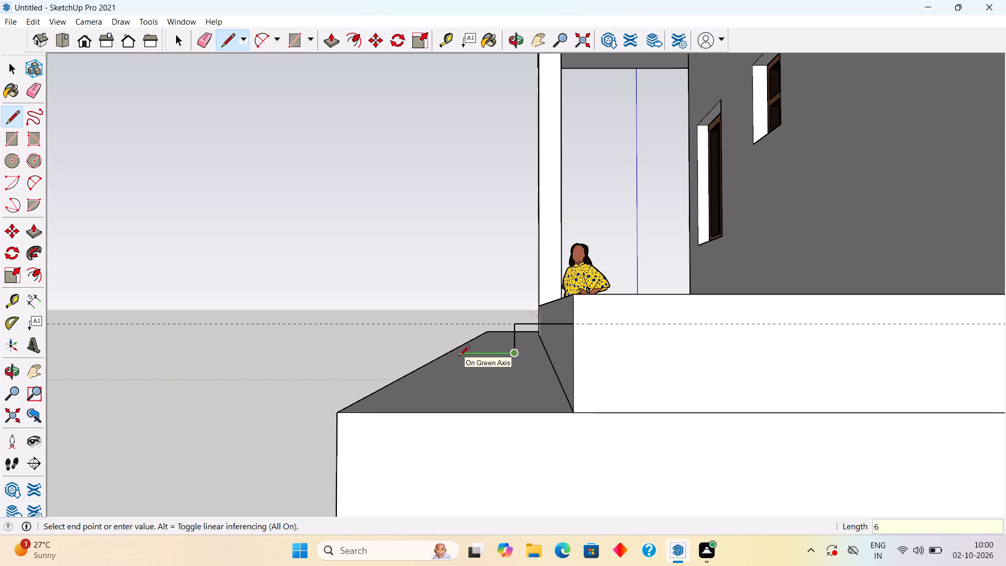
pyautogui.hotkey('shift', '"')
pyautogui.press('Return')
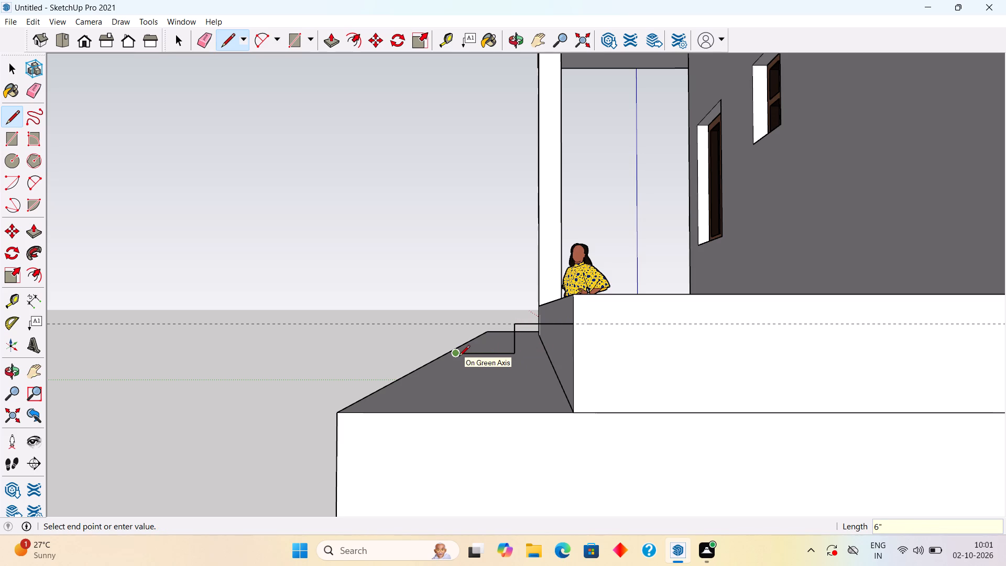
pyautogui.write('3"')
pyautogui.press('Return')
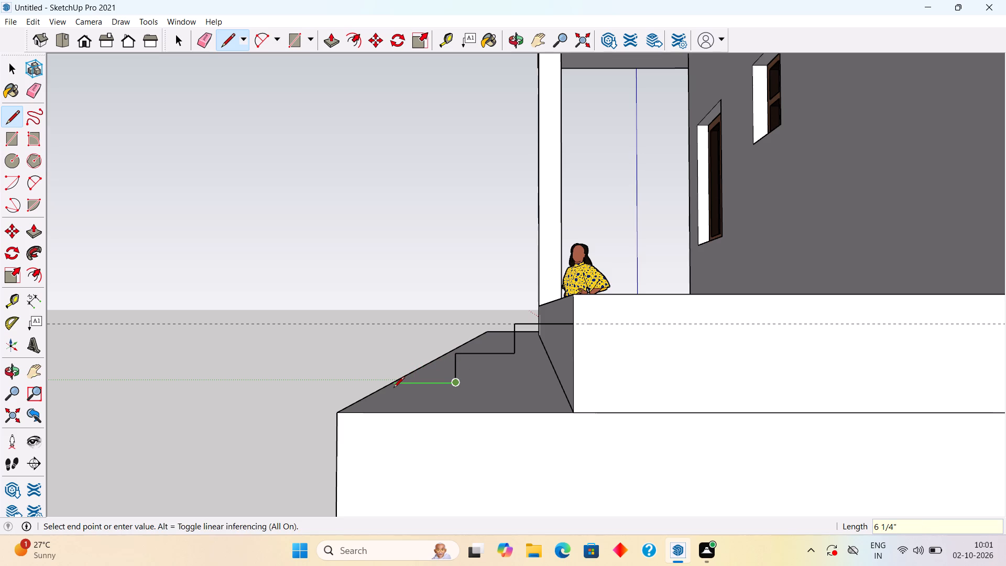
pyautogui.write('6"')
pyautogui.press('Return')
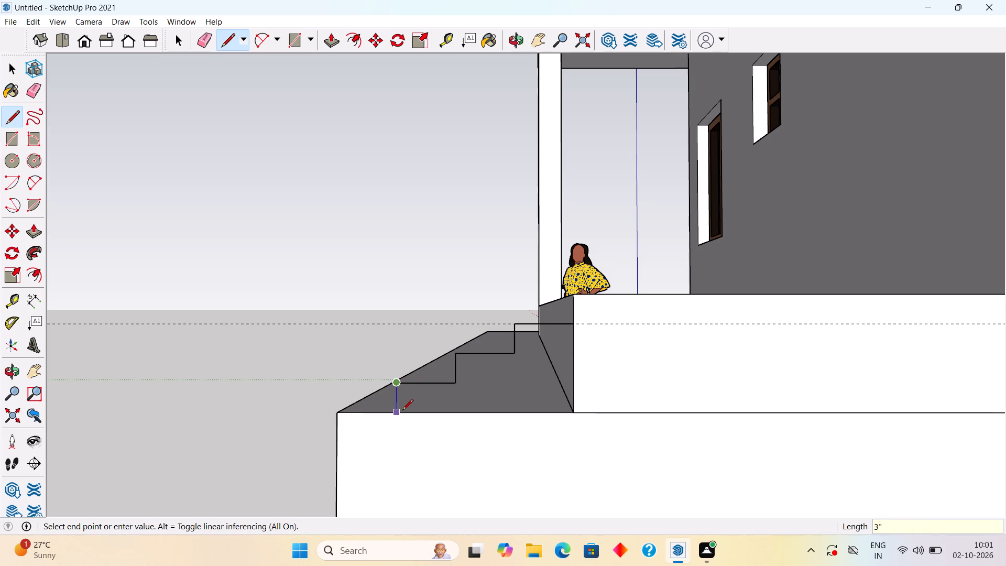
pyautogui.click(402, 411)
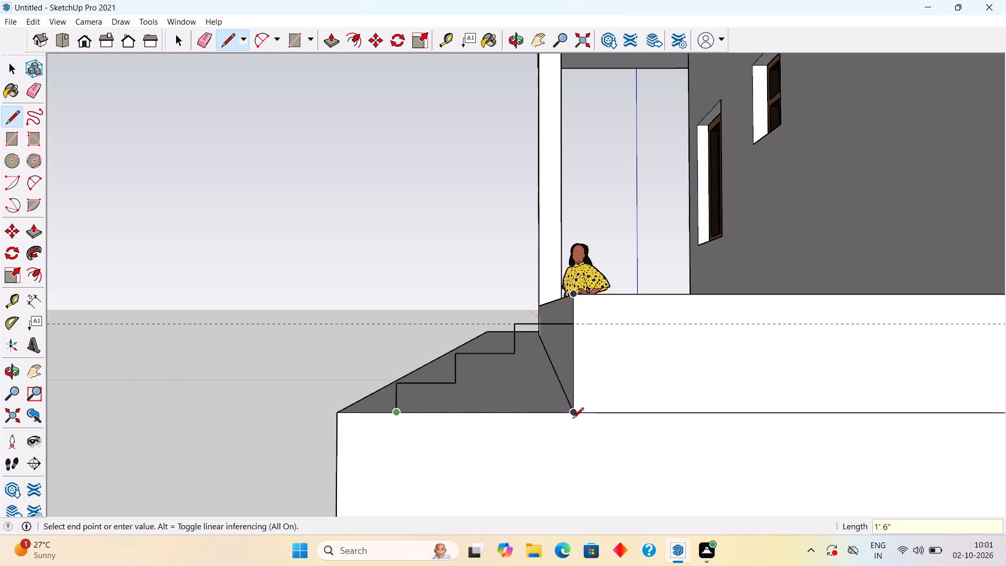
pyautogui.click(572, 414)
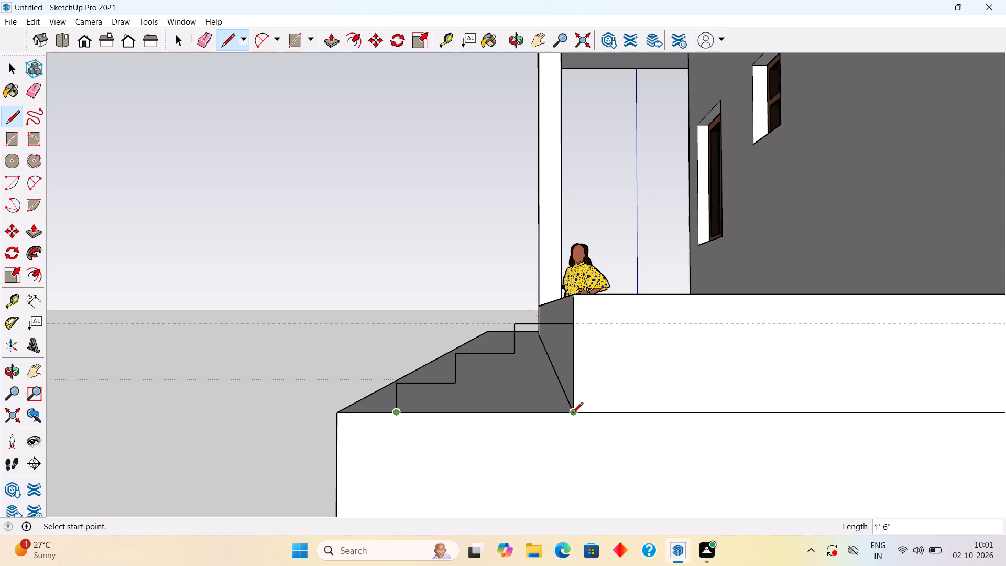
pyautogui.press('space')
# Extrude the stair profile along the front of the upper porch step as far as the porch column, using Push/Pull.
pyautogui.moveTo(544, 380); pyautogui.dragTo(853, 385, button='middle')
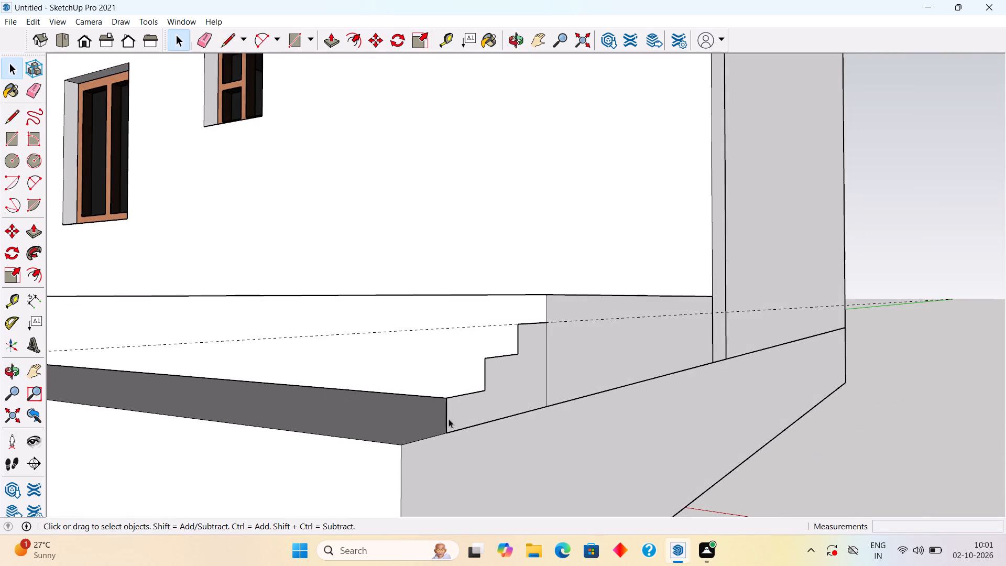
pyautogui.moveTo(422, 413); pyautogui.dragTo(695, 410, button='middle')
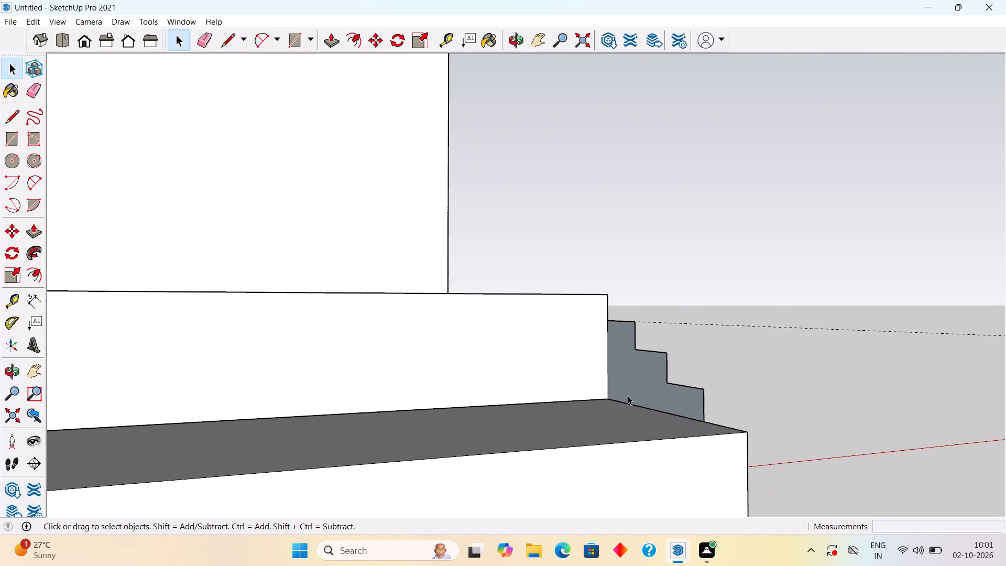
pyautogui.press('p')
pyautogui.click(643, 381)
pyautogui.scroll(-11, 347, 406)
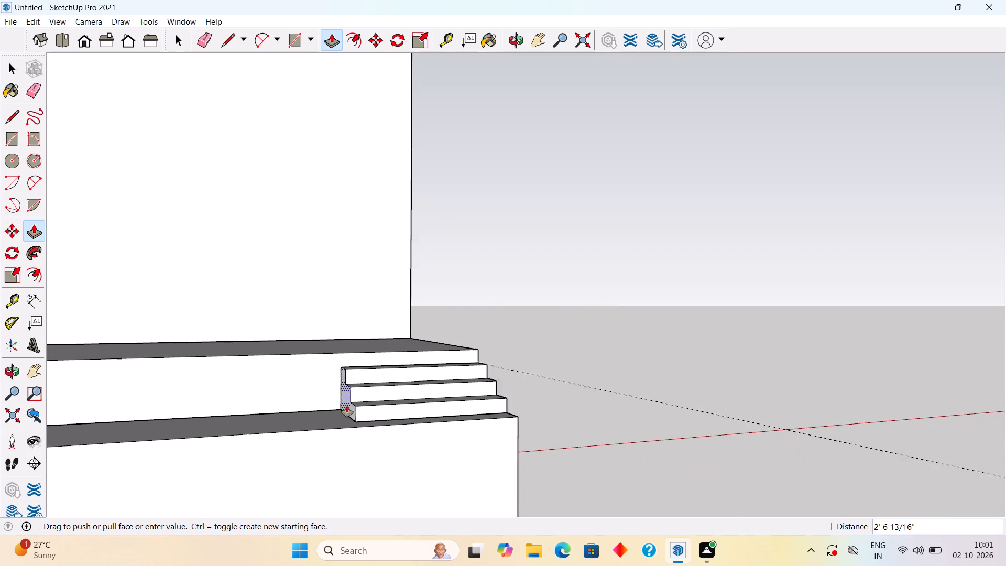
pyautogui.scroll(-20, 347, 406)
pyautogui.scroll(-1, 347, 406)
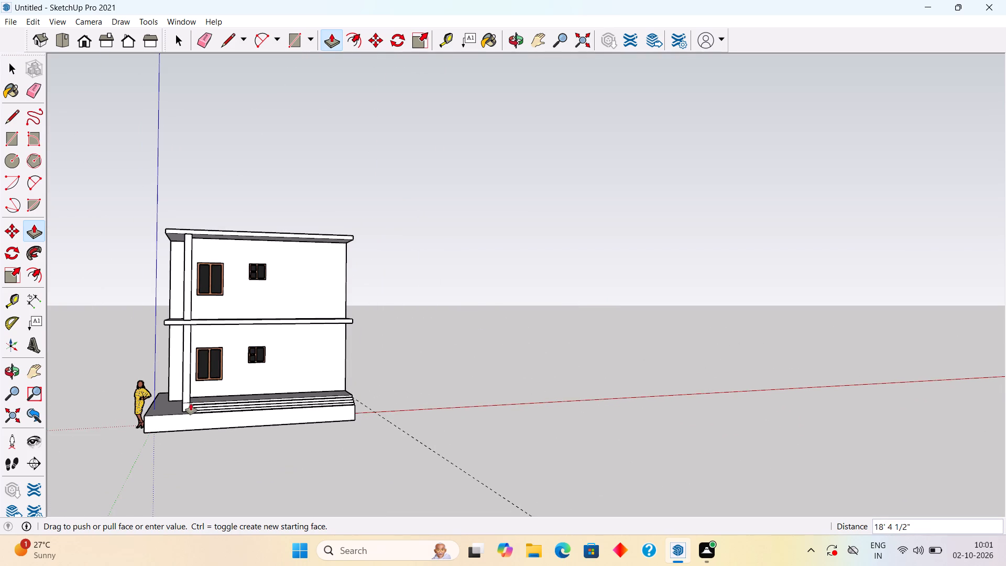
pyautogui.scroll(10, 190, 404)
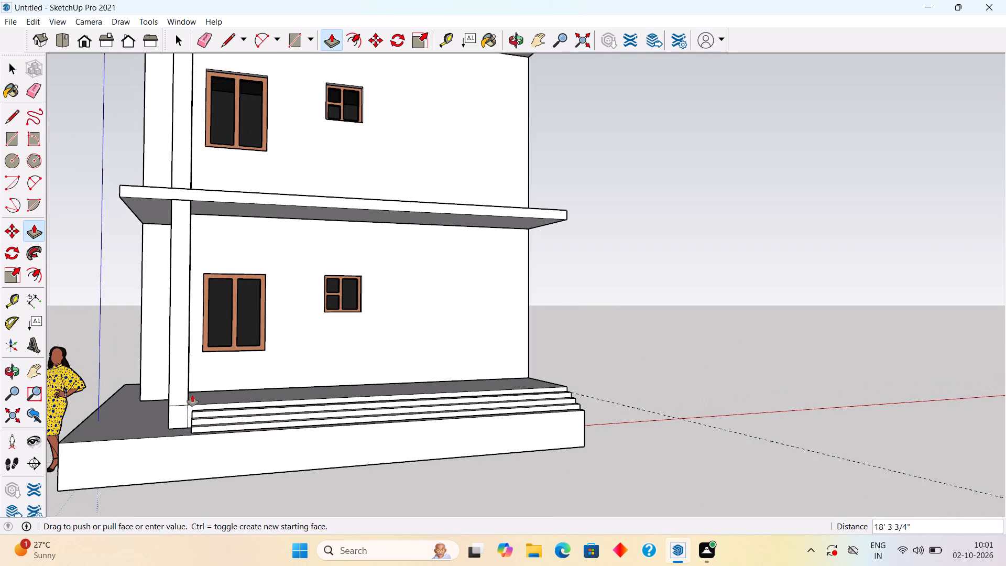
pyautogui.click(188, 395)
# Place a guide line across the porch floor 10' in from the upper porch step's side edge.
pyautogui.moveTo(229, 407); pyautogui.dragTo(93, 452, button='middle')
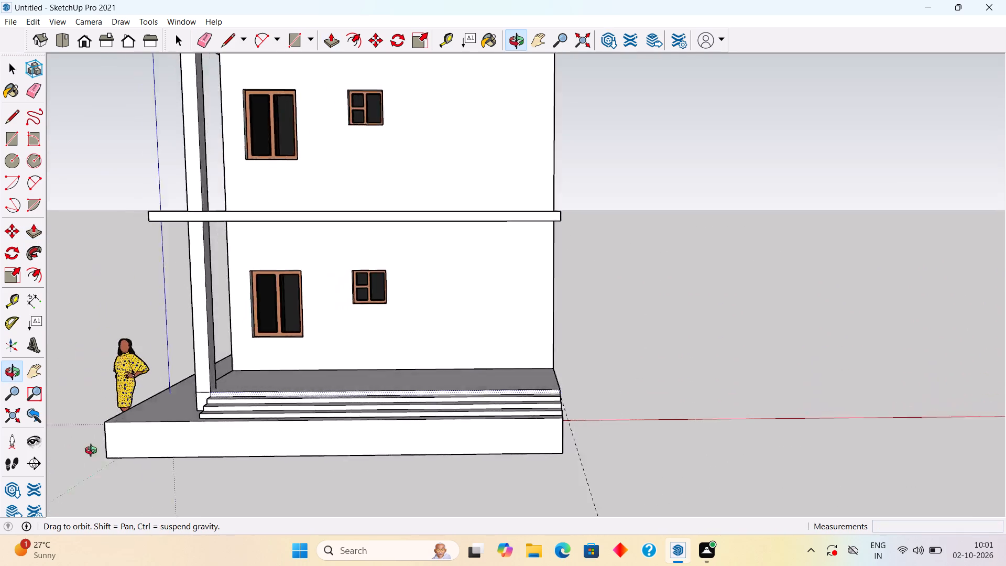
pyautogui.moveTo(93, 452); pyautogui.dragTo(0, 492, button='middle')
pyautogui.press('space')
pyautogui.moveTo(530, 438); pyautogui.dragTo(534, 449, button='middle')
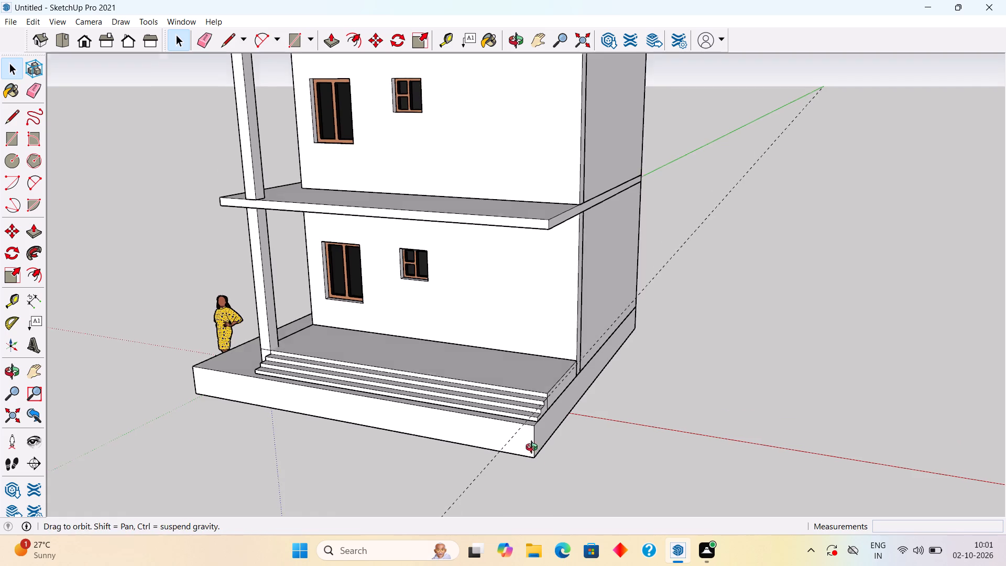
pyautogui.moveTo(534, 449); pyautogui.dragTo(554, 499, button='middle')
pyautogui.press('t')
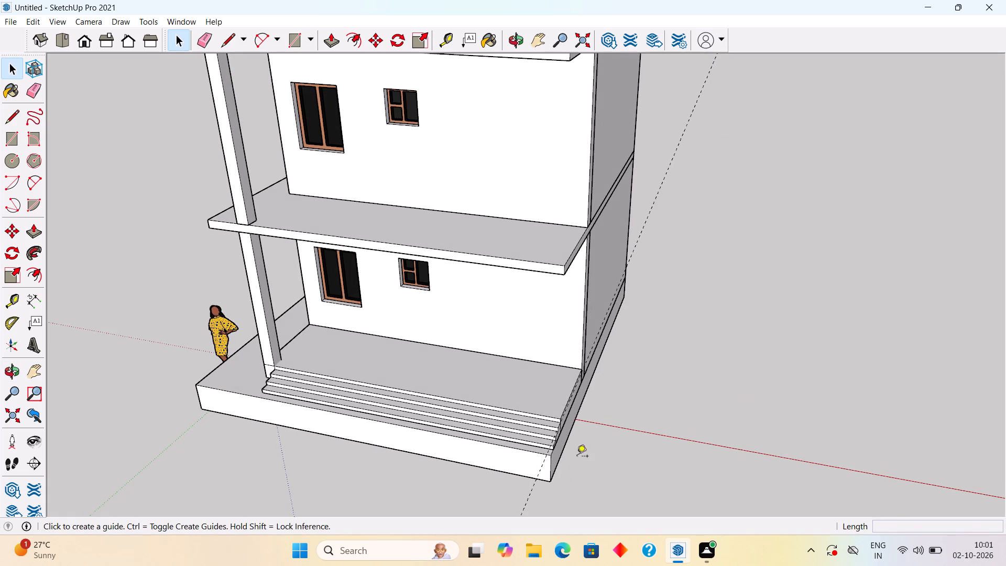
pyautogui.click(574, 383)
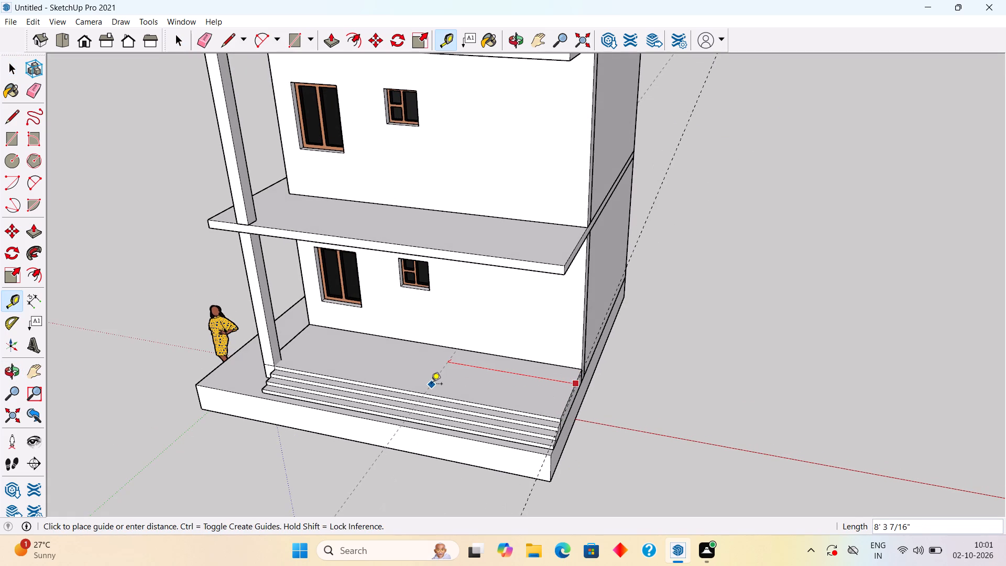
pyautogui.write("10'")
pyautogui.press('Return')
pyautogui.press('space')
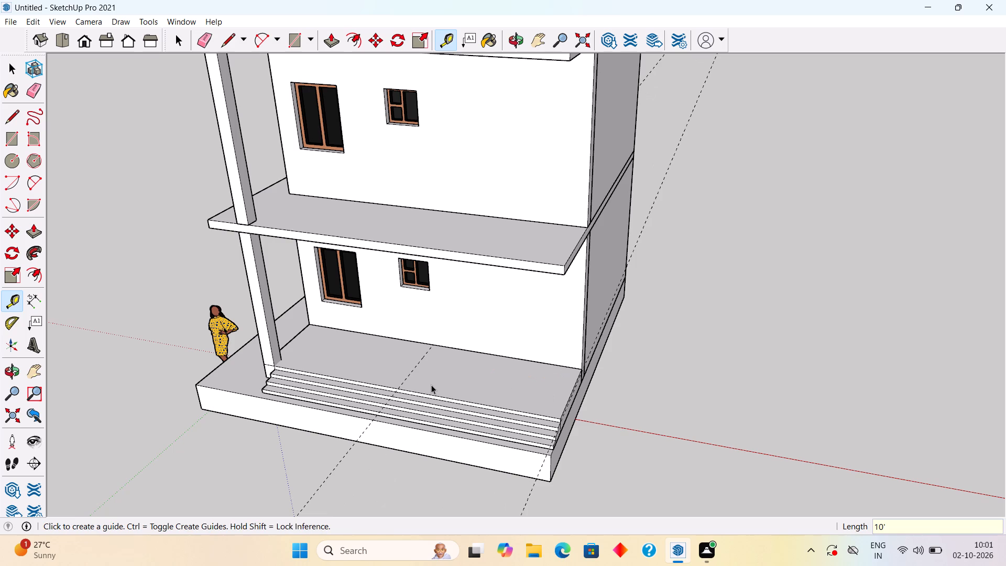
# Push the stair's open end face back 10' to the guide line so the stair is shortened toward the column.
pyautogui.moveTo(409, 405); pyautogui.dragTo(274, 338, button='middle')
pyautogui.scroll(1, 416, 397)
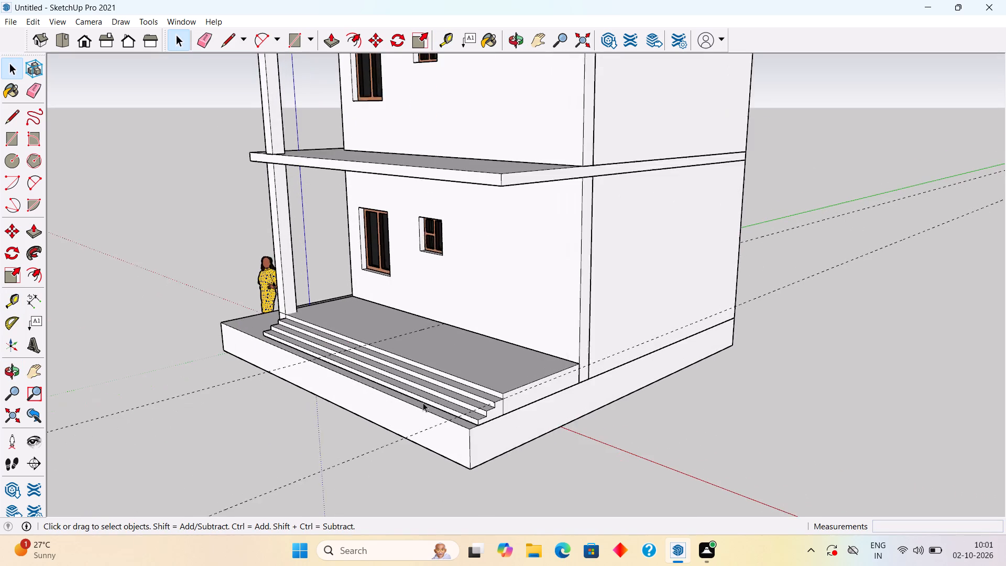
pyautogui.scroll(2, 423, 402)
pyautogui.press('p')
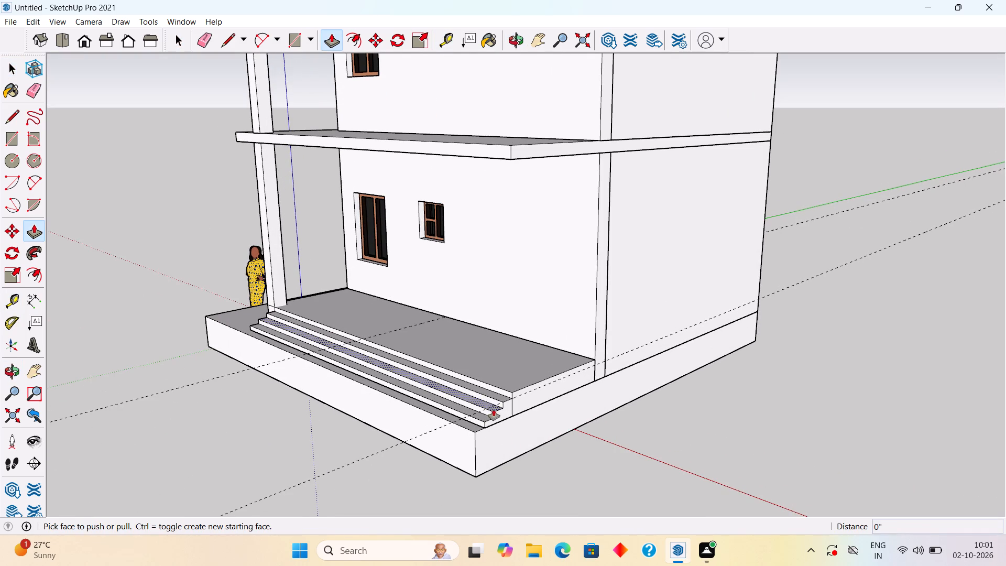
pyautogui.moveTo(505, 405); pyautogui.dragTo(386, 326)
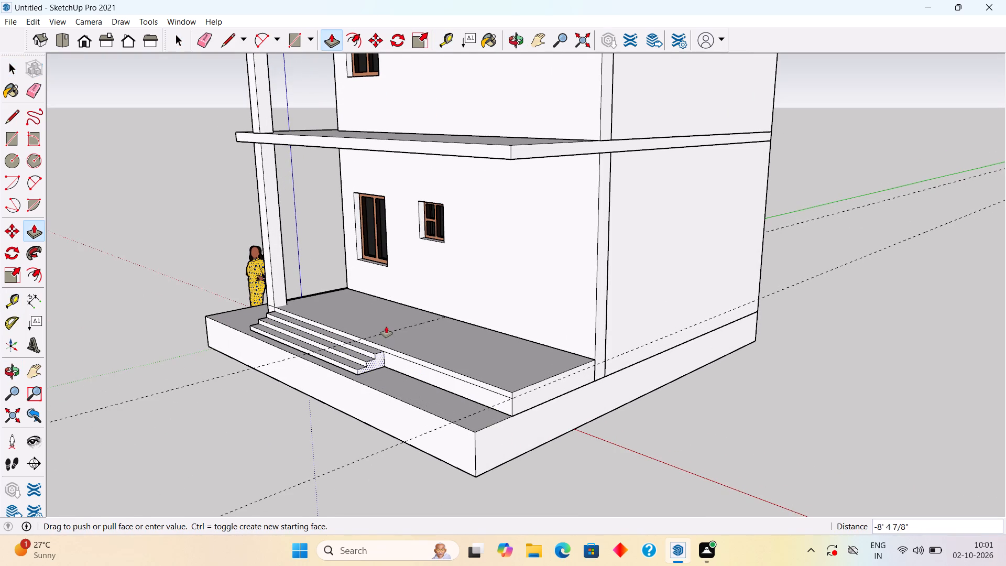
pyautogui.moveTo(386, 326); pyautogui.dragTo(421, 320)
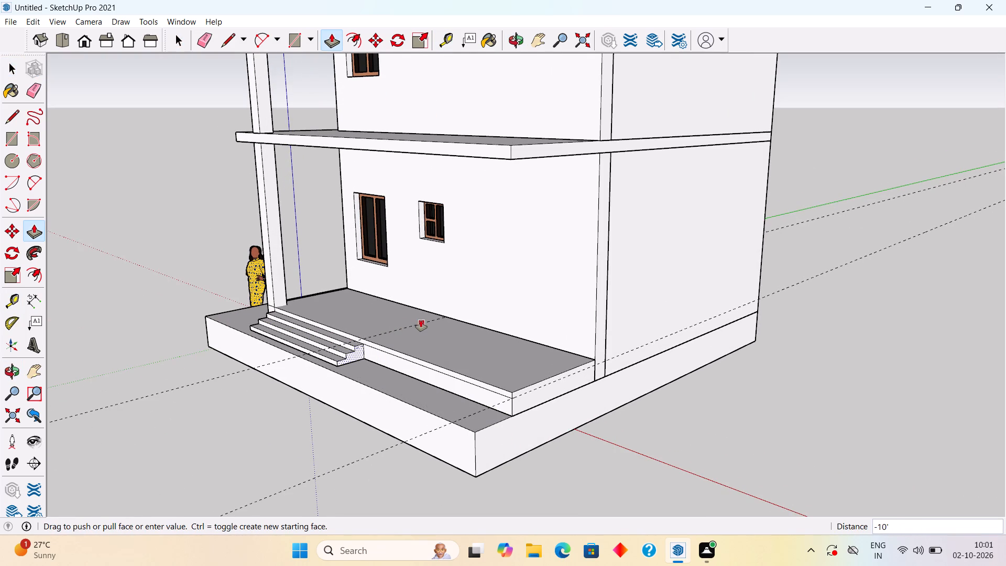
pyautogui.press('space')
pyautogui.moveTo(350, 381); pyautogui.dragTo(605, 362, button='middle')
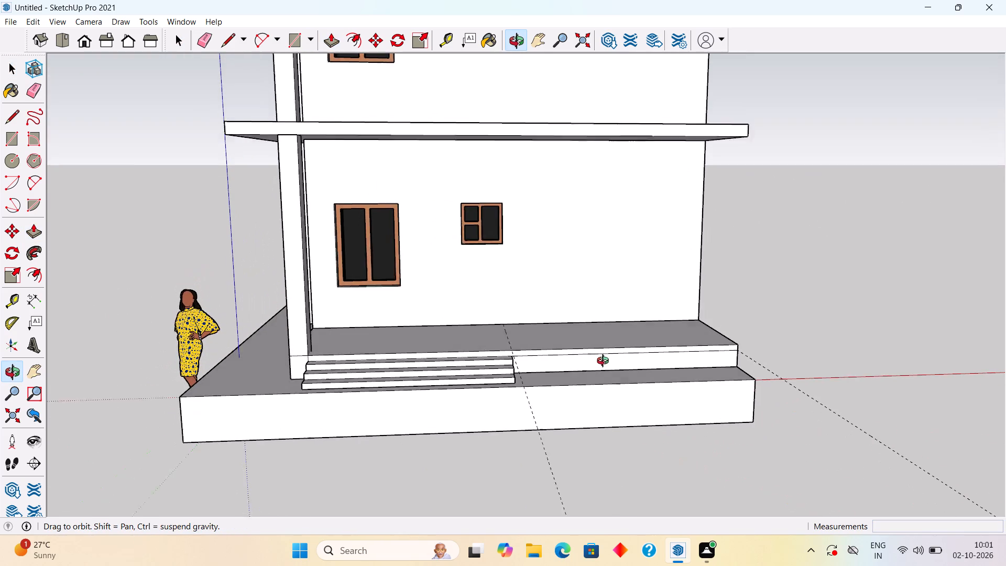
# Make a single group from all the connected faces and edges of the upper porch step and its stair.
pyautogui.moveTo(605, 362); pyautogui.dragTo(606, 363, button='middle')
pyautogui.moveTo(567, 434); pyautogui.dragTo(579, 518, button='middle')
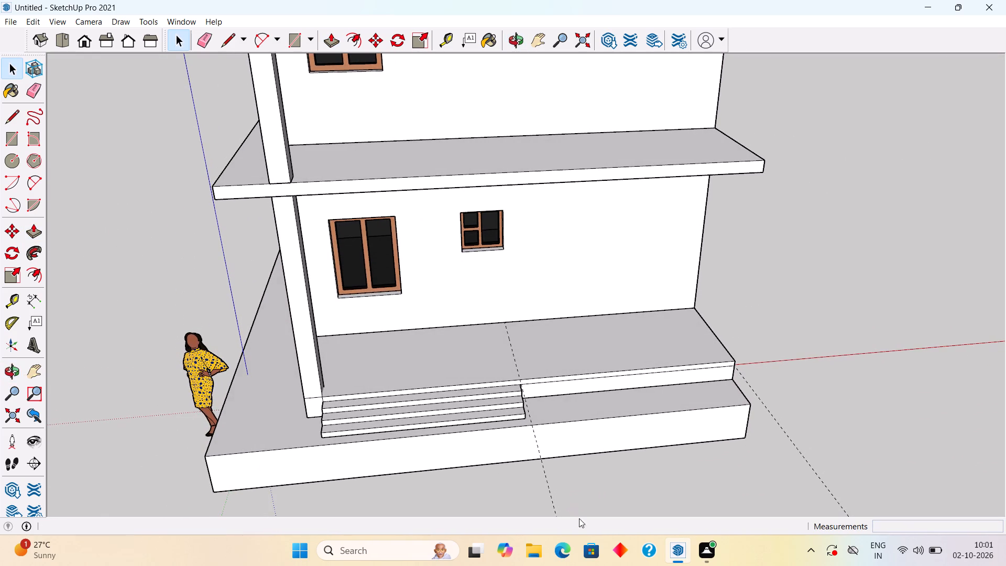
pyautogui.tripleClick(460, 409)
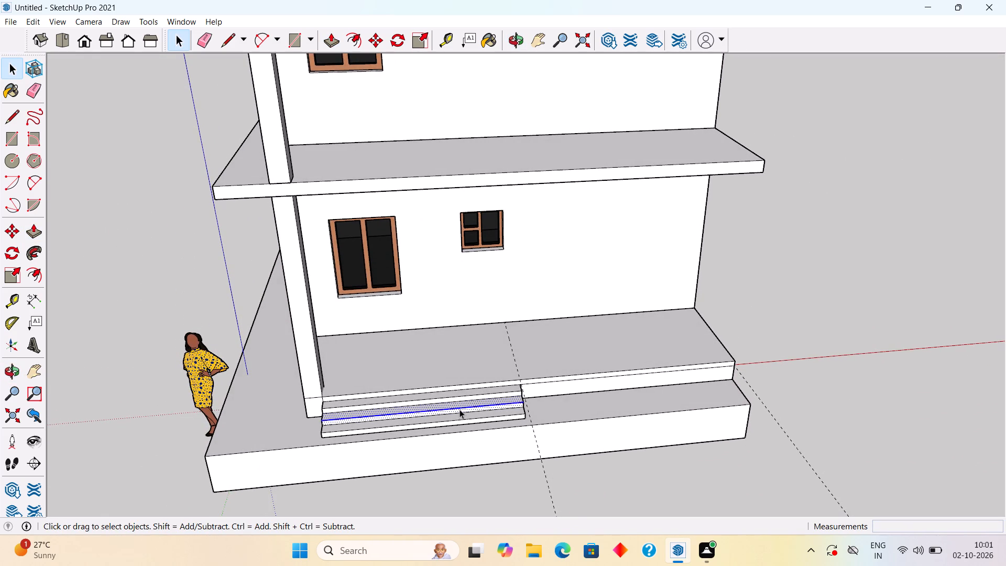
pyautogui.tripleClick(460, 409)
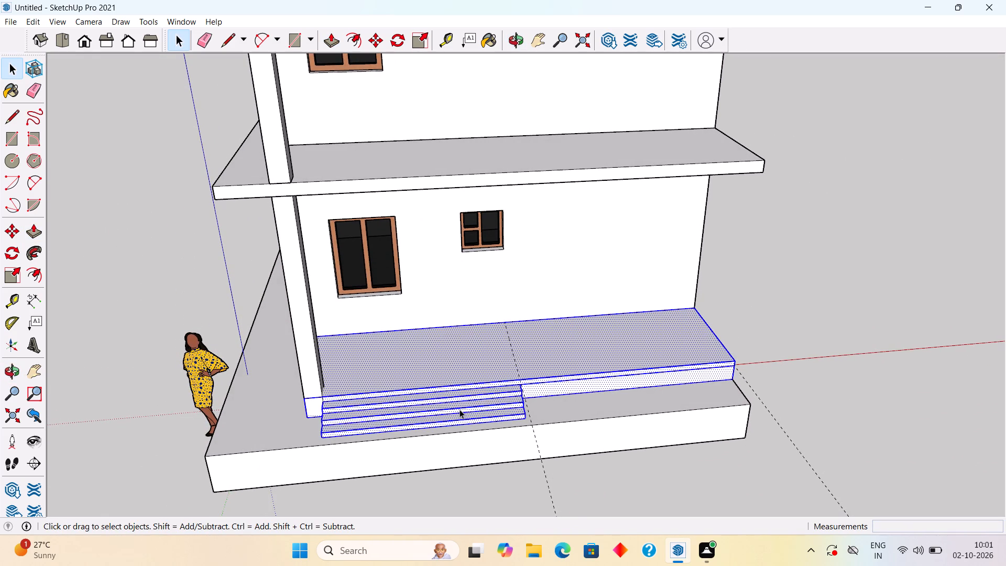
pyautogui.moveTo(454, 409); pyautogui.dragTo(187, 324, button='middle')
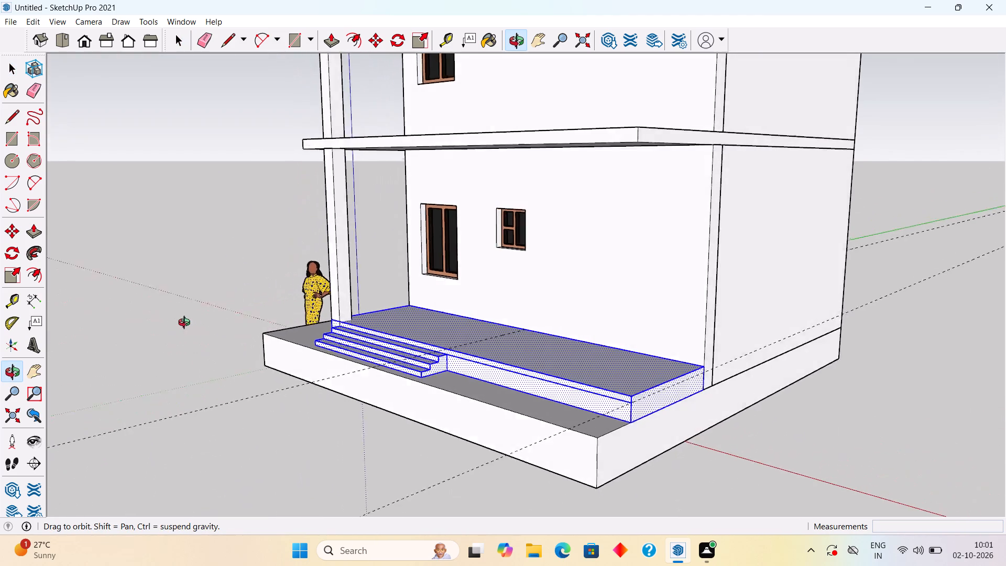
pyautogui.moveTo(187, 324); pyautogui.dragTo(355, 390, button='middle')
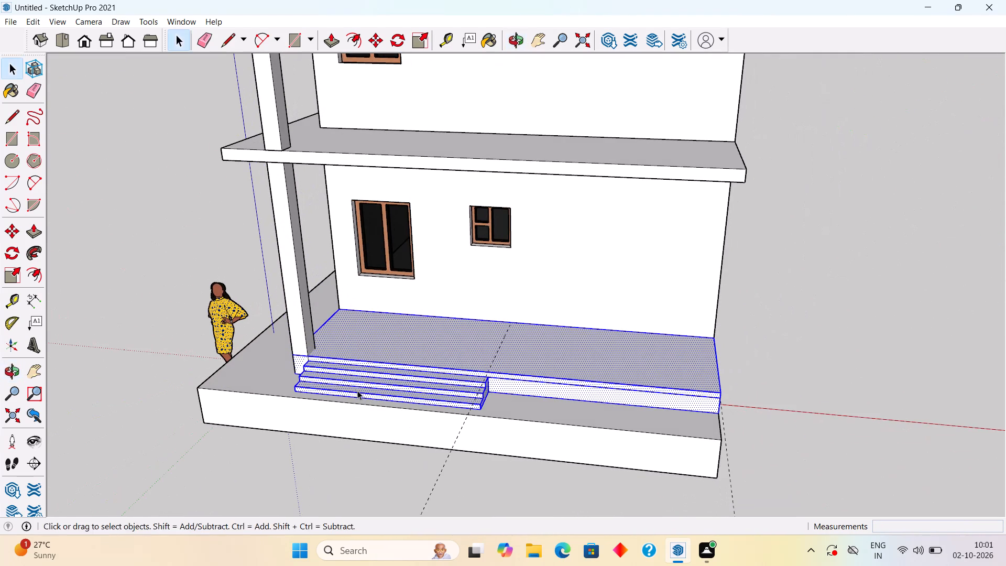
pyautogui.rightClick(358, 389)
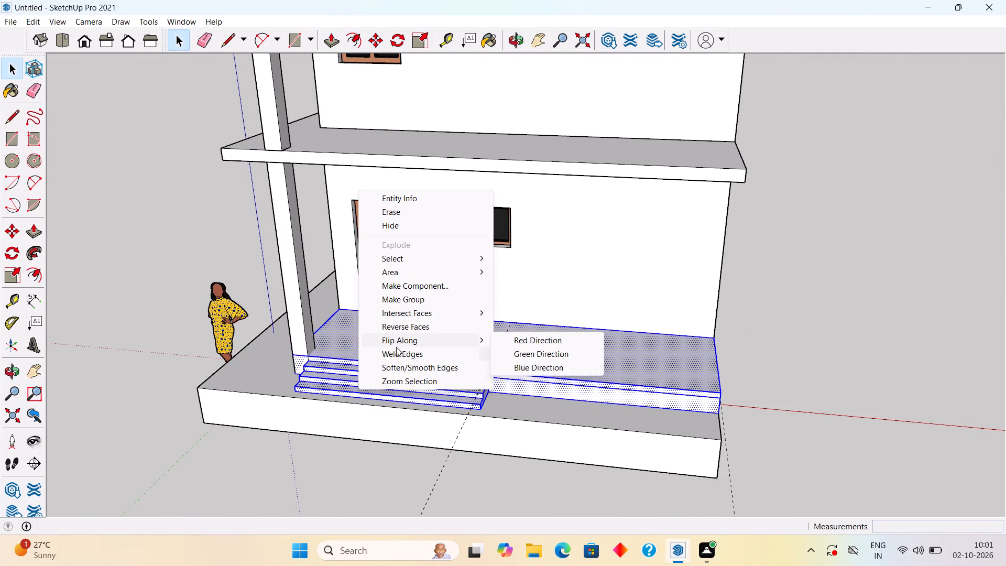
pyautogui.click(400, 296)
# Delete the ground-floor porch column standing at the corner of the upper porch step beside the stair.
pyautogui.moveTo(309, 337); pyautogui.dragTo(392, 312, button='middle')
pyautogui.click(331, 326)
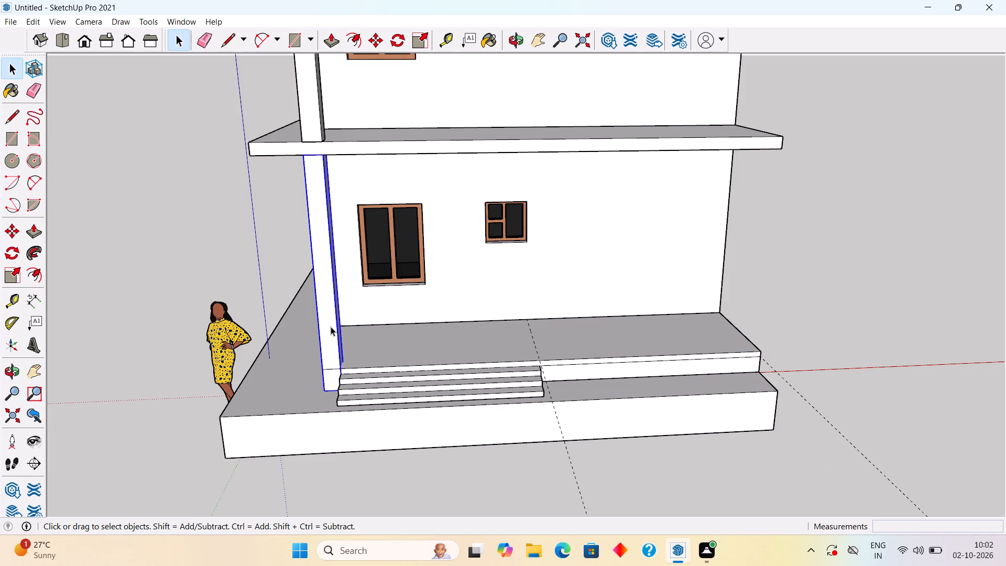
pyautogui.press('Delete')
# Examine the porch, the stair and the whole house from several angles, including the front.
pyautogui.moveTo(425, 407); pyautogui.dragTo(343, 524, button='middle')
pyautogui.scroll(-3, 345, 529)
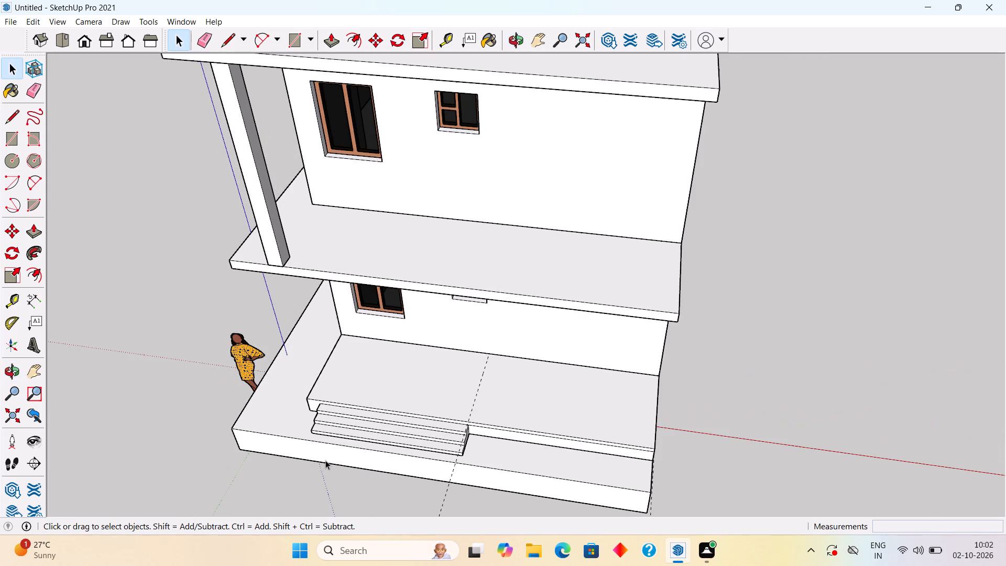
pyautogui.middleClick(384, 434)
pyautogui.moveTo(340, 428); pyautogui.dragTo(337, 314, button='middle')
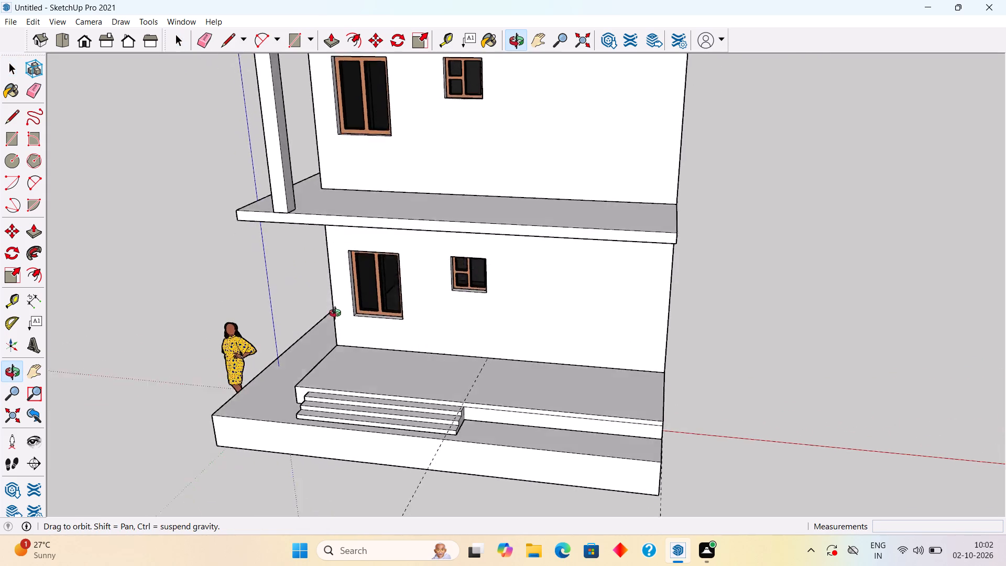
pyautogui.moveTo(337, 314); pyautogui.dragTo(555, 331, button='middle')
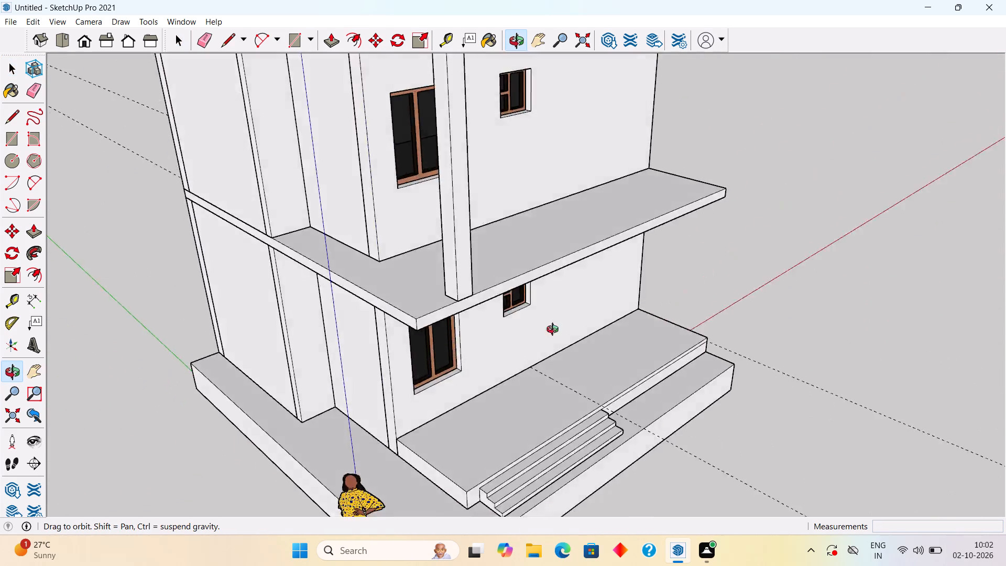
pyautogui.moveTo(555, 331); pyautogui.dragTo(491, 313, button='middle')
pyautogui.scroll(-2, 491, 313)
pyautogui.click(740, 328)
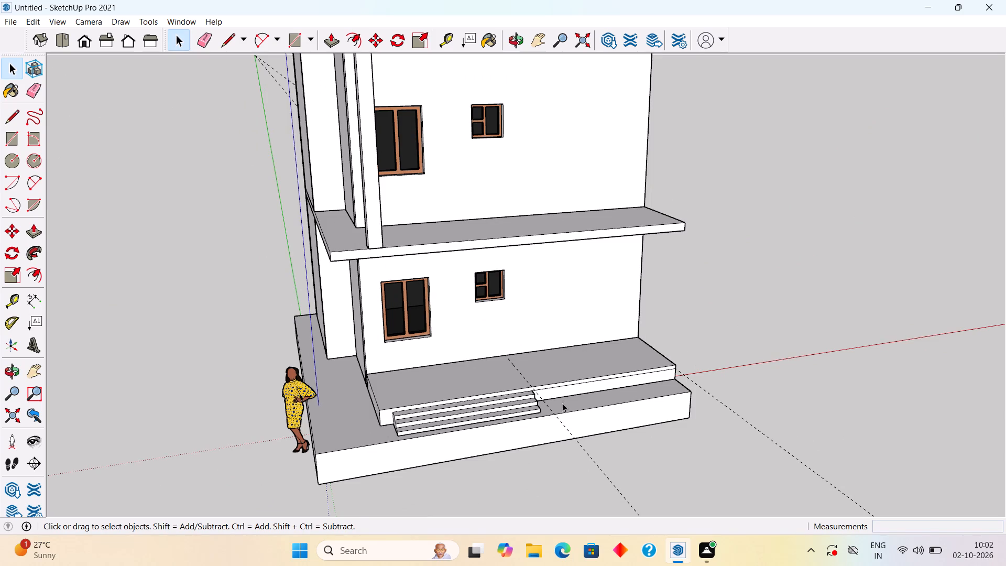
pyautogui.moveTo(541, 401); pyautogui.dragTo(378, 397, button='middle')
pyautogui.scroll(-4, 400, 417)
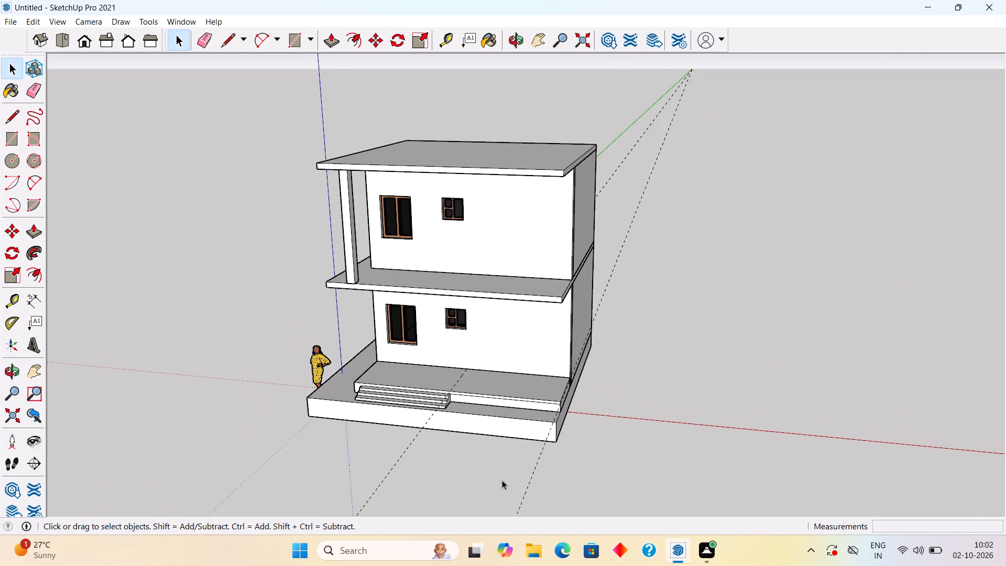
pyautogui.moveTo(502, 481); pyautogui.dragTo(564, 433, button='middle')
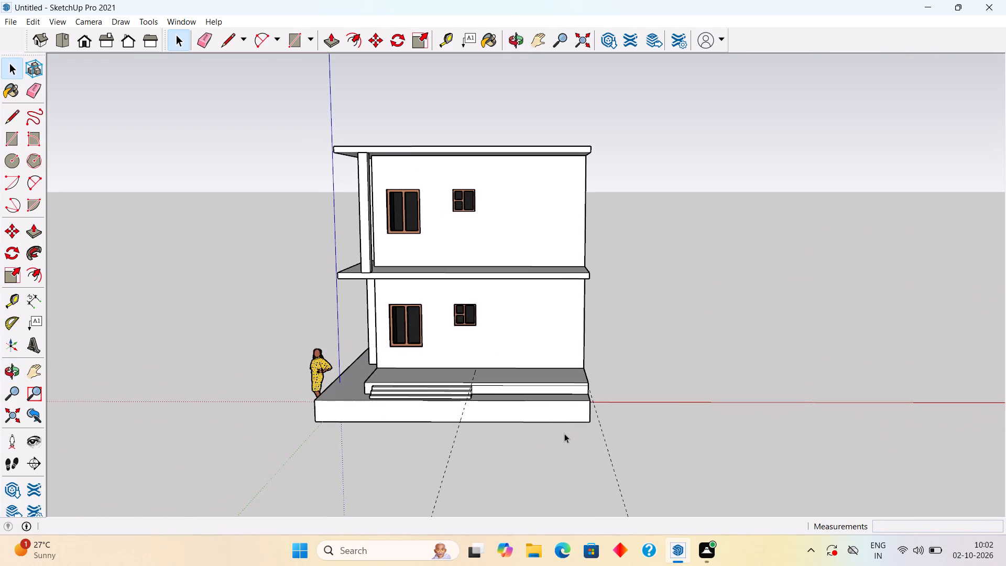
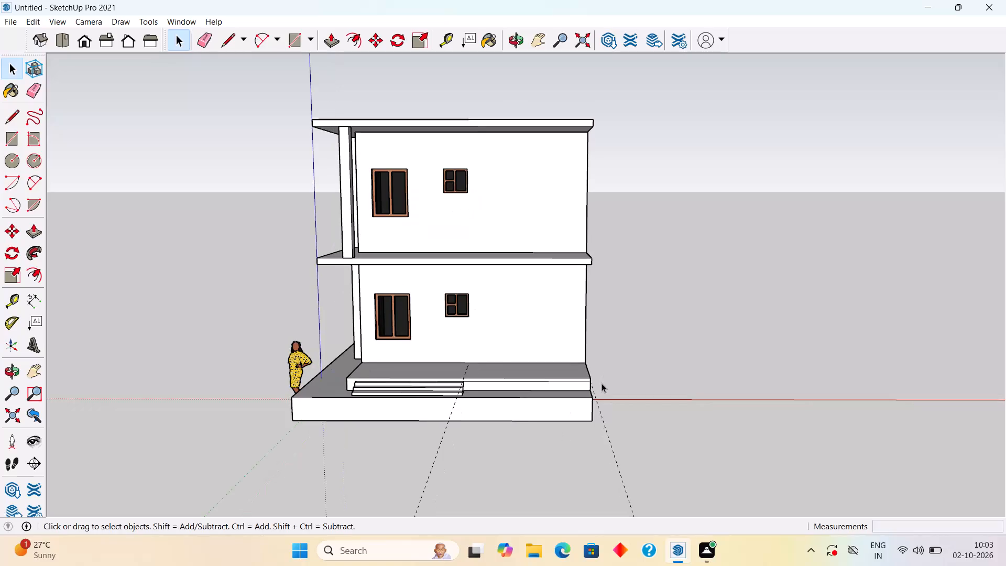
# Draw a 9" by 9" square on the ground-floor porch at its front corner beside the entrance steps.
pyautogui.moveTo(375, 315); pyautogui.dragTo(412, 406, button='middle')
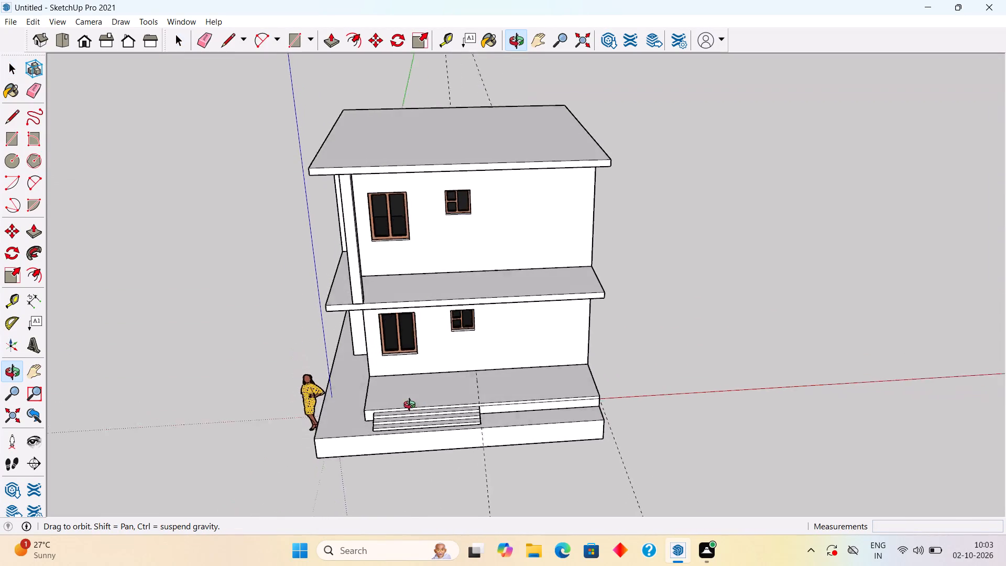
pyautogui.moveTo(412, 406); pyautogui.dragTo(487, 458, button='middle')
pyautogui.moveTo(443, 460); pyautogui.dragTo(382, 497, button='middle')
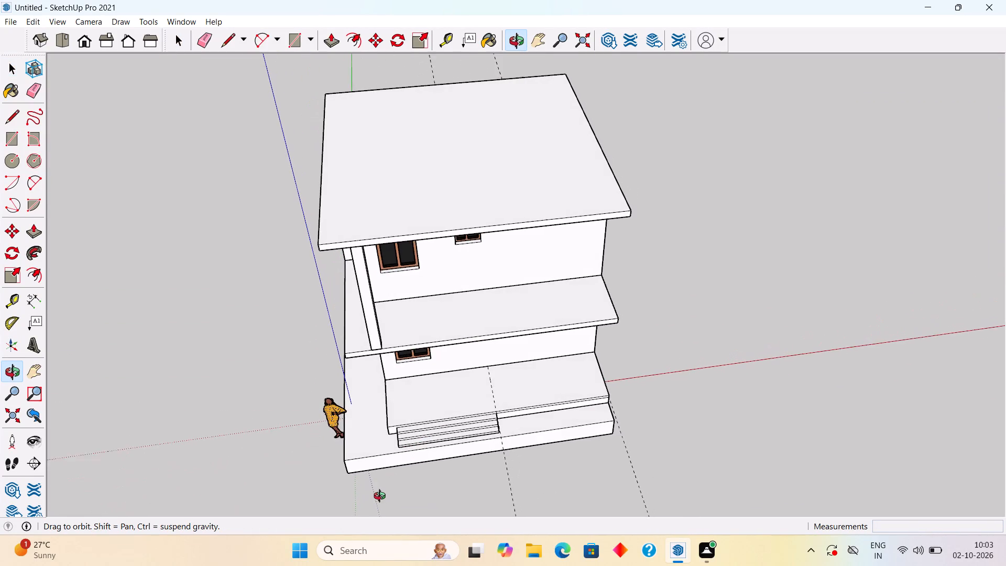
pyautogui.moveTo(382, 497); pyautogui.dragTo(375, 443, button='middle')
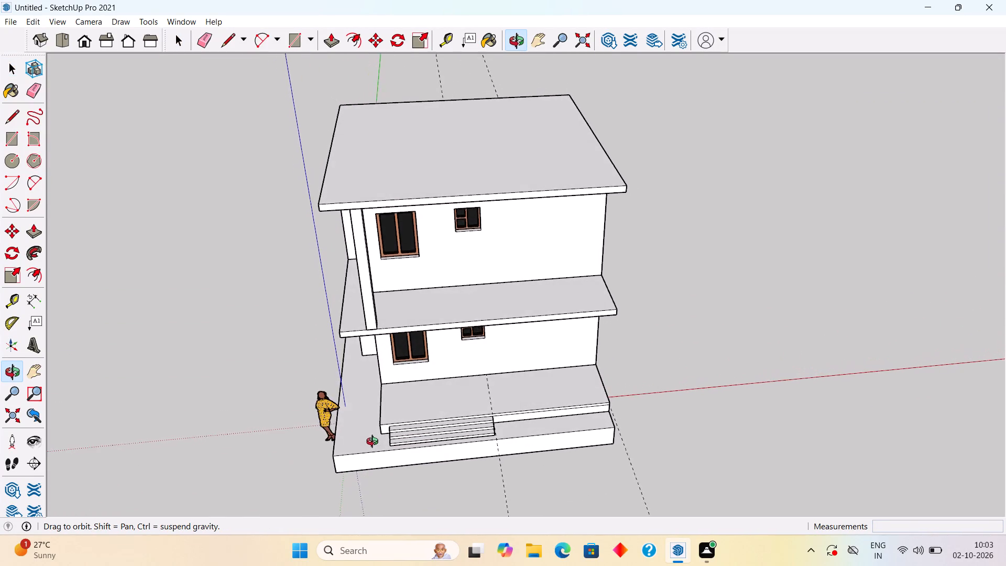
pyautogui.moveTo(375, 443); pyautogui.dragTo(375, 426, button='middle')
pyautogui.scroll(3, 375, 426)
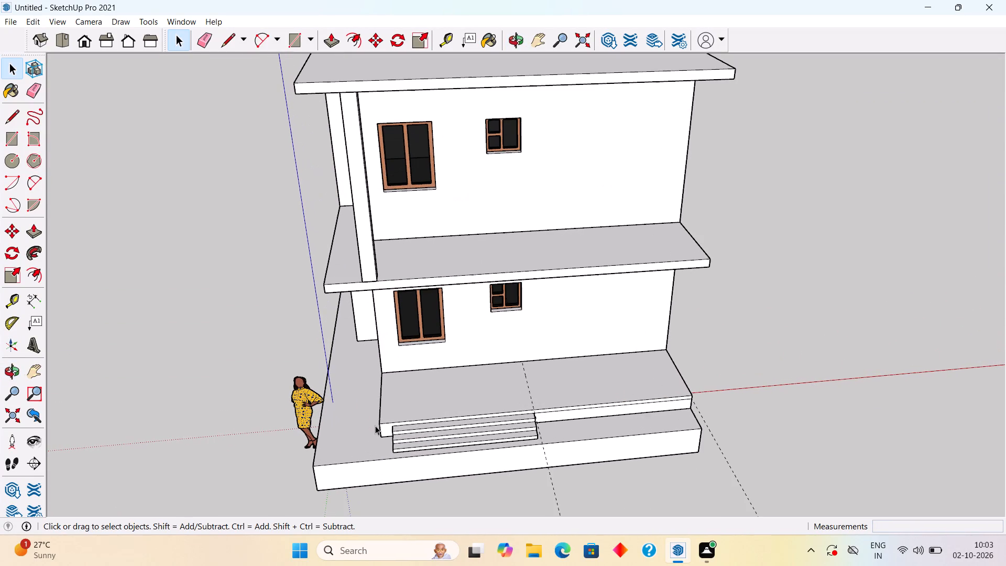
pyautogui.moveTo(393, 416); pyautogui.dragTo(407, 423, button='middle')
pyautogui.scroll(3, 409, 415)
pyautogui.moveTo(411, 414); pyautogui.dragTo(424, 468, button='middle')
pyautogui.scroll(2, 421, 460)
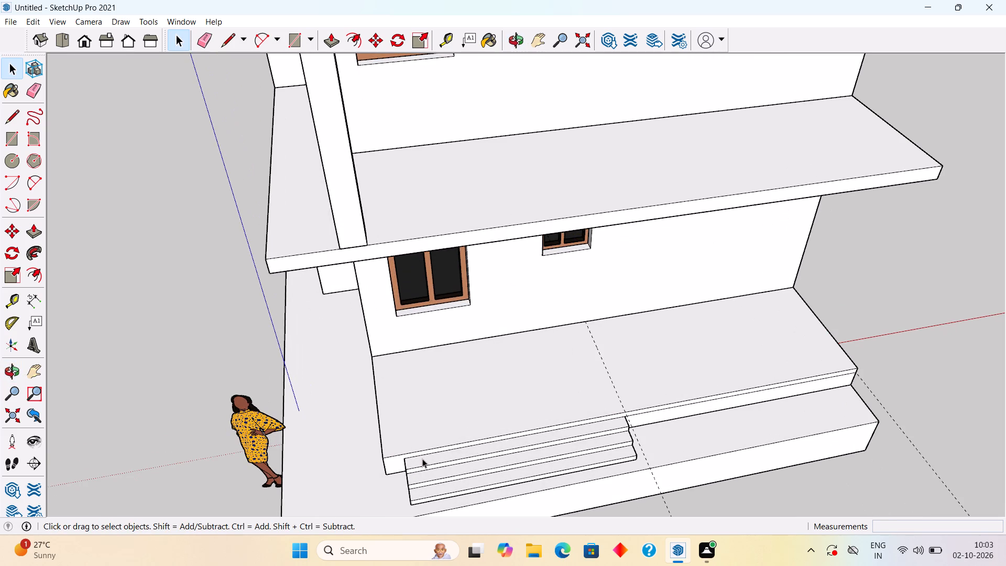
pyautogui.press('r')
pyautogui.click(380, 459)
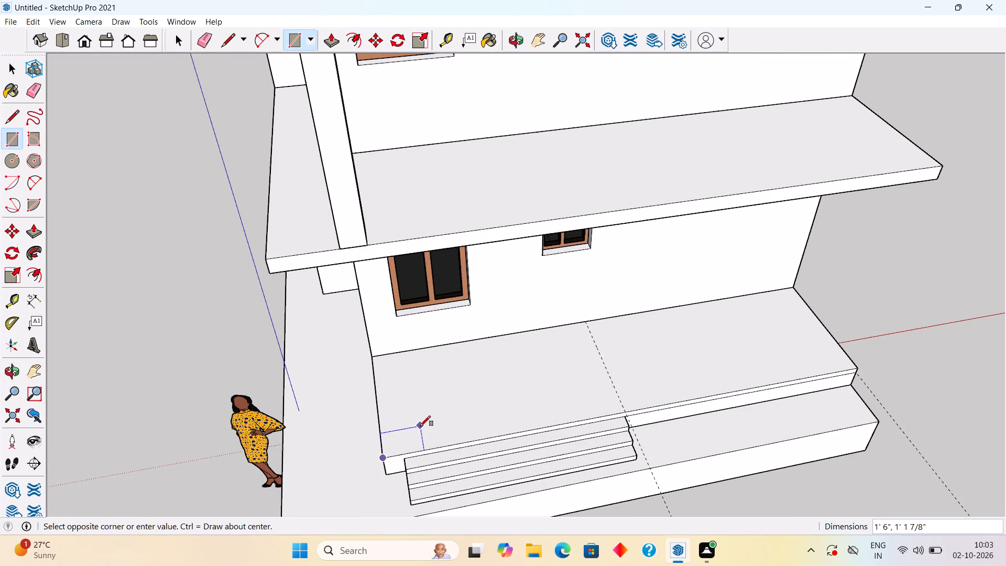
pyautogui.write('9",')
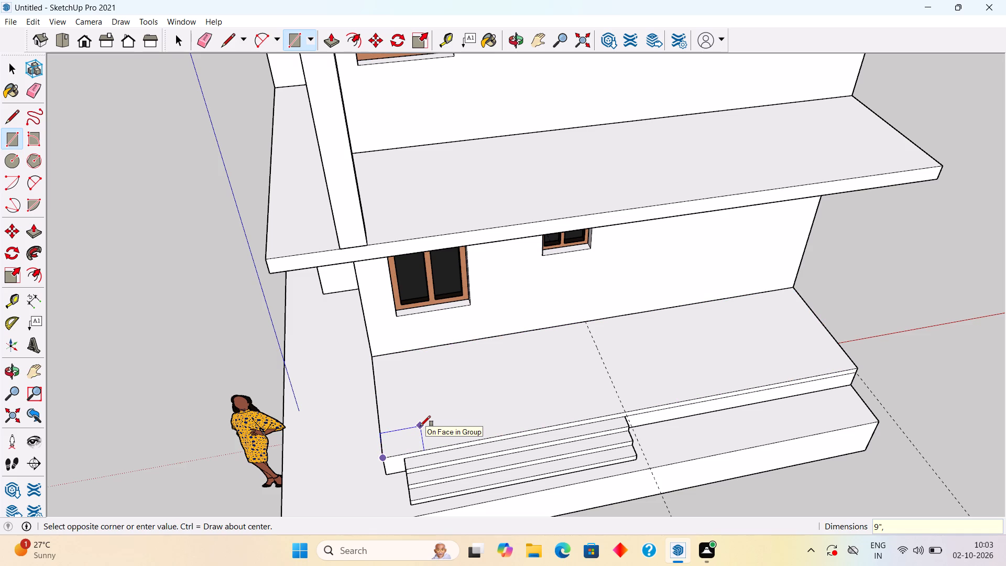
pyautogui.write('9"')
pyautogui.press('Return')
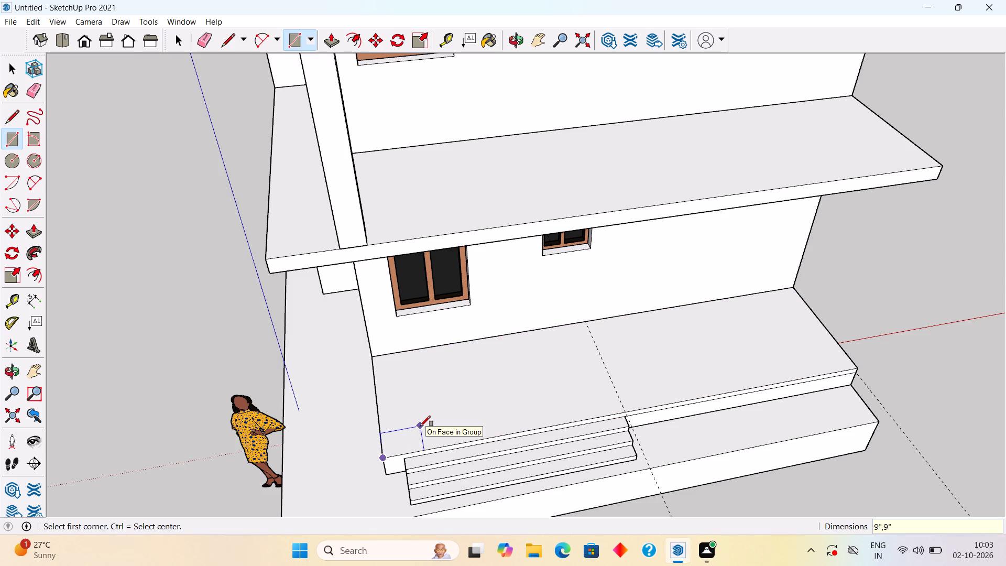
pyautogui.press('space')
# Push/Pull the porch corner square up 9' to the underside of the slab above to form a column.
pyautogui.write('p')
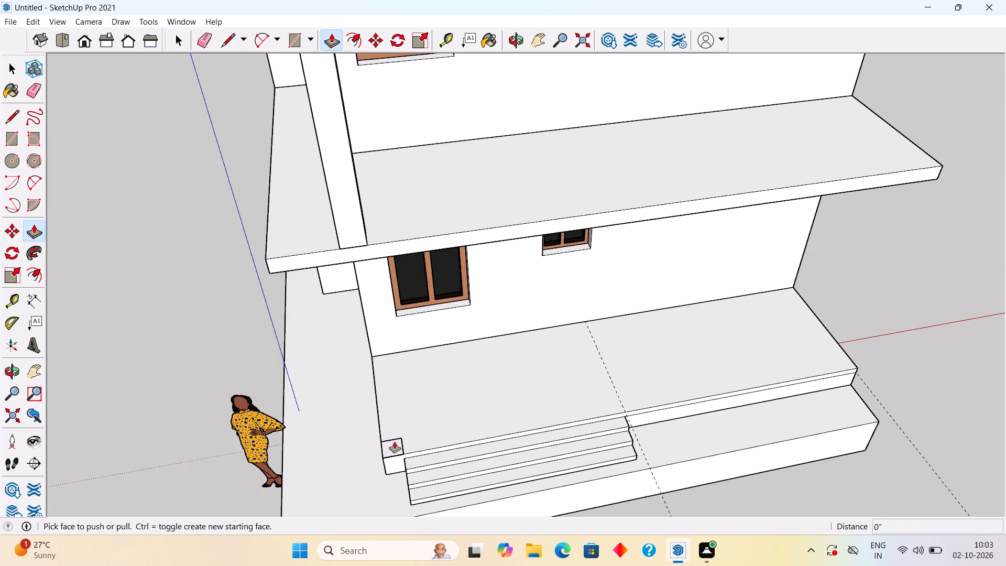
pyautogui.click(395, 442)
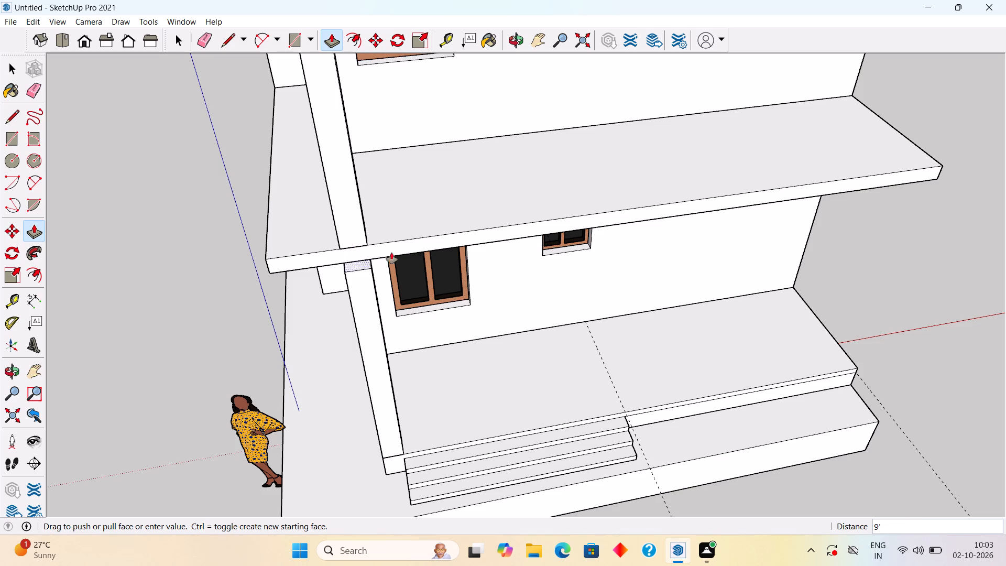
pyautogui.click(404, 252)
pyautogui.press('space')
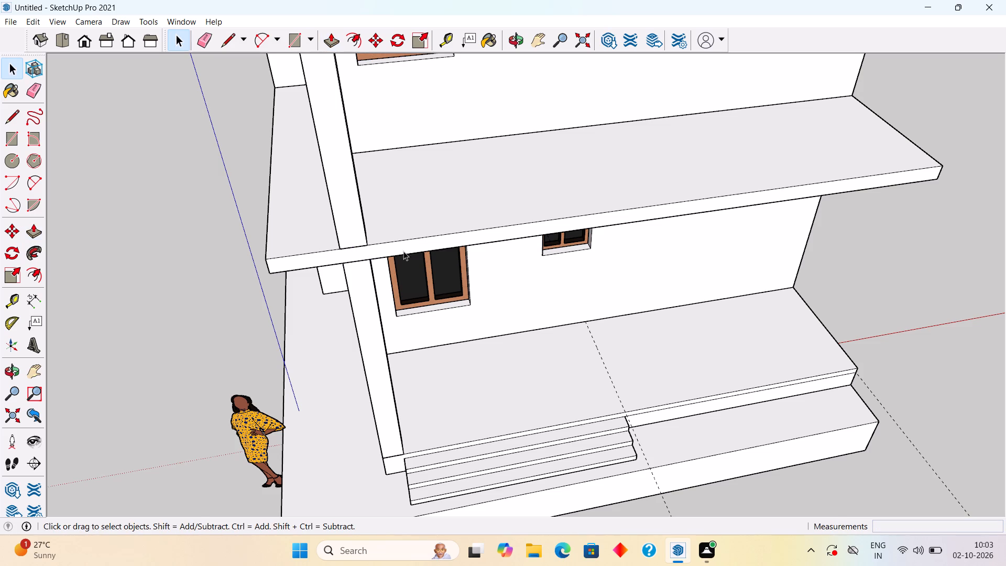
# Make the whole new ground-floor corner column into a group.
pyautogui.tripleClick(364, 334)
pyautogui.rightClick(364, 334)
pyautogui.click(364, 334)
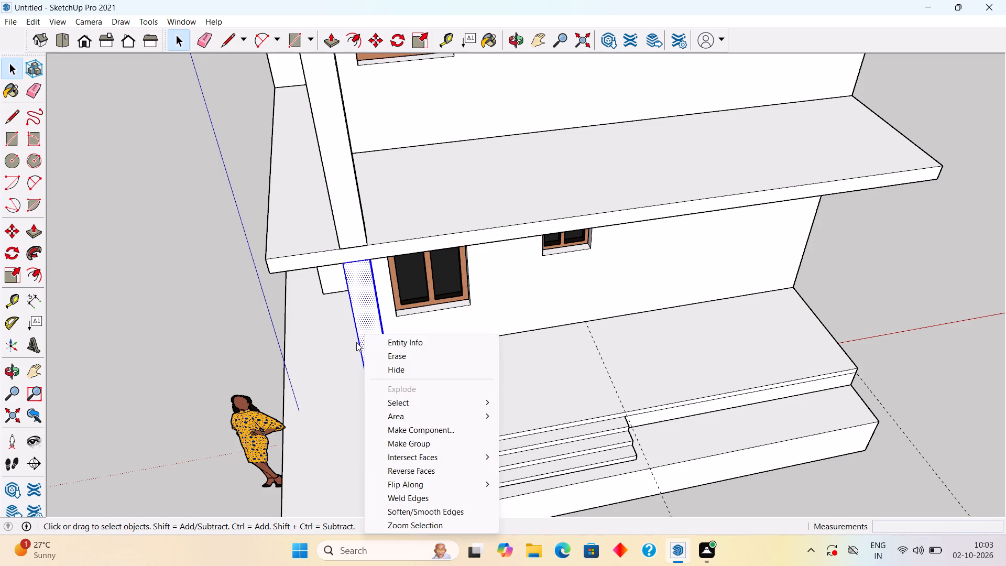
pyautogui.click(425, 447)
pyautogui.moveTo(411, 416); pyautogui.dragTo(371, 284, button='middle')
pyautogui.click(235, 279)
# Examine the new porch column and the front of the house from several angles.
pyautogui.moveTo(427, 415); pyautogui.dragTo(367, 376, button='middle')
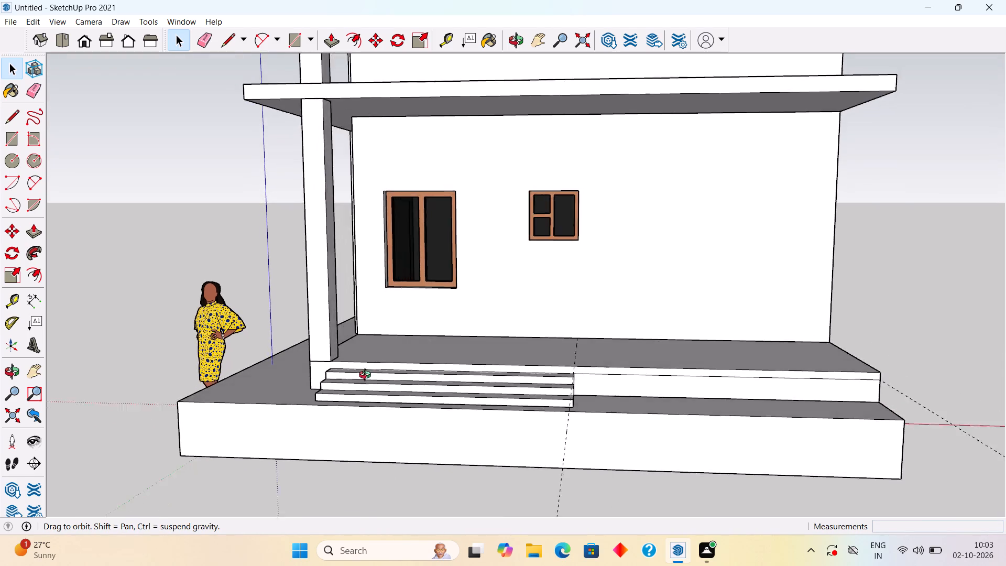
pyautogui.moveTo(367, 376); pyautogui.dragTo(436, 419, button='middle')
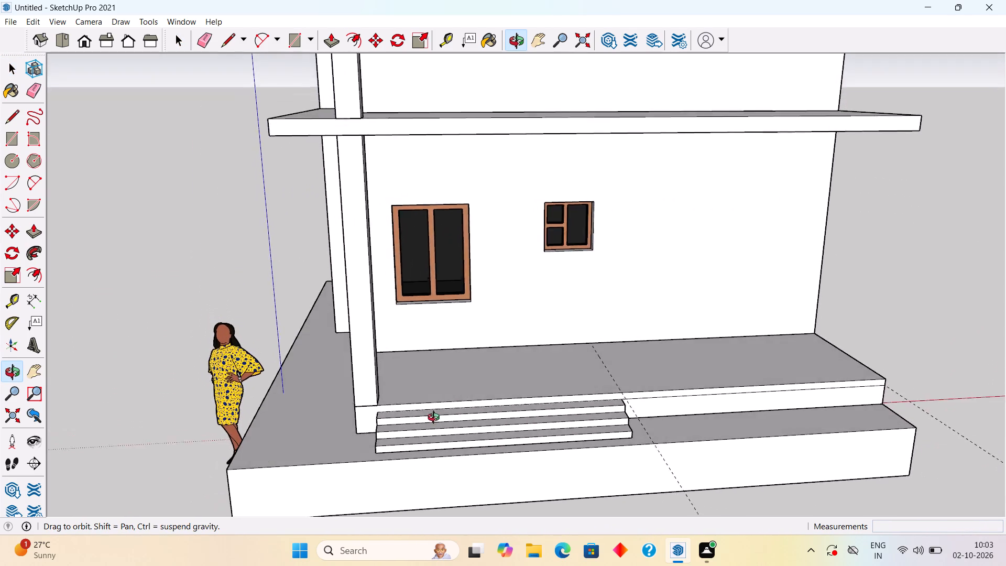
pyautogui.moveTo(436, 419); pyautogui.dragTo(471, 430, button='middle')
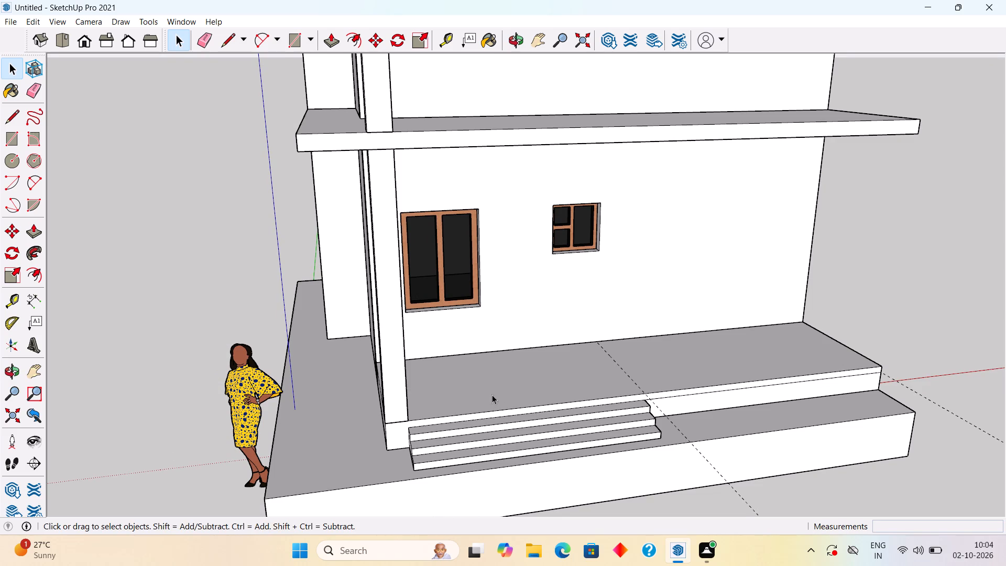
pyautogui.moveTo(490, 394); pyautogui.dragTo(384, 379, button='middle')
pyautogui.scroll(-3, 384, 379)
pyautogui.moveTo(667, 375); pyautogui.dragTo(588, 358, button='middle')
pyautogui.scroll(-3, 588, 358)
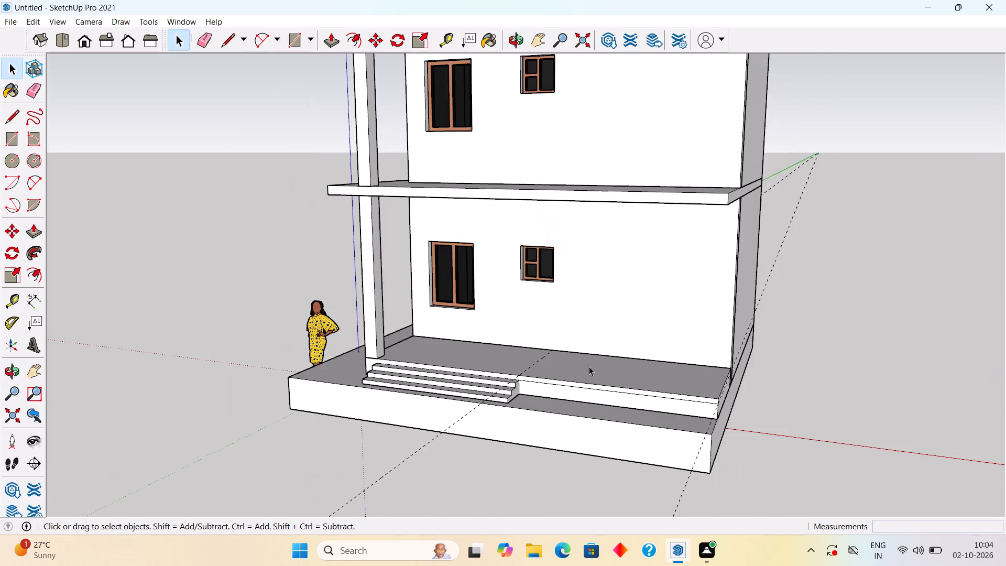
pyautogui.scroll(-4, 589, 366)
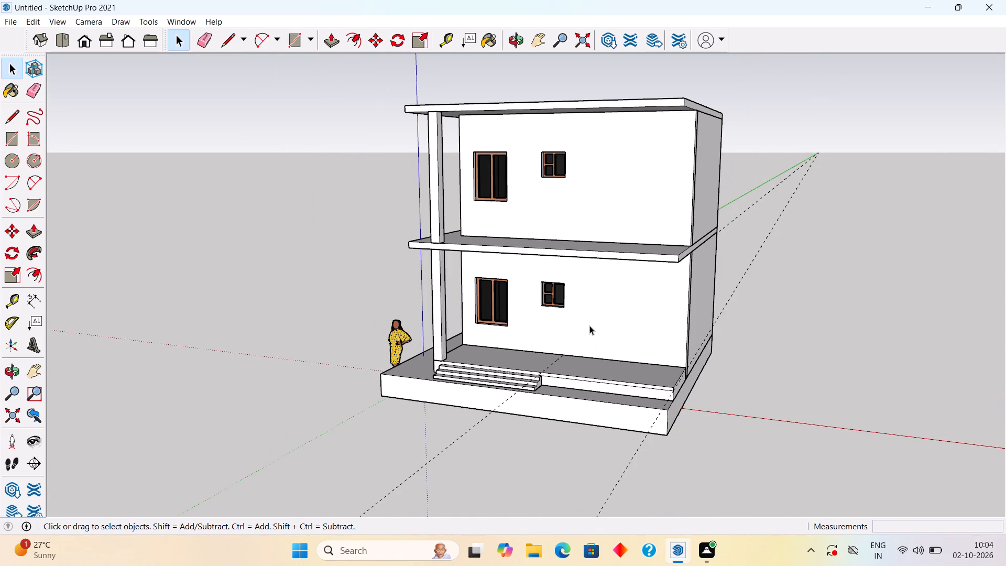
# Copy the entire upper floor, including walls, porch column, roof slab and both windows, straight up 10' 6" to form a third storey.
pyautogui.click(604, 206)
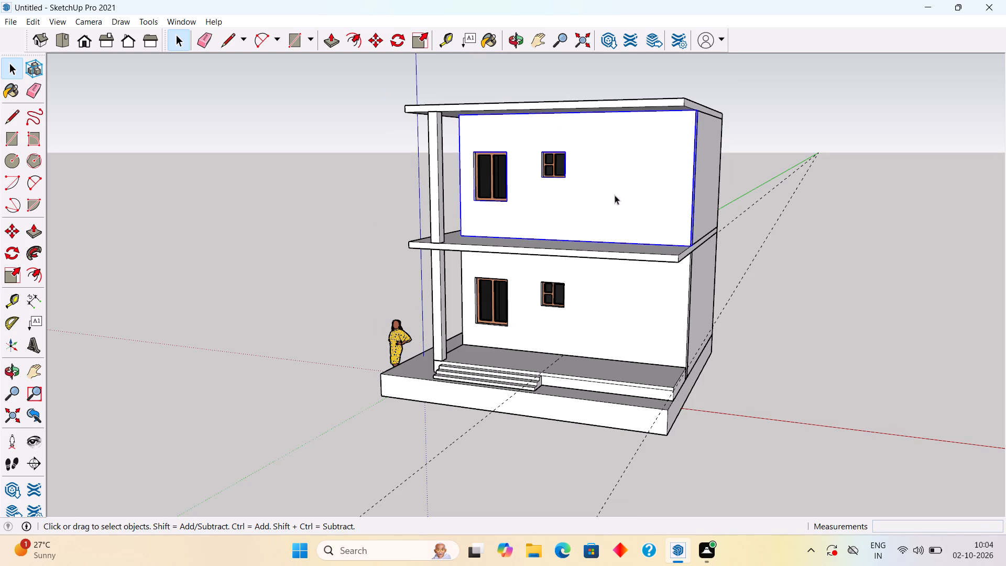
pyautogui.moveTo(637, 181); pyautogui.dragTo(452, 265, button='middle')
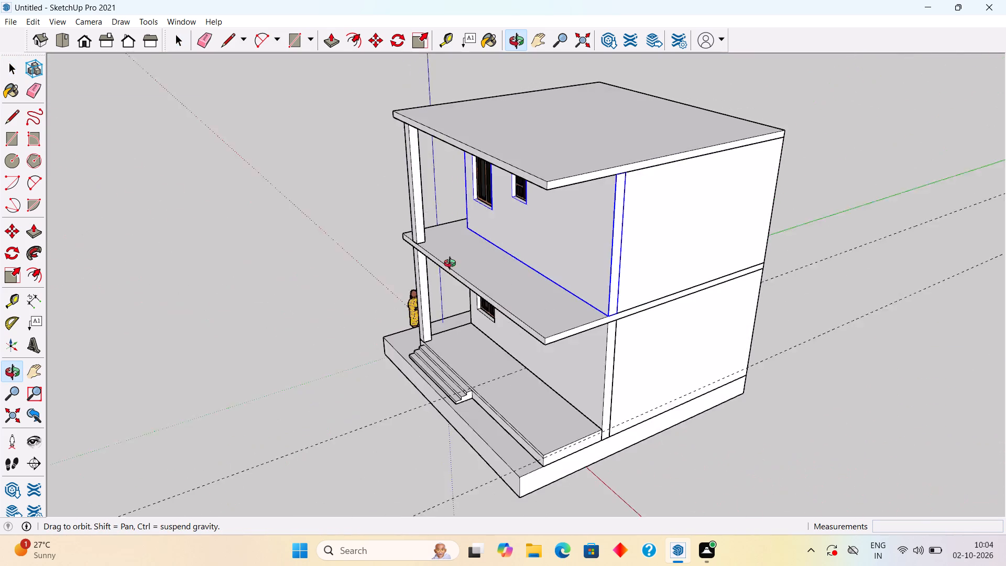
pyautogui.moveTo(452, 265); pyautogui.dragTo(623, 227, button='middle')
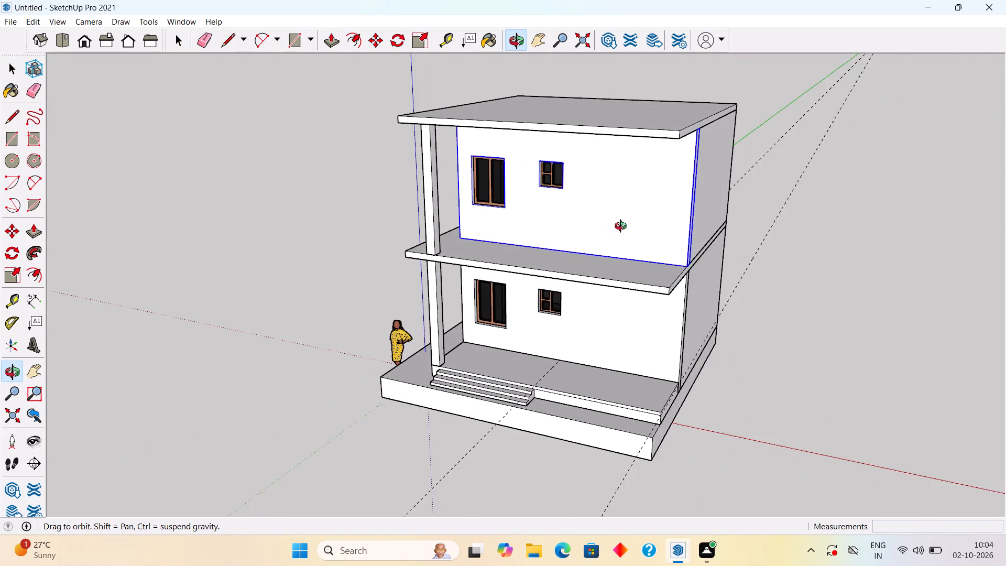
pyautogui.moveTo(623, 227); pyautogui.dragTo(654, 239, button='middle')
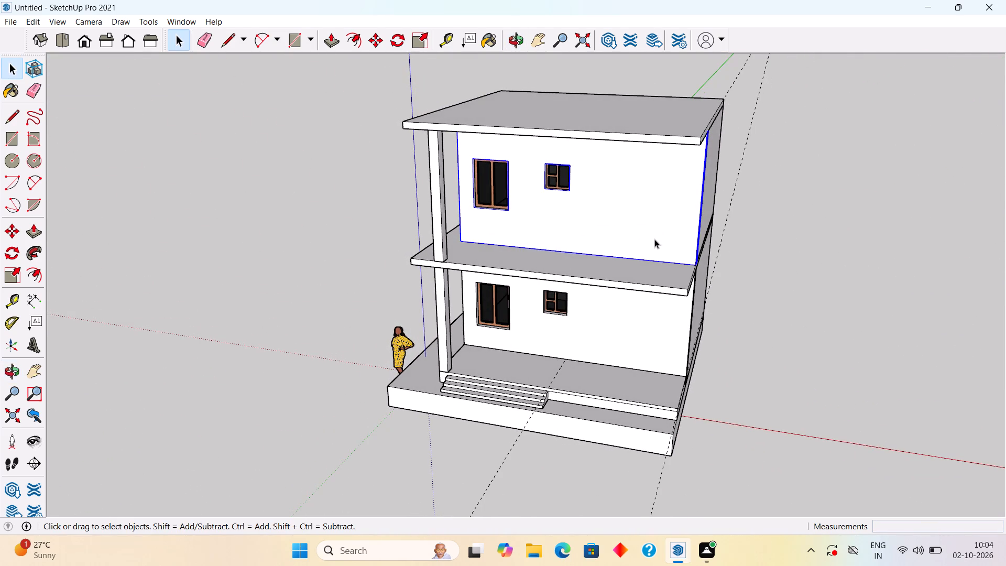
pyautogui.keyDown('ctrl'); pyautogui.moveTo(682, 206); pyautogui.dragTo(695, 217, button='middle'); pyautogui.keyUp('ctrl')
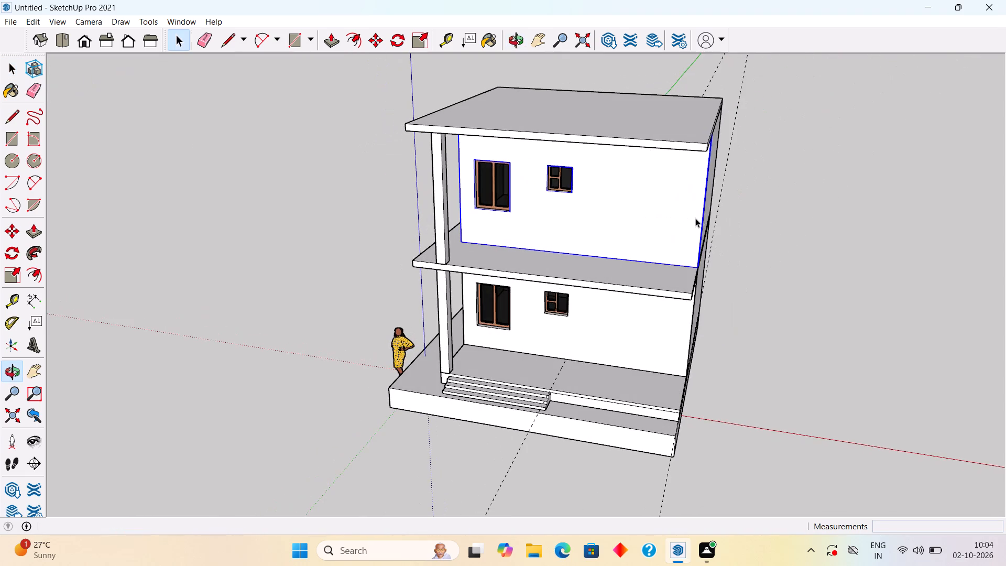
pyautogui.moveTo(569, 234); pyautogui.dragTo(883, 205, button='middle')
pyautogui.moveTo(488, 238); pyautogui.dragTo(604, 245, button='middle')
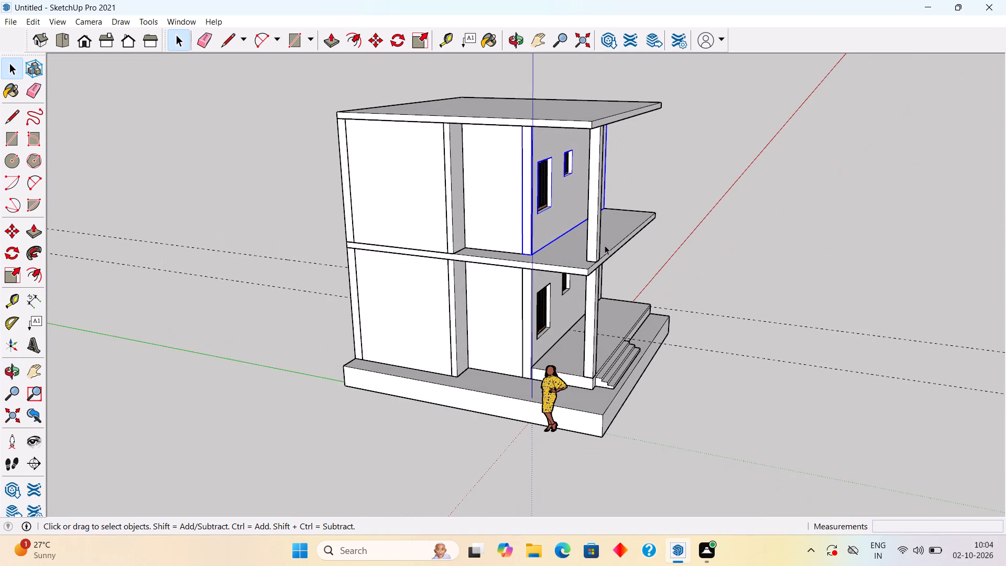
pyautogui.keyDown('ctrl'); pyautogui.click(599, 195); pyautogui.keyUp('ctrl')
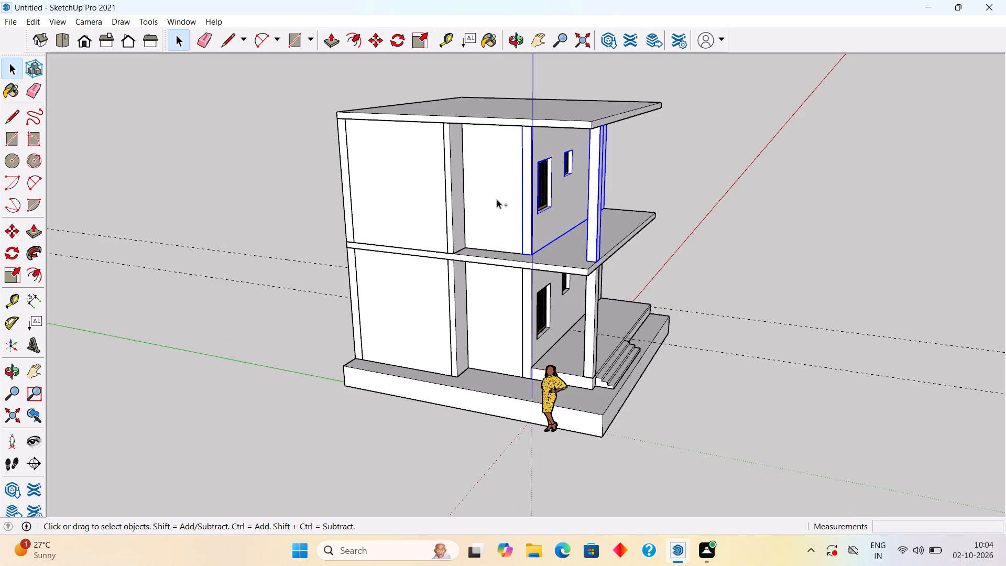
pyautogui.keyDown('ctrl'); pyautogui.click(497, 199); pyautogui.keyUp('ctrl')
pyautogui.keyDown('ctrl'); pyautogui.click(450, 209); pyautogui.keyUp('ctrl')
pyautogui.keyDown('ctrl'); pyautogui.click(477, 192); pyautogui.keyUp('ctrl')
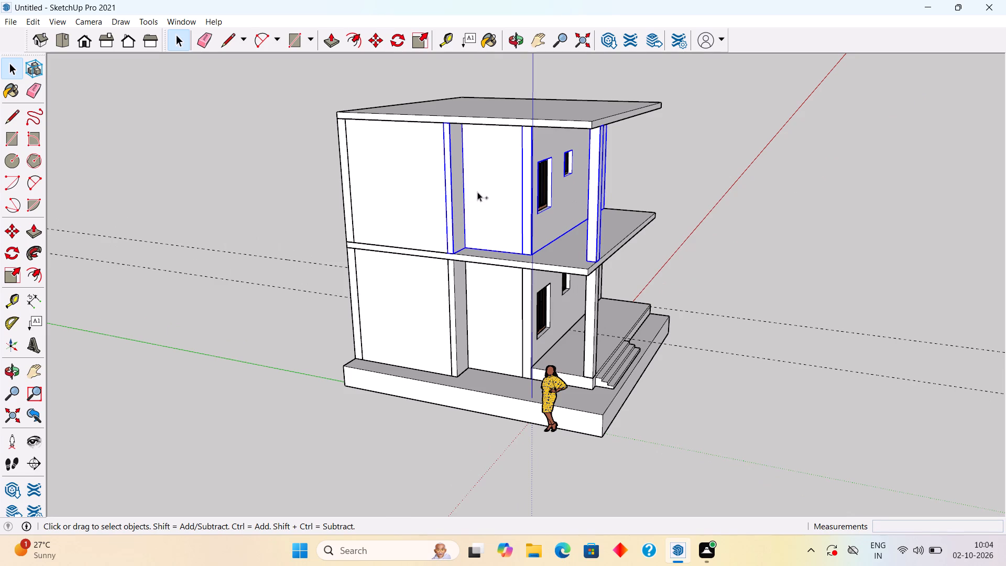
pyautogui.keyDown('ctrl'); pyautogui.click(409, 195); pyautogui.keyUp('ctrl')
pyautogui.keyDown('ctrl'); pyautogui.moveTo(406, 196); pyautogui.dragTo(631, 223, button='middle'); pyautogui.keyUp('ctrl')
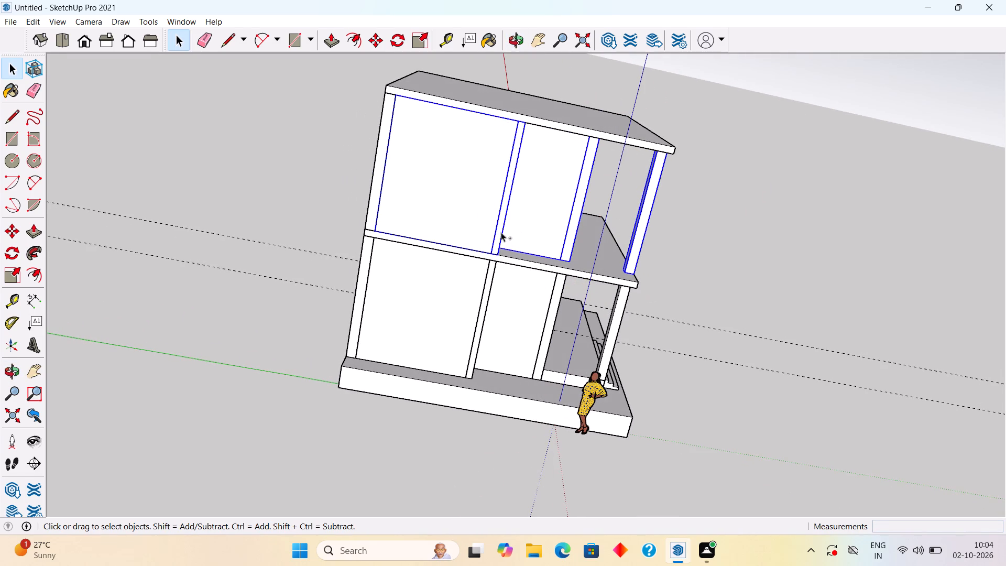
pyautogui.keyDown('ctrl'); pyautogui.moveTo(455, 279); pyautogui.dragTo(421, 365, button='middle'); pyautogui.keyUp('ctrl')
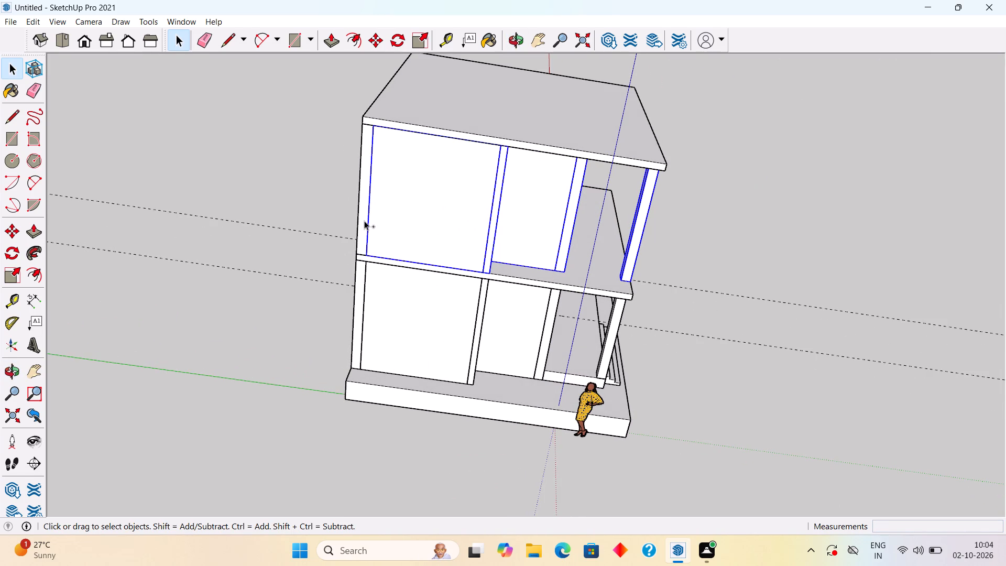
pyautogui.keyDown('ctrl'); pyautogui.click(364, 221); pyautogui.keyUp('ctrl')
pyautogui.keyDown('ctrl'); pyautogui.moveTo(364, 217); pyautogui.dragTo(488, 256, button='middle'); pyautogui.keyUp('ctrl')
pyautogui.keyDown('ctrl'); pyautogui.scroll(-1, 414, 243); pyautogui.keyUp('ctrl')
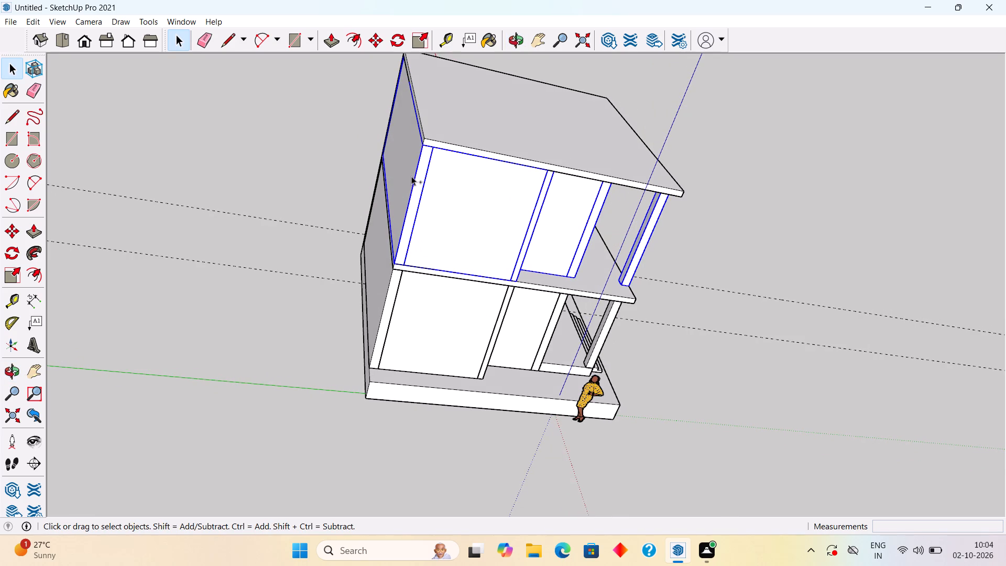
pyautogui.keyDown('ctrl'); pyautogui.click(411, 176); pyautogui.keyUp('ctrl')
pyautogui.keyDown('ctrl'); pyautogui.click(451, 114); pyautogui.keyUp('ctrl')
pyautogui.keyDown('ctrl'); pyautogui.moveTo(486, 149); pyautogui.dragTo(389, 199, button='middle'); pyautogui.keyUp('ctrl')
pyautogui.scroll(-1, 389, 199)
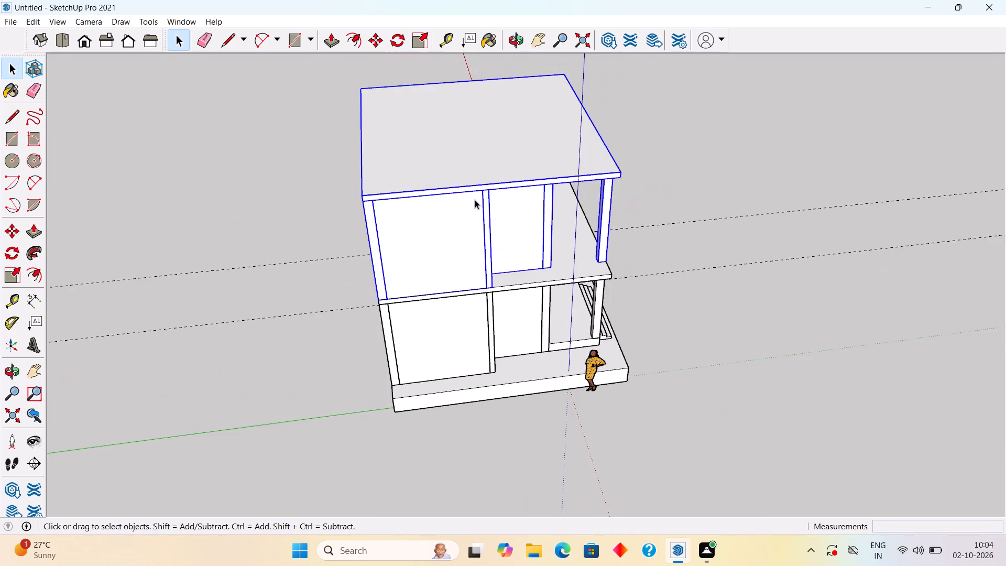
pyautogui.moveTo(631, 194); pyautogui.dragTo(299, 225, button='middle')
pyautogui.moveTo(768, 194); pyautogui.dragTo(559, 113, button='middle')
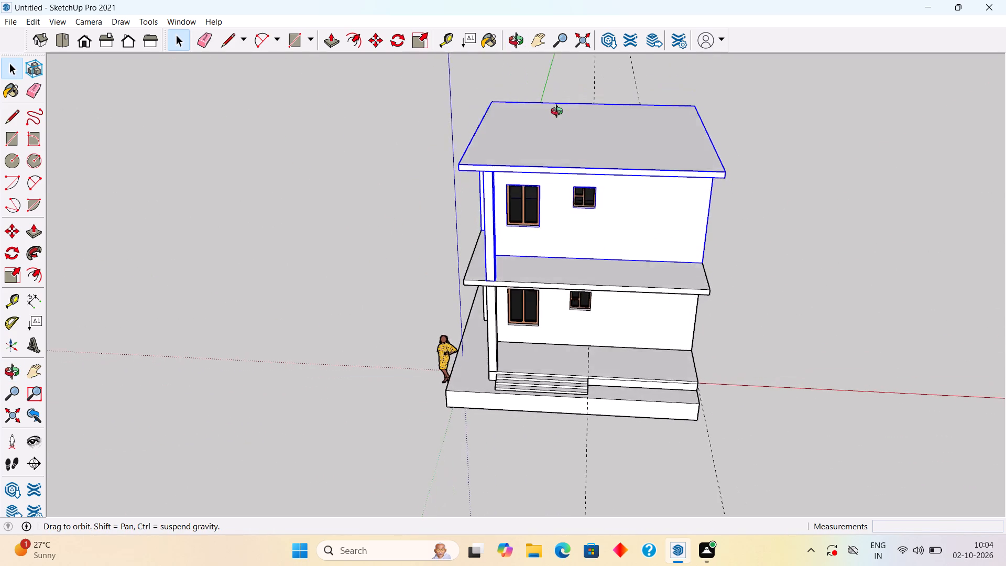
pyautogui.moveTo(559, 113); pyautogui.dragTo(559, 110, button='middle')
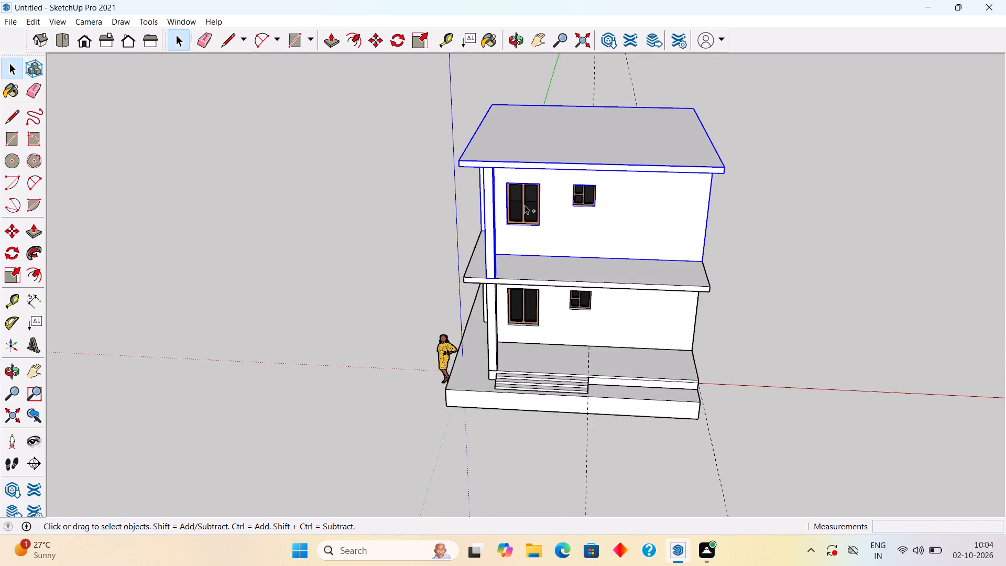
pyautogui.keyDown('ctrl'); pyautogui.click(524, 205); pyautogui.keyUp('ctrl')
pyautogui.keyDown('ctrl'); pyautogui.click(588, 197); pyautogui.keyUp('ctrl')
pyautogui.moveTo(716, 210); pyautogui.dragTo(638, 193, button='middle')
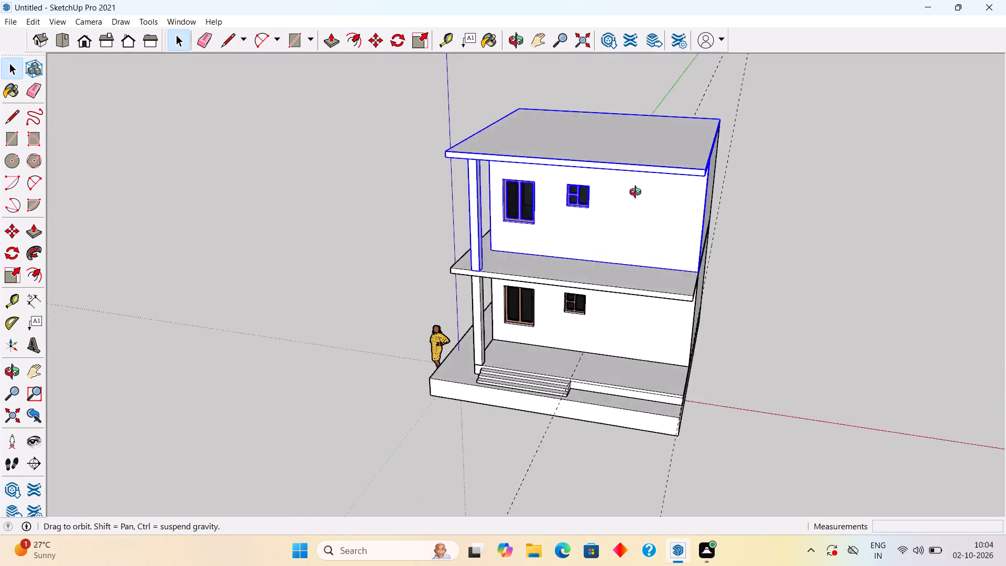
pyautogui.moveTo(638, 193); pyautogui.dragTo(376, 198, button='middle')
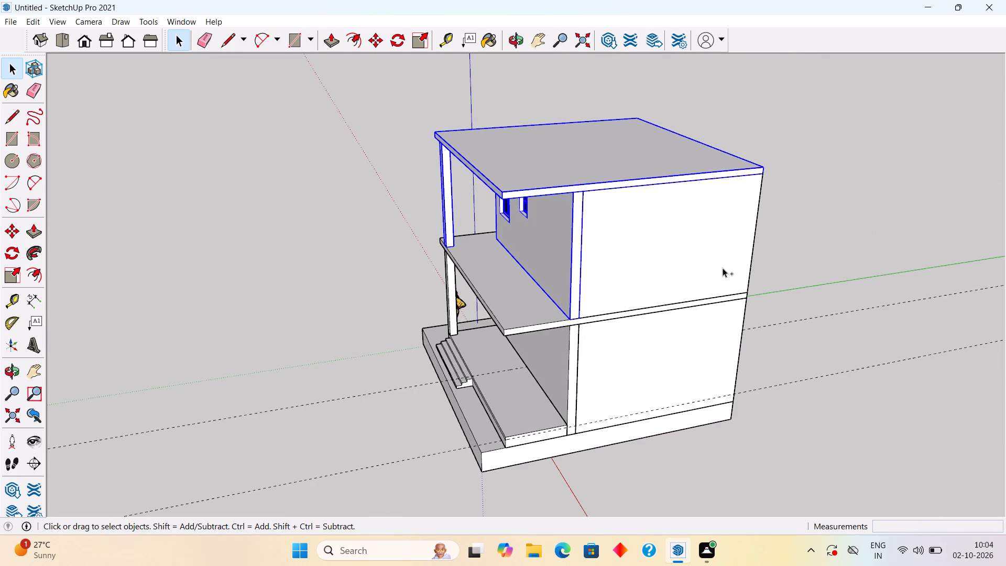
pyautogui.keyDown('ctrl'); pyautogui.click(713, 265); pyautogui.keyUp('ctrl')
pyautogui.keyDown('ctrl'); pyautogui.moveTo(774, 240); pyautogui.dragTo(392, 264, button='middle'); pyautogui.keyUp('ctrl')
pyautogui.keyDown('ctrl'); pyautogui.moveTo(536, 252); pyautogui.dragTo(942, 140, button='middle'); pyautogui.keyUp('ctrl')
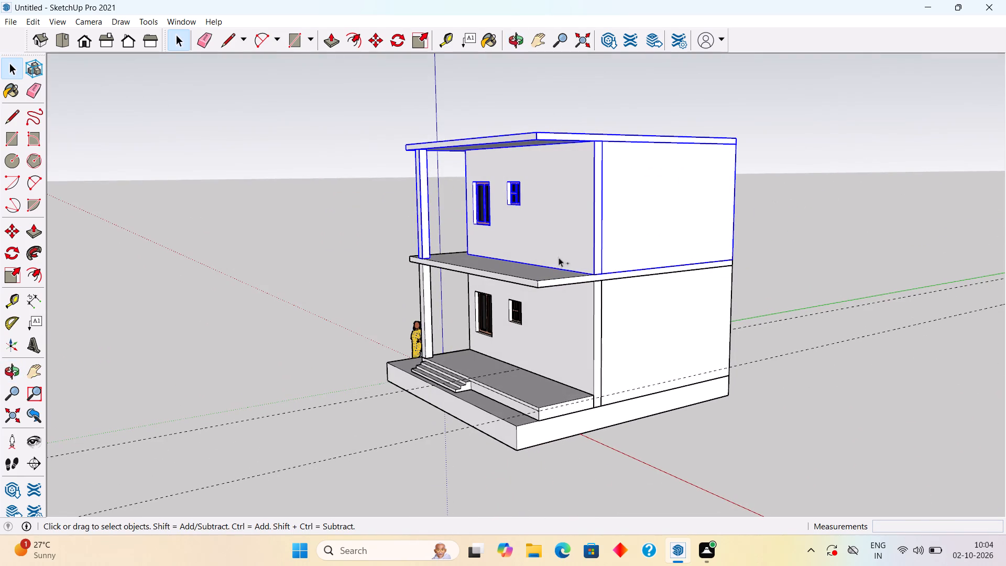
pyautogui.keyDown('ctrl'); pyautogui.scroll(2, 531, 249); pyautogui.keyUp('ctrl')
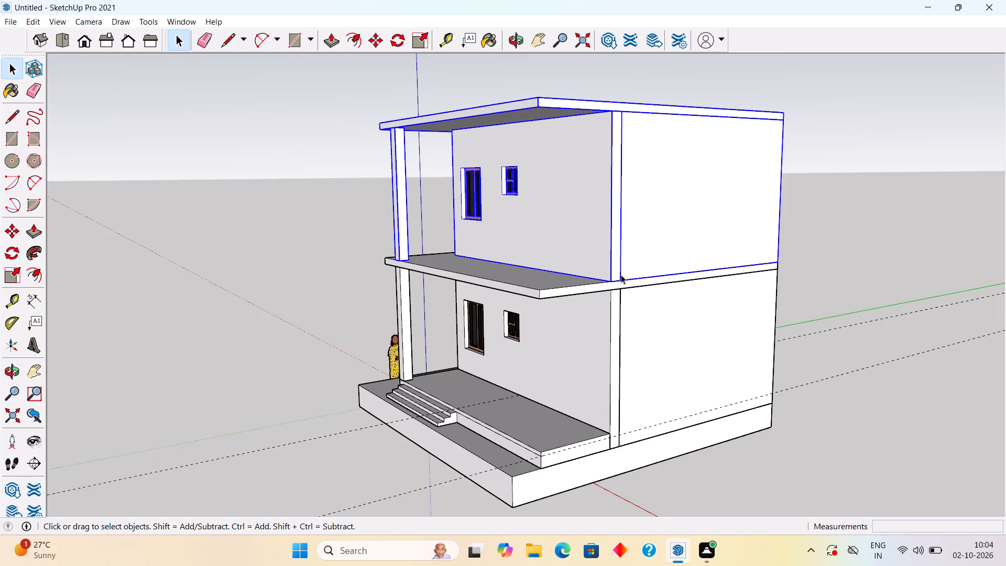
pyautogui.scroll(4, 614, 273)
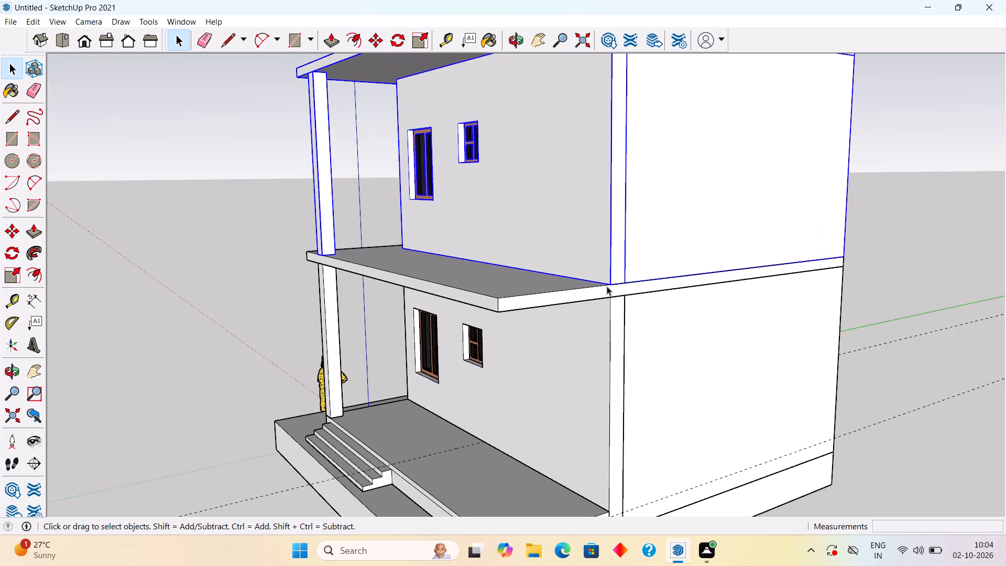
pyautogui.press('m')
pyautogui.click(610, 285)
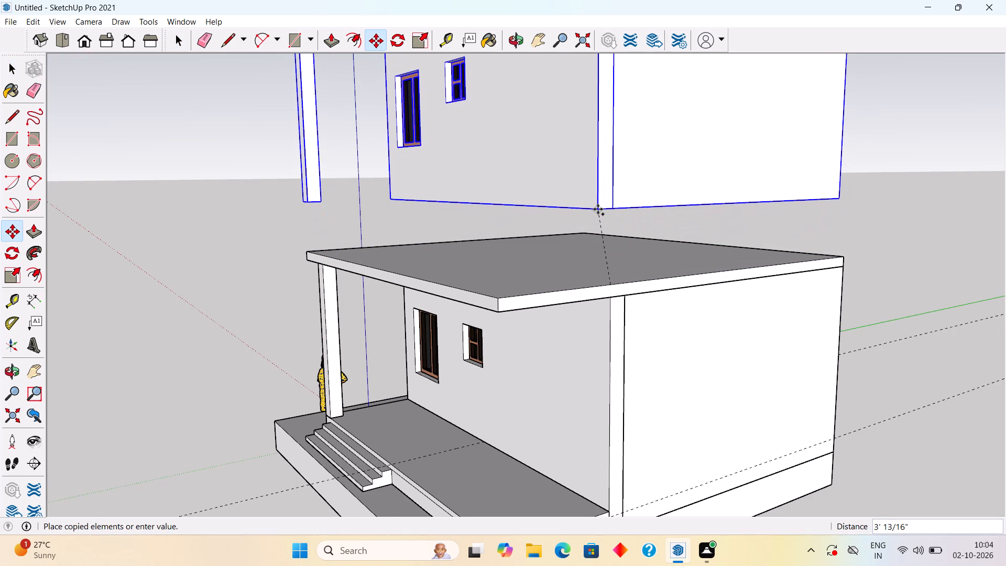
pyautogui.scroll(-11, 606, 186)
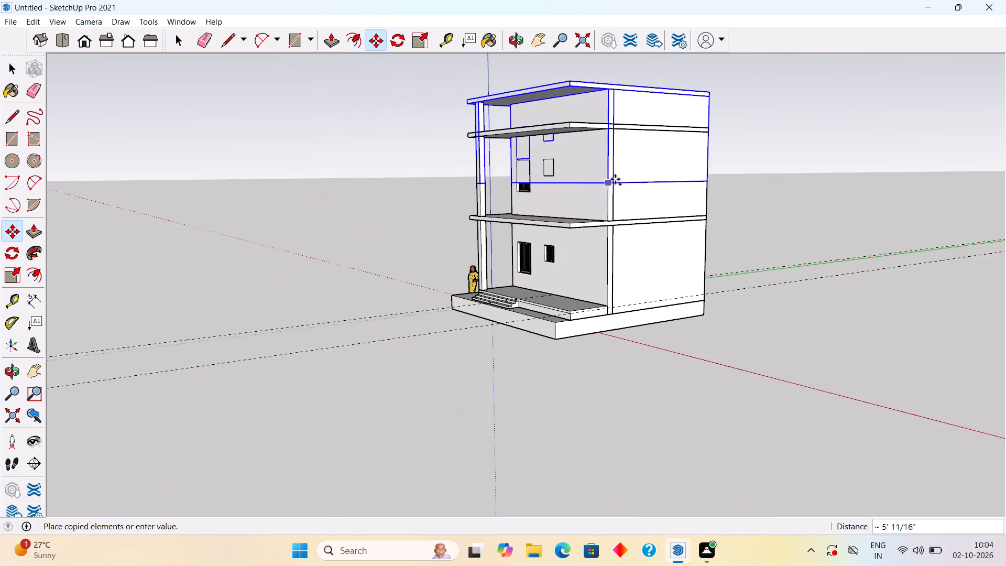
pyautogui.scroll(5, 609, 125)
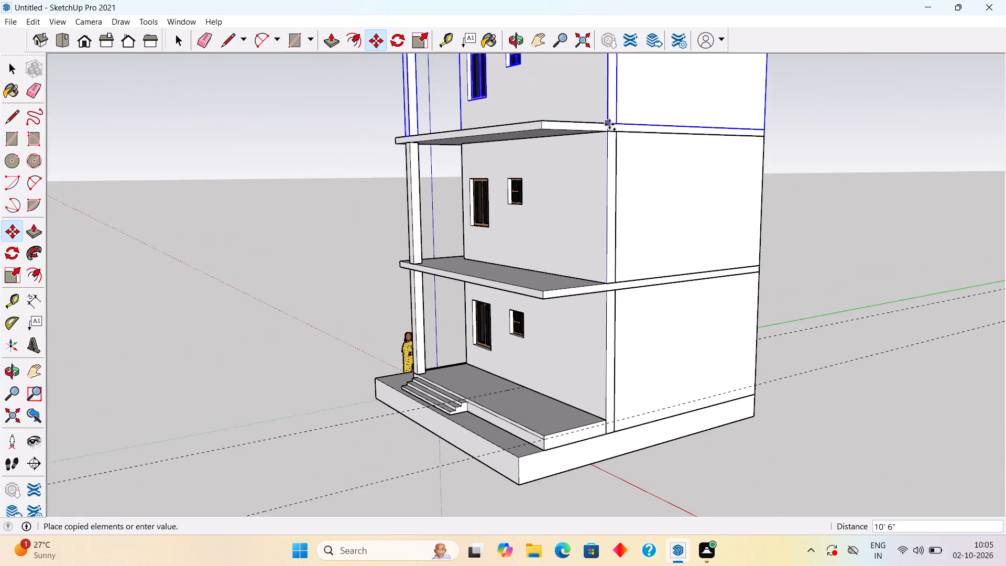
pyautogui.click(609, 121)
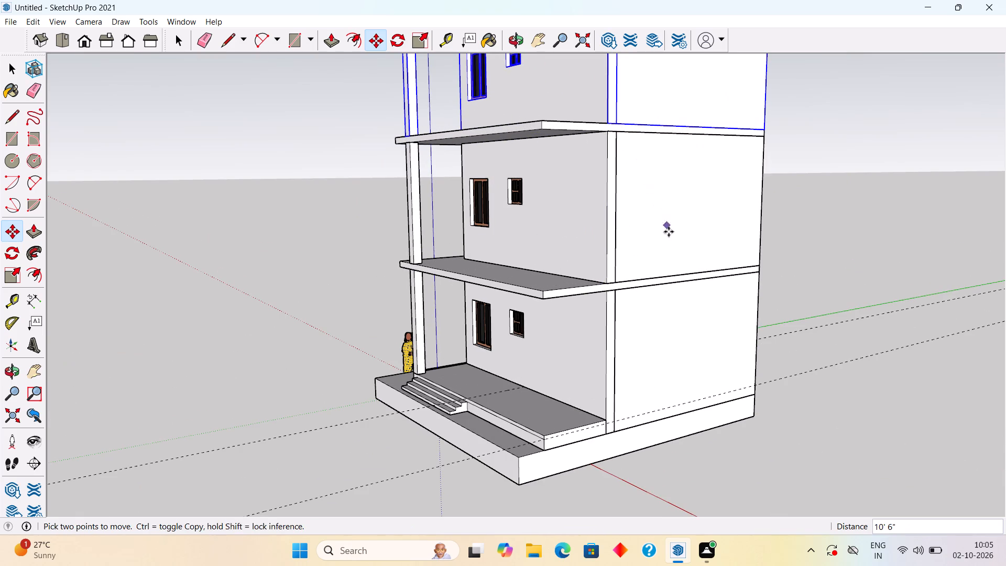
pyautogui.press('space')
# Examine the stacked three-storey building from the front and from below.
pyautogui.scroll(-6, 767, 249)
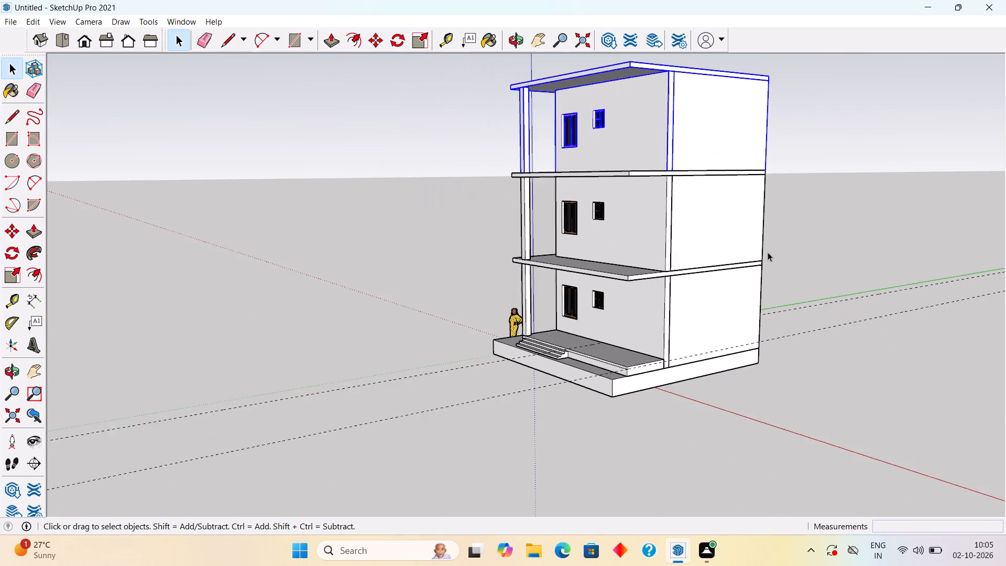
pyautogui.scroll(-4, 768, 252)
pyautogui.moveTo(648, 375); pyautogui.dragTo(836, 248, button='middle')
pyautogui.moveTo(490, 301); pyautogui.dragTo(505, 318, button='middle')
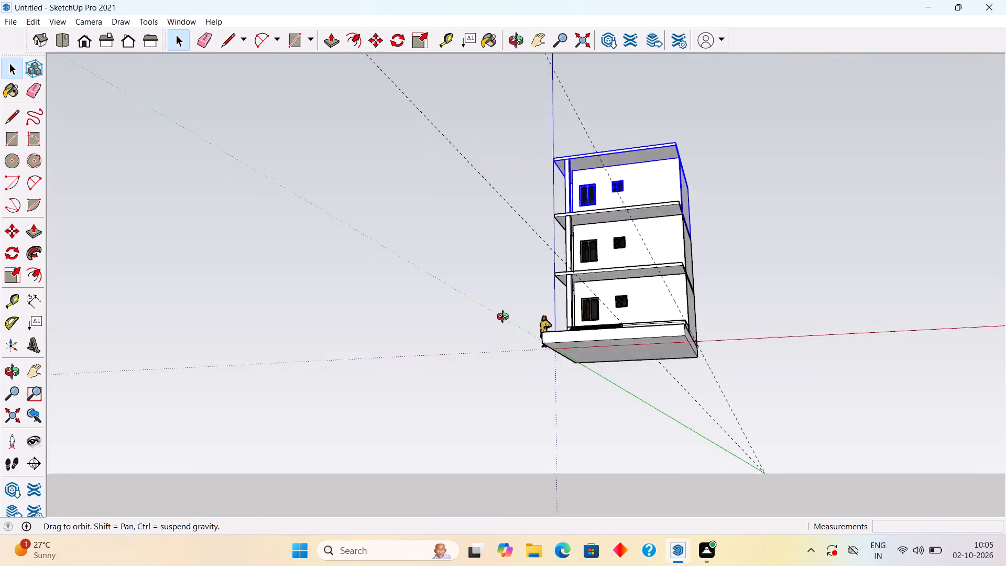
pyautogui.moveTo(505, 318); pyautogui.dragTo(562, 369, button='middle')
pyautogui.click(494, 304)
pyautogui.moveTo(607, 231); pyautogui.dragTo(615, 273, button='middle')
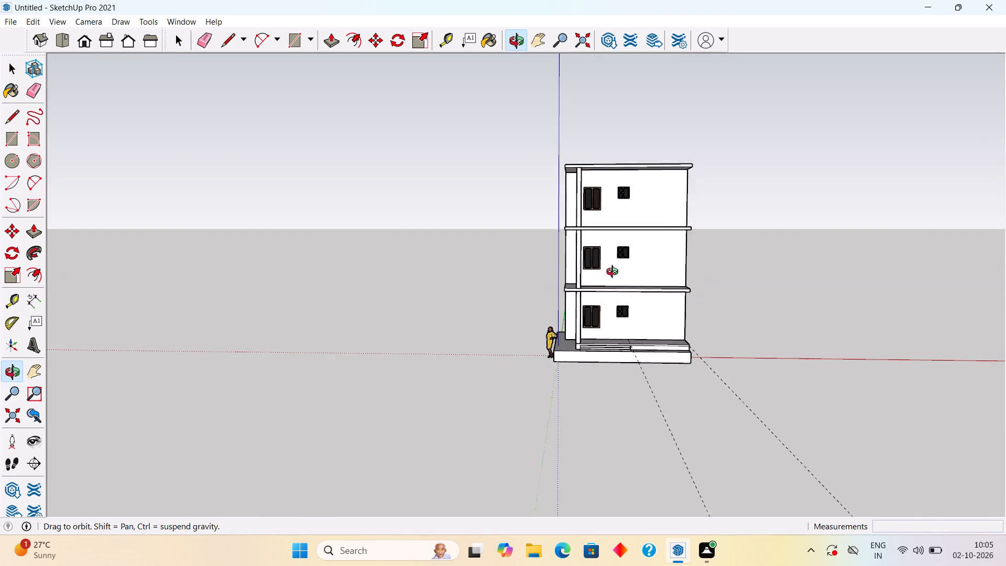
pyautogui.moveTo(615, 273); pyautogui.dragTo(615, 274, button='middle')
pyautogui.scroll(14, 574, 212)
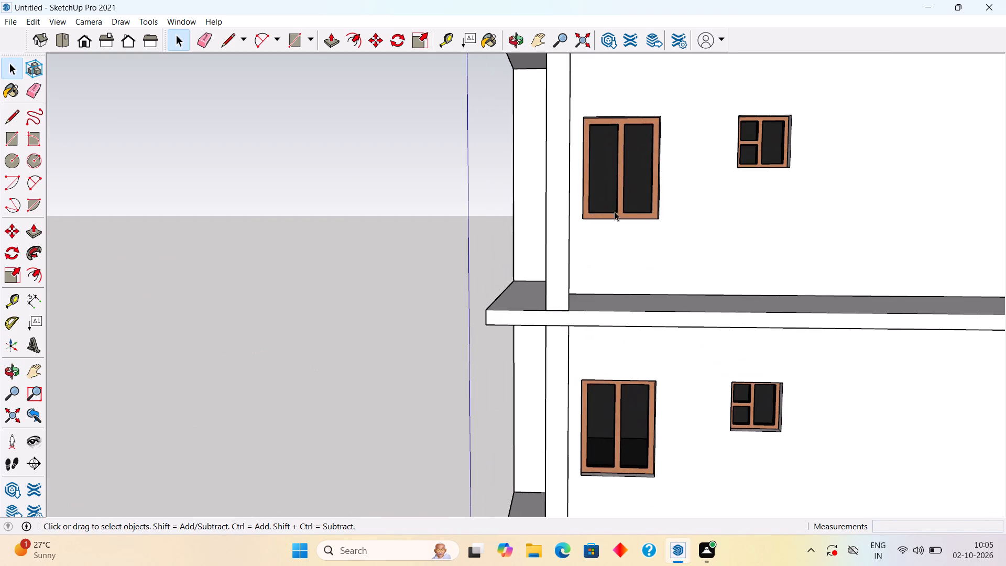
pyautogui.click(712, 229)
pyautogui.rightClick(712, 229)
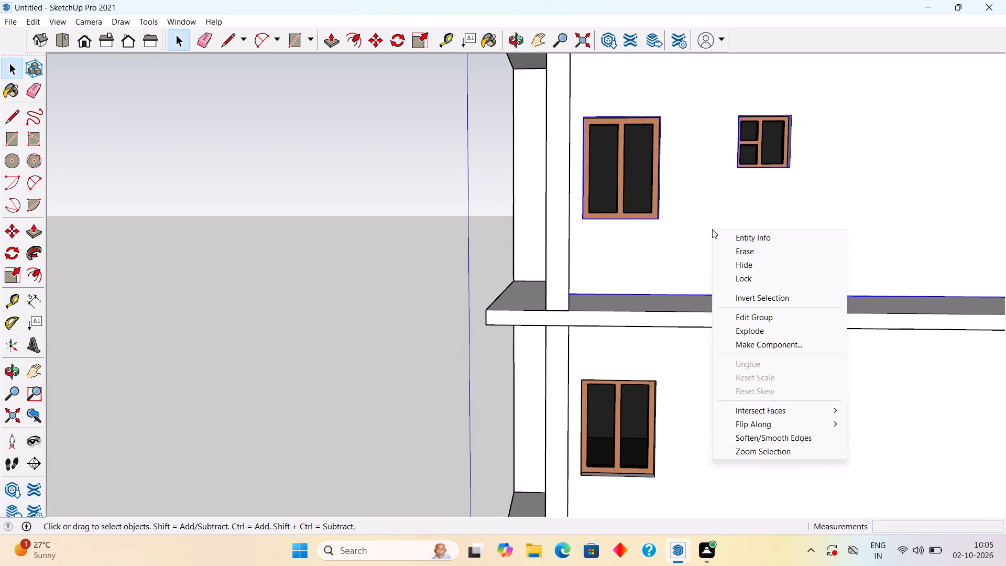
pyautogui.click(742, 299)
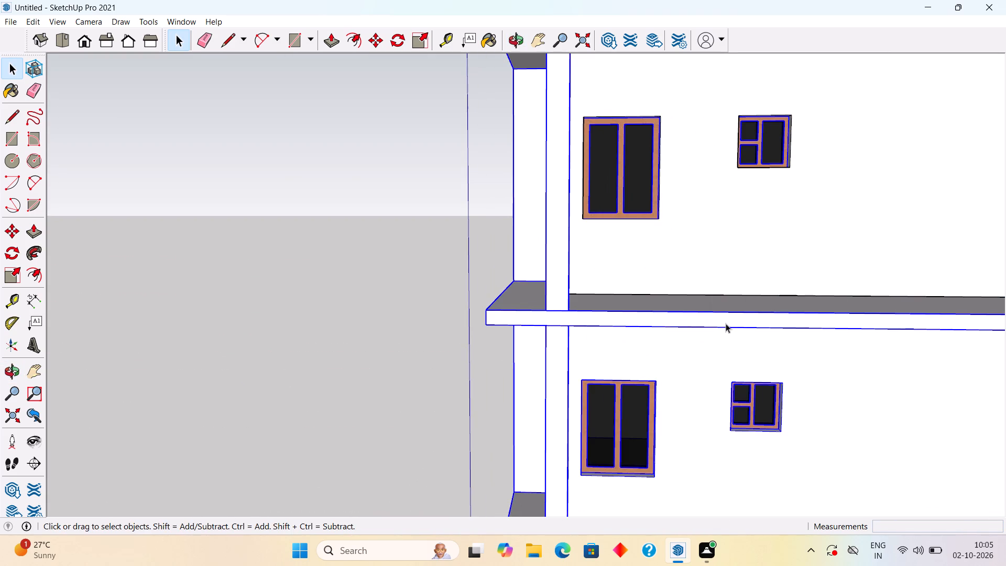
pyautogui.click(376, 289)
# Group the top storey's front wall together with its large and small windows.
pyautogui.scroll(-4, 376, 289)
pyautogui.click(605, 251)
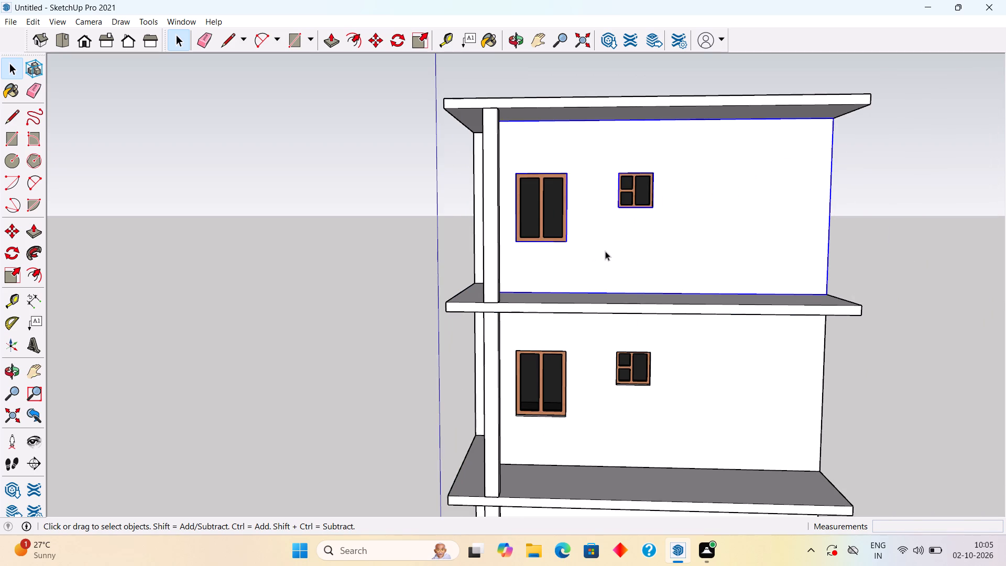
pyautogui.keyDown('ctrl'); pyautogui.click(547, 208); pyautogui.keyUp('ctrl')
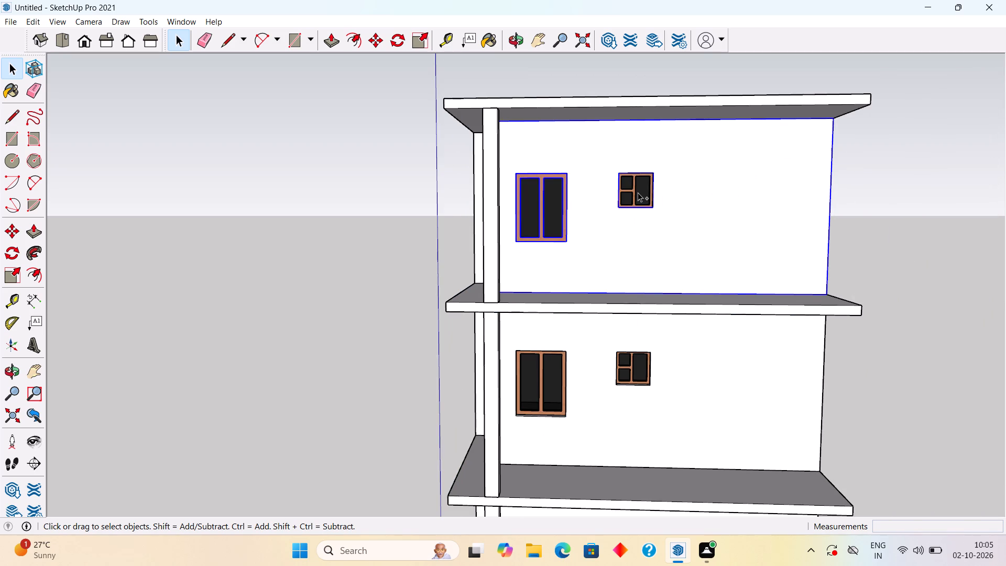
pyautogui.keyDown('ctrl'); pyautogui.click(638, 192); pyautogui.keyUp('ctrl')
pyautogui.rightClick(620, 251)
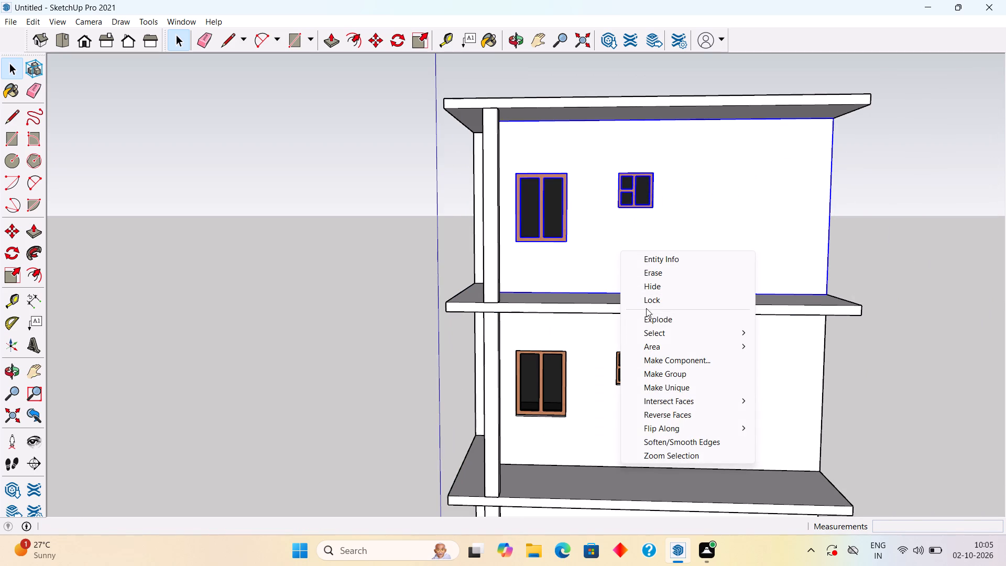
pyautogui.rightClick(576, 200)
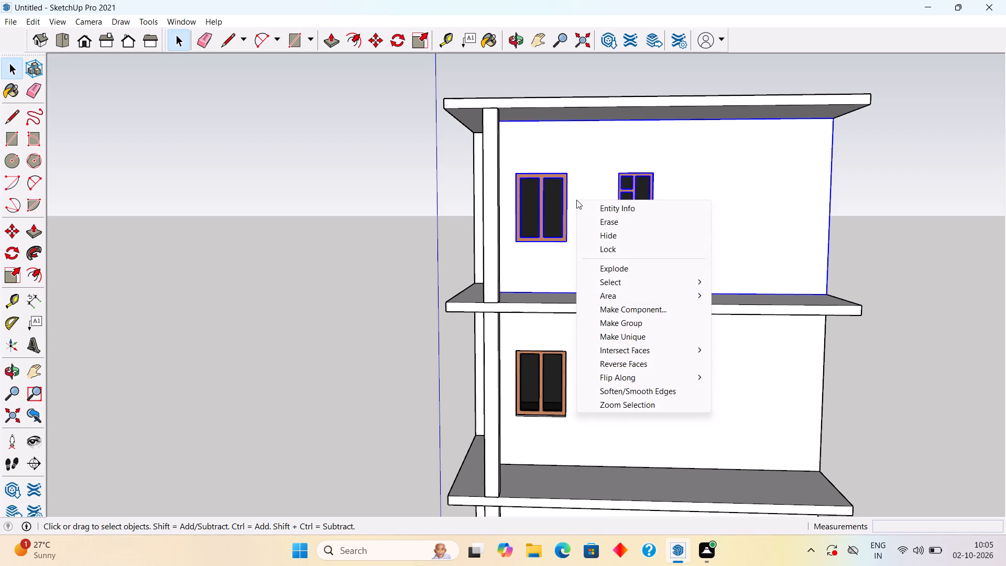
pyautogui.click(623, 323)
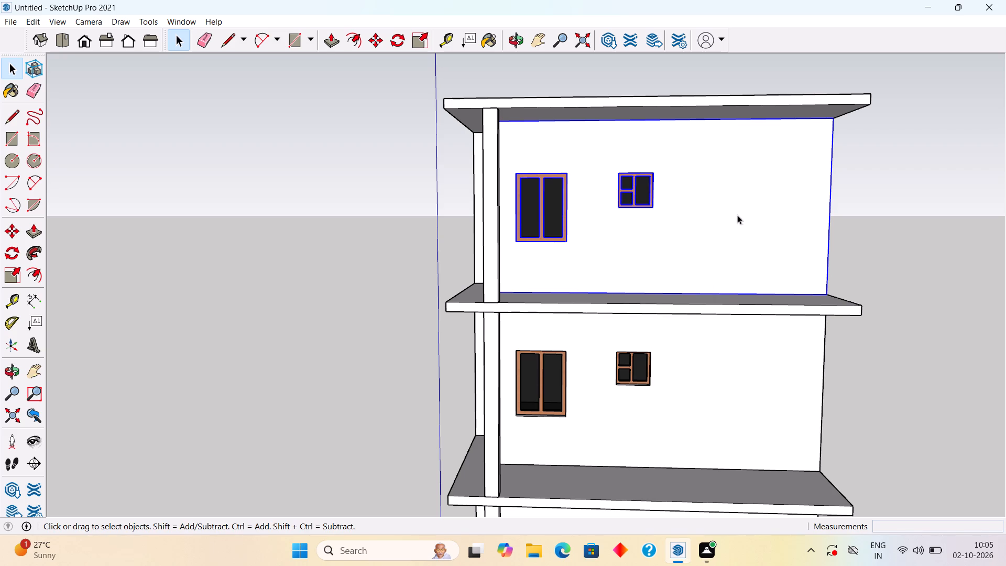
# Hide everything in the model except the top storey's grouped front wall with its two windows.
pyautogui.click(905, 180)
pyautogui.click(751, 208)
pyautogui.rightClick(690, 252)
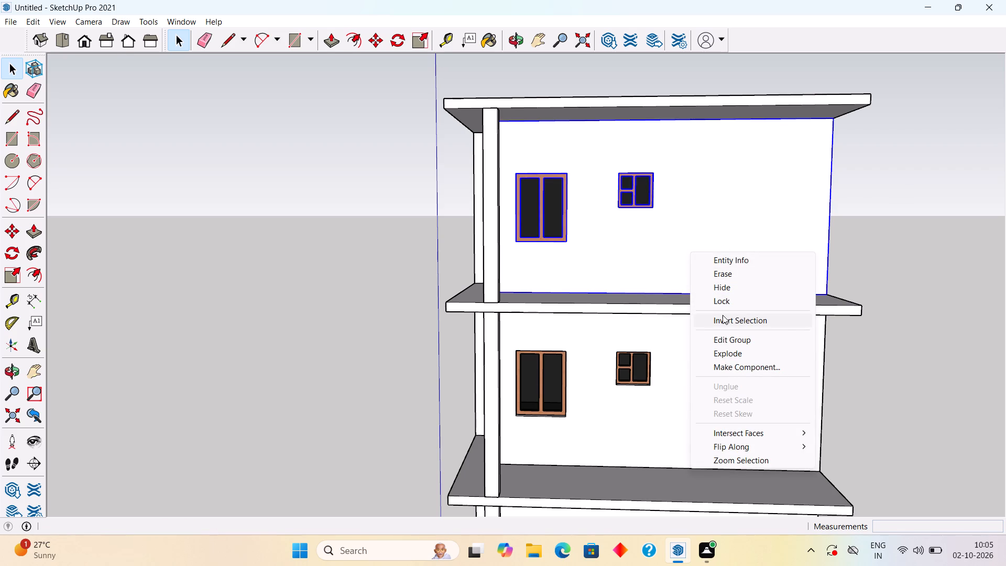
pyautogui.click(724, 317)
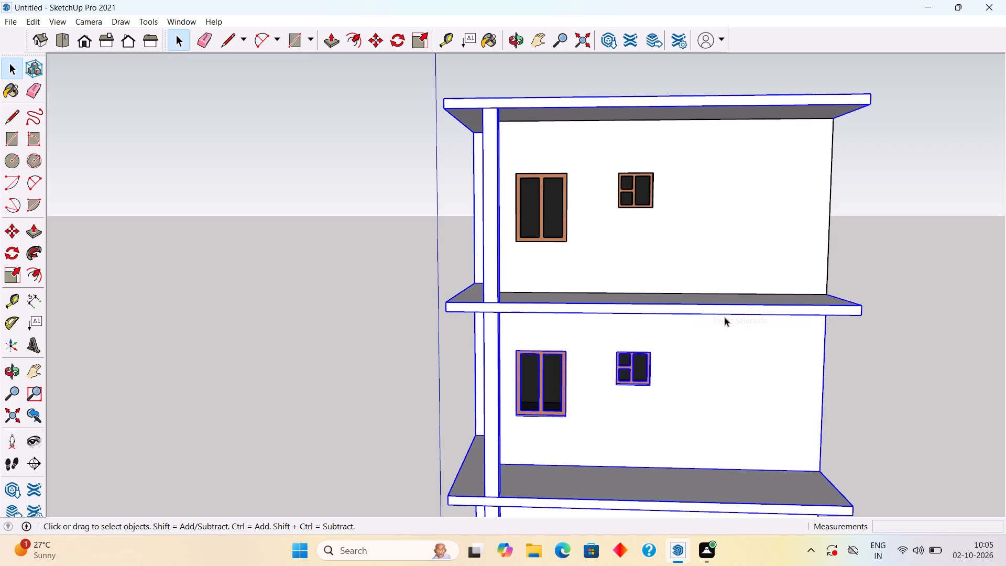
pyautogui.rightClick(725, 317)
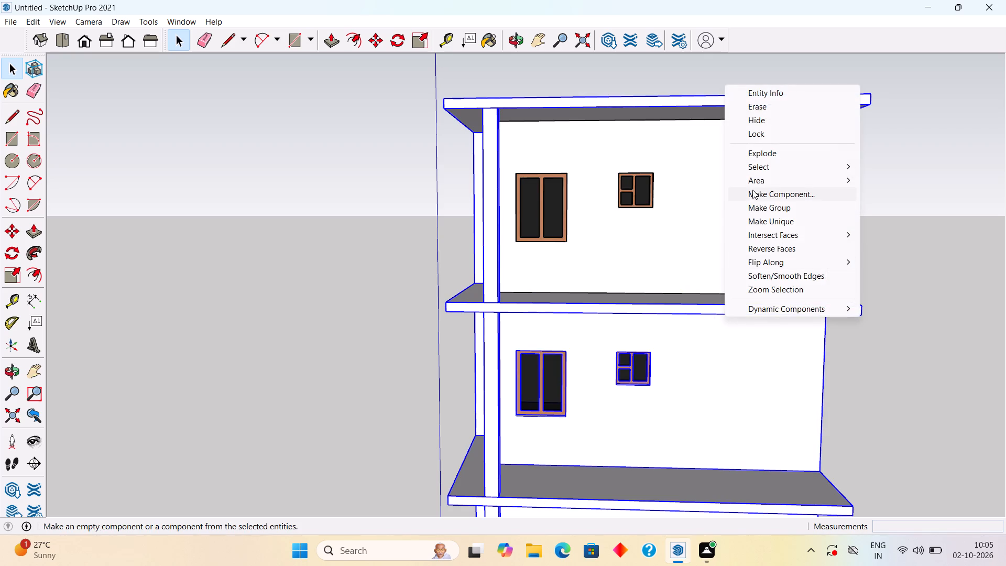
pyautogui.click(757, 117)
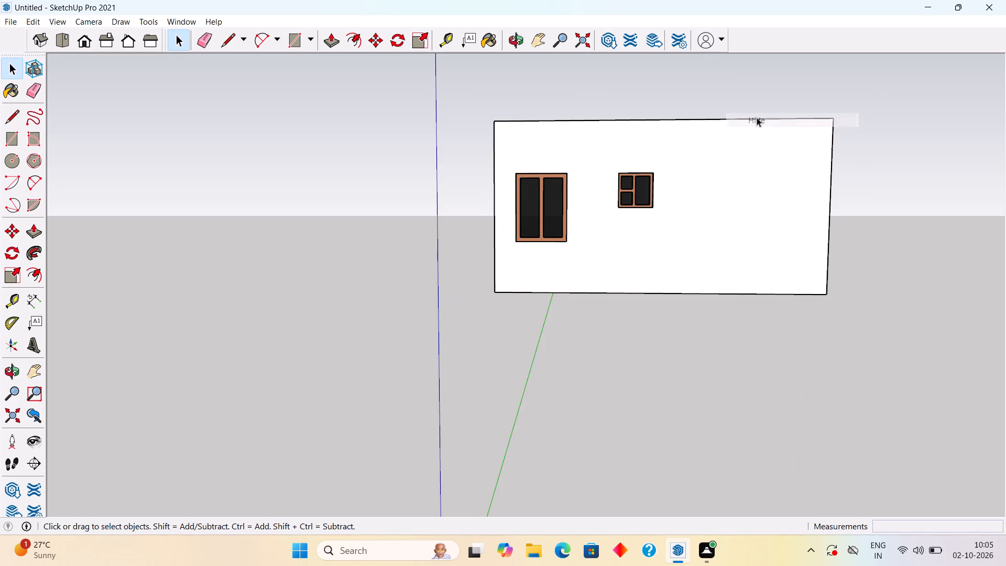
# Open the front wall group and delete the large window from its opening.
pyautogui.scroll(4, 576, 189)
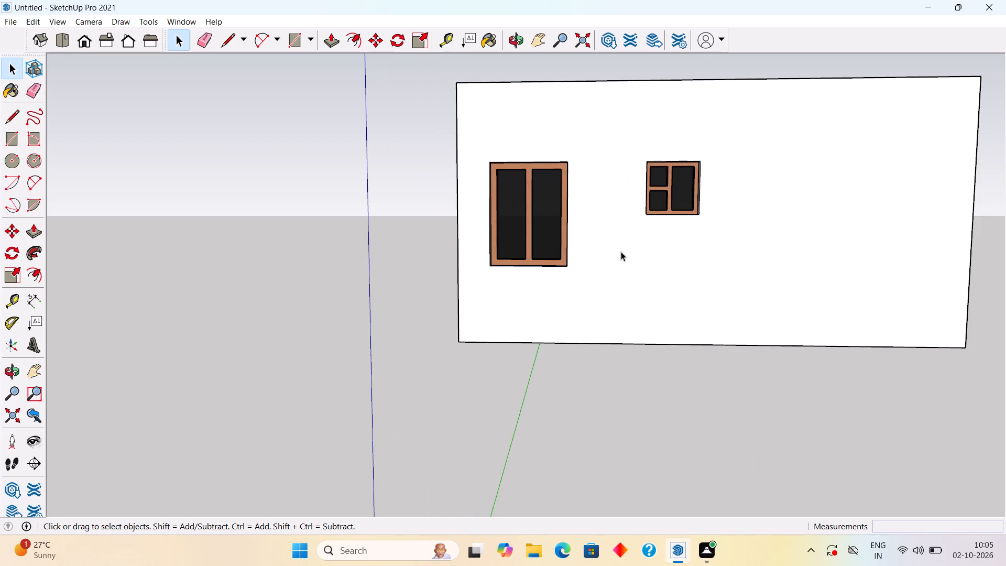
pyautogui.tripleClick(621, 252)
pyautogui.tripleClick(540, 224)
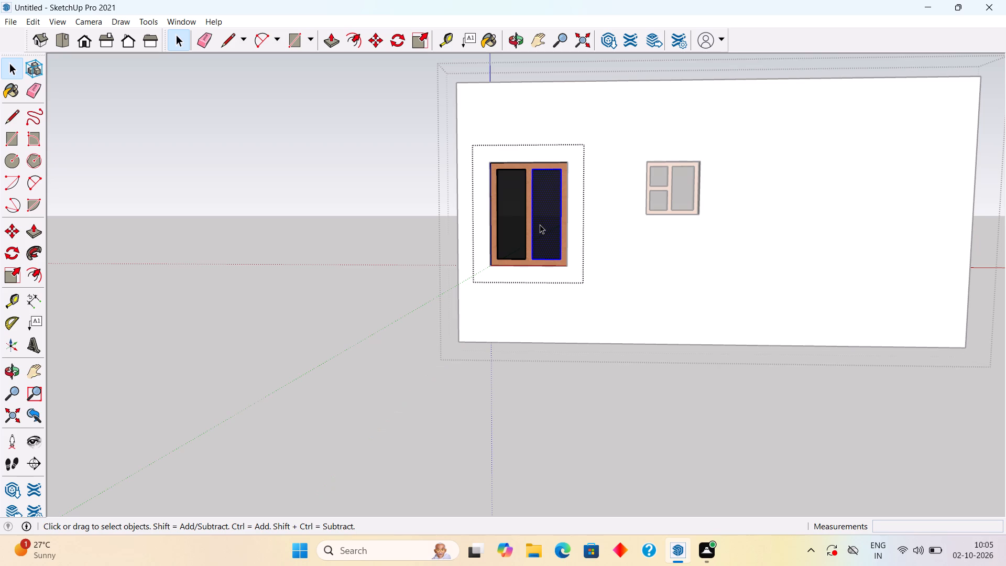
pyautogui.doubleClick(540, 224)
pyautogui.click(404, 216)
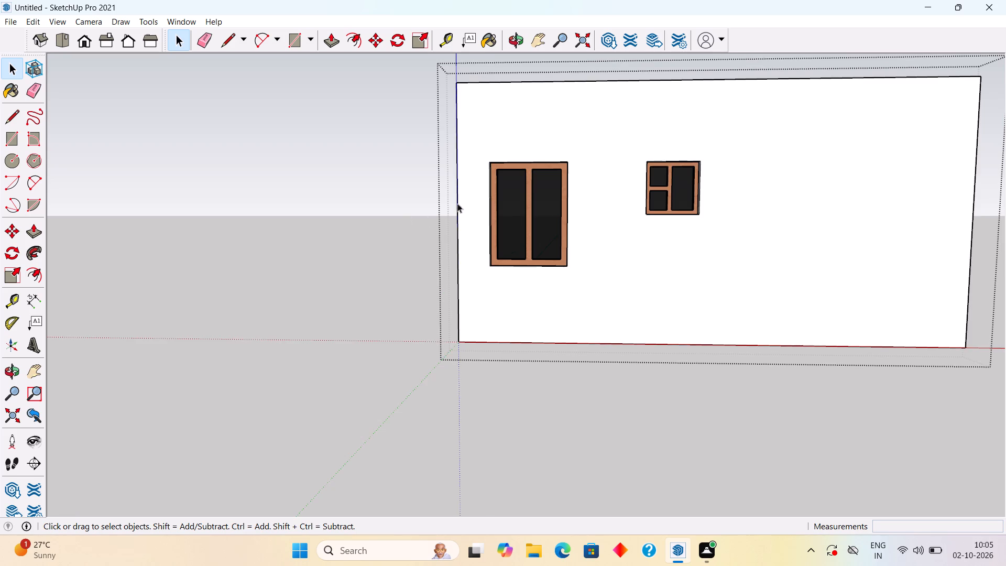
pyautogui.click(504, 198)
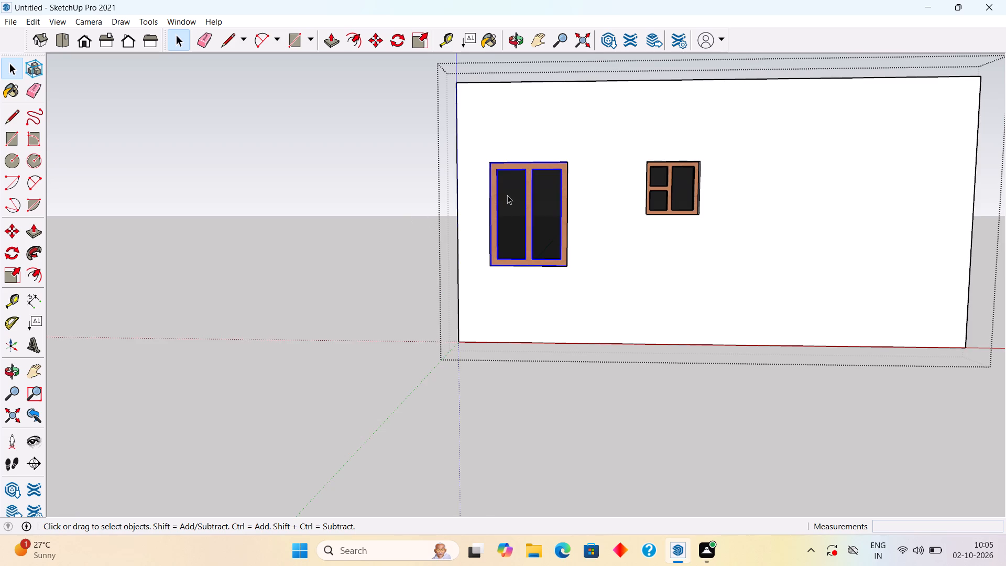
pyautogui.press('Delete')
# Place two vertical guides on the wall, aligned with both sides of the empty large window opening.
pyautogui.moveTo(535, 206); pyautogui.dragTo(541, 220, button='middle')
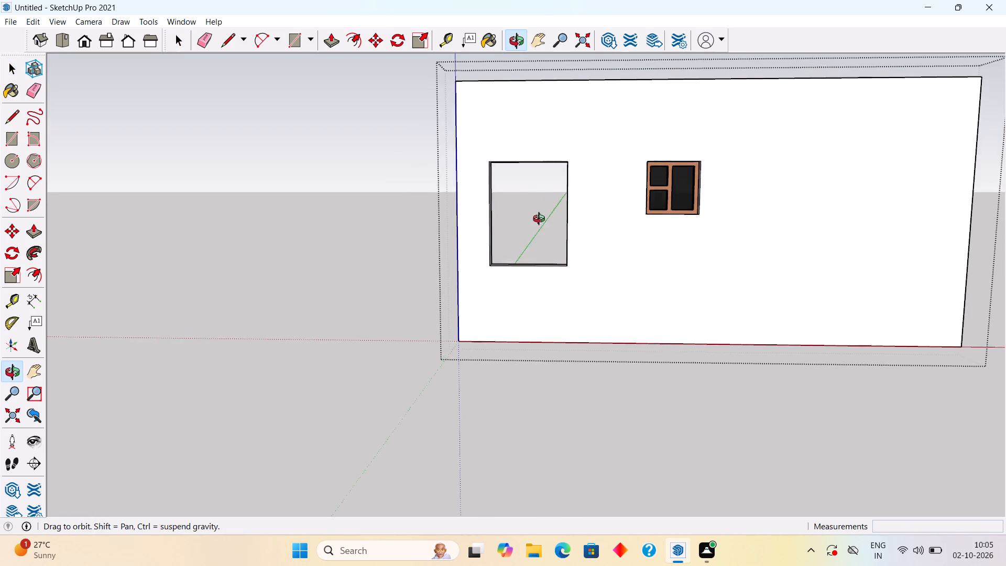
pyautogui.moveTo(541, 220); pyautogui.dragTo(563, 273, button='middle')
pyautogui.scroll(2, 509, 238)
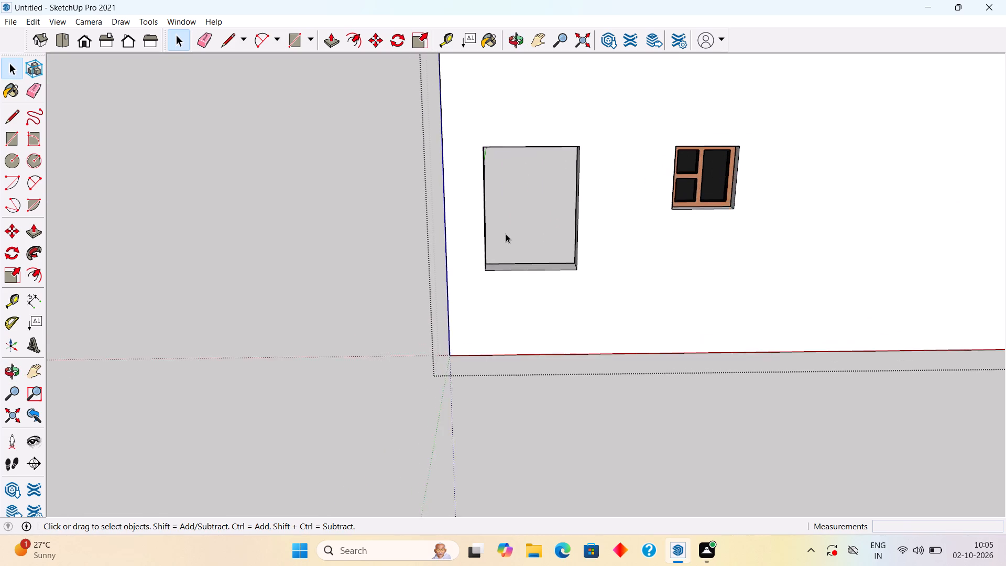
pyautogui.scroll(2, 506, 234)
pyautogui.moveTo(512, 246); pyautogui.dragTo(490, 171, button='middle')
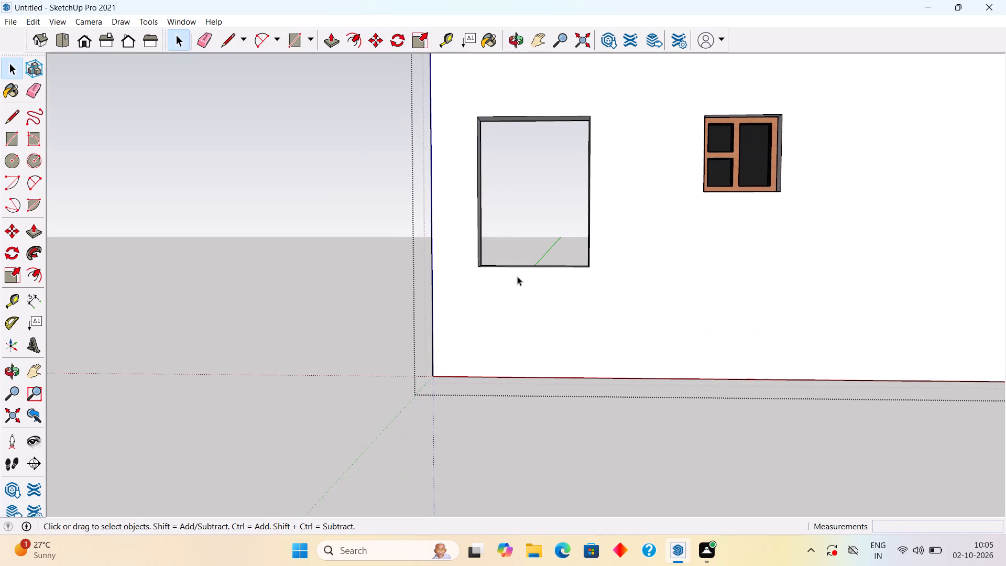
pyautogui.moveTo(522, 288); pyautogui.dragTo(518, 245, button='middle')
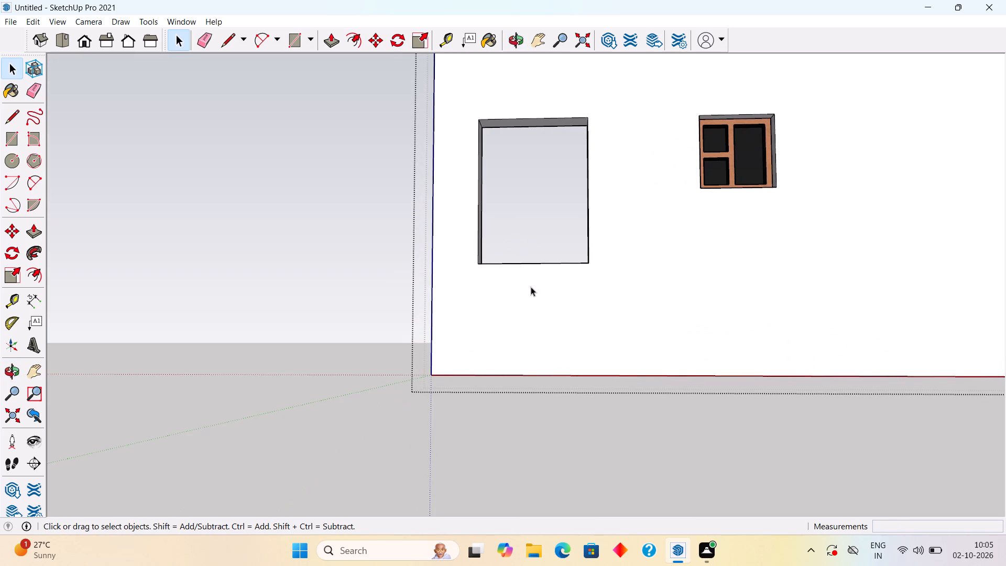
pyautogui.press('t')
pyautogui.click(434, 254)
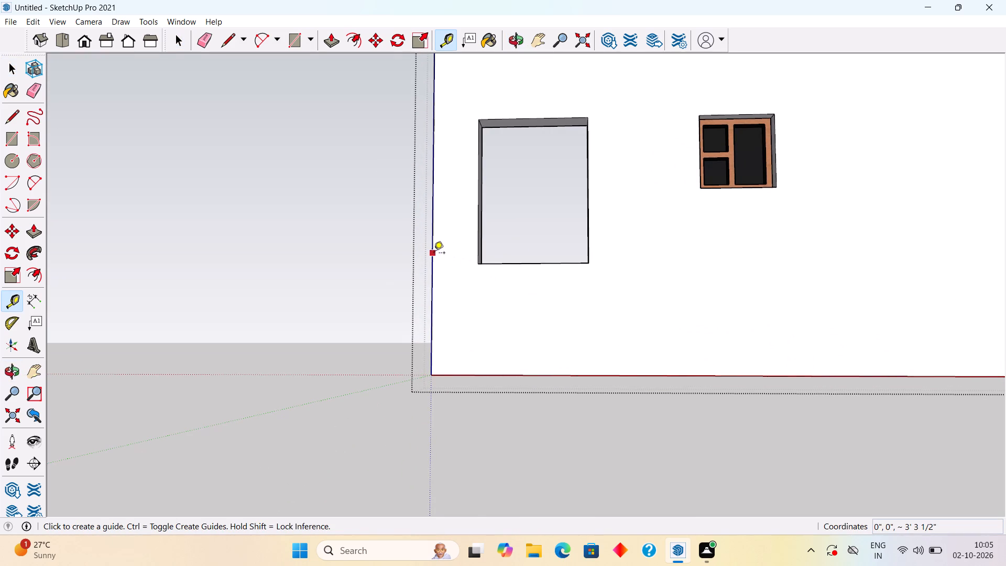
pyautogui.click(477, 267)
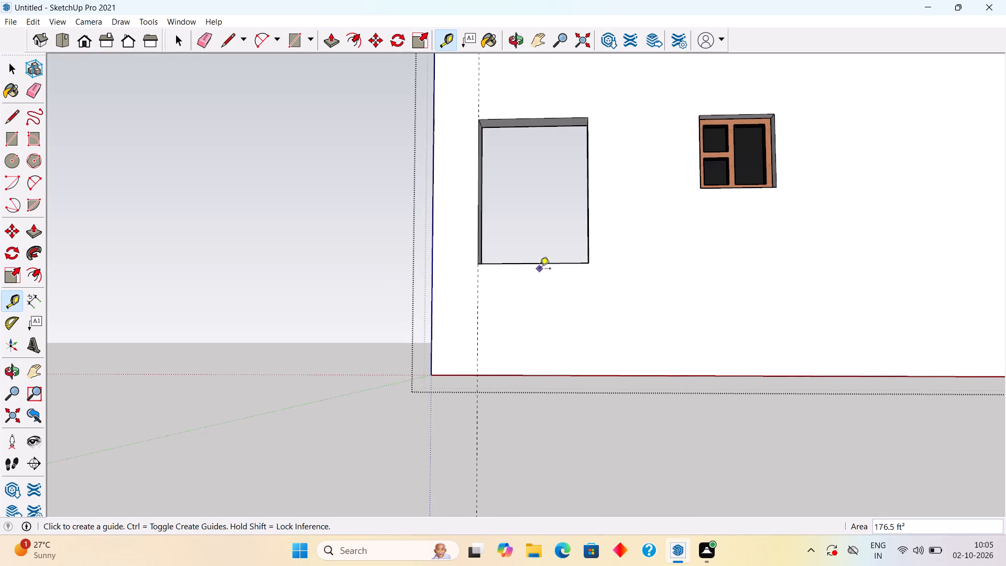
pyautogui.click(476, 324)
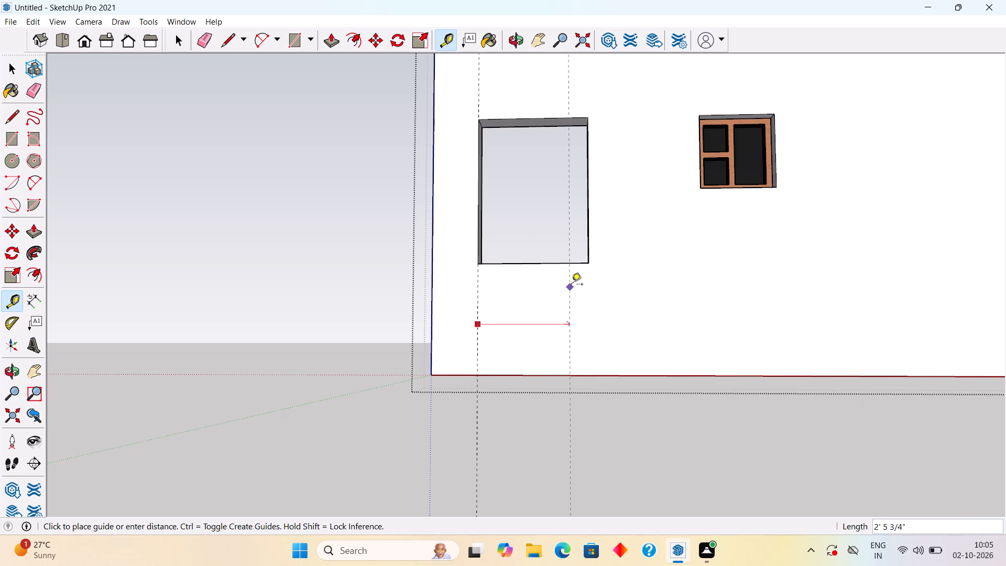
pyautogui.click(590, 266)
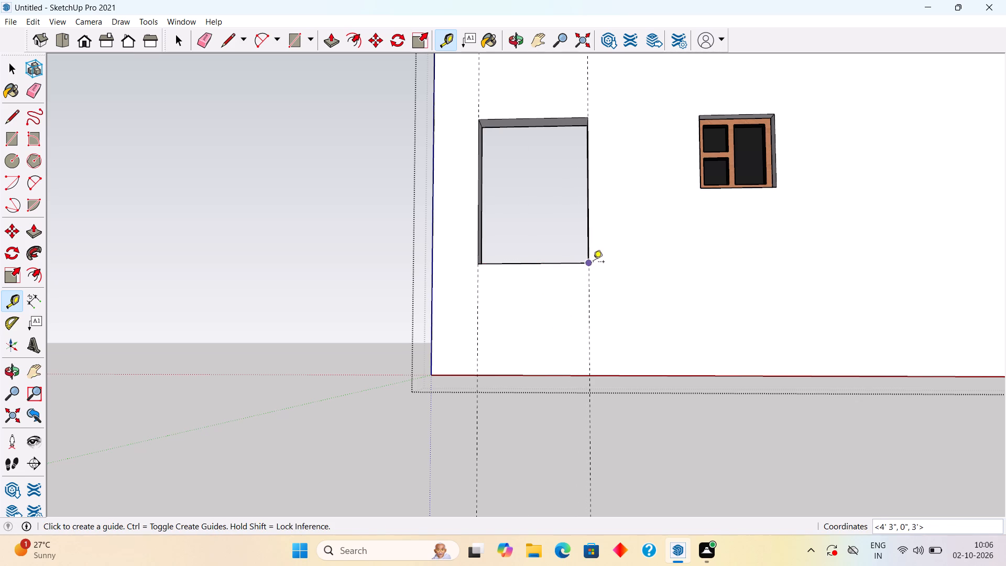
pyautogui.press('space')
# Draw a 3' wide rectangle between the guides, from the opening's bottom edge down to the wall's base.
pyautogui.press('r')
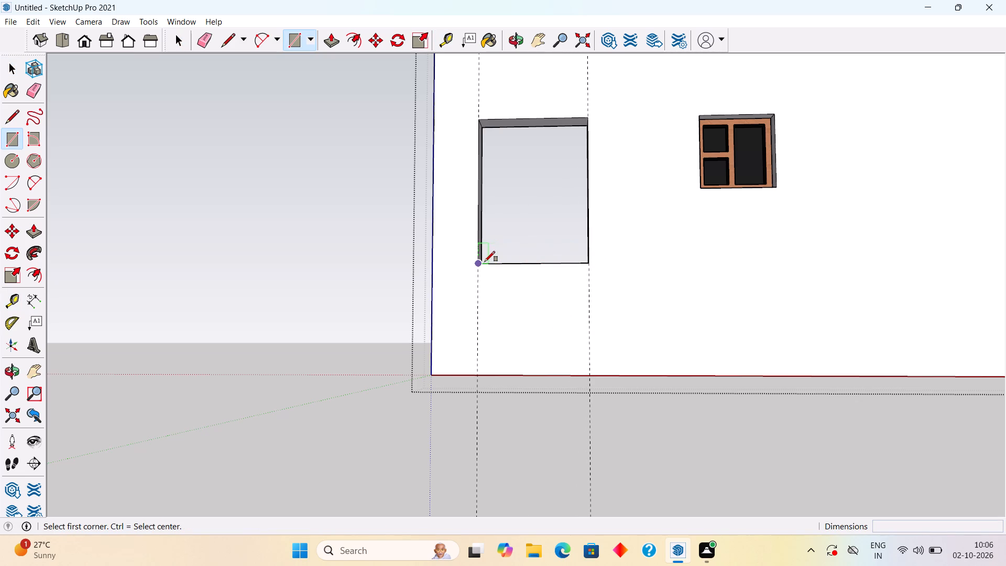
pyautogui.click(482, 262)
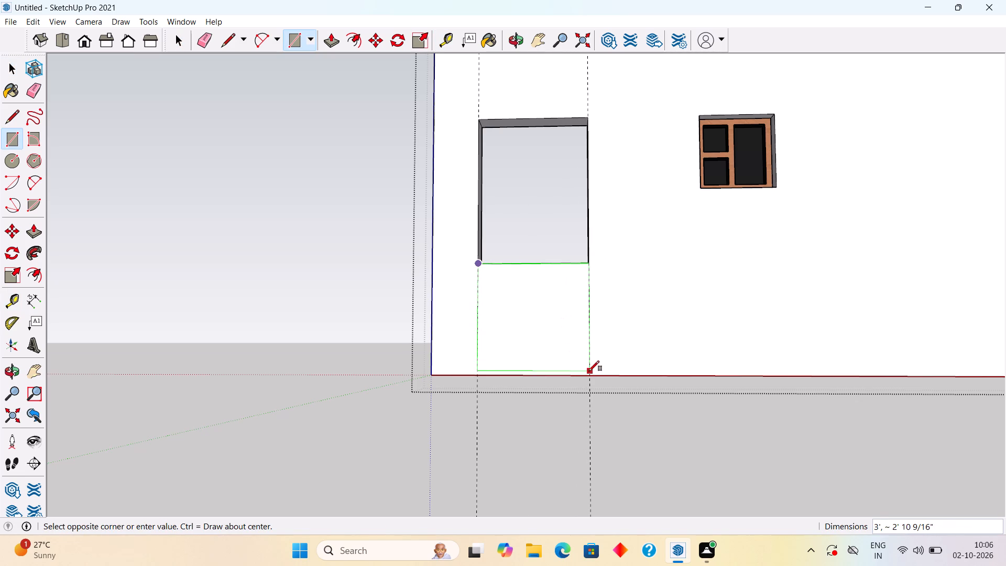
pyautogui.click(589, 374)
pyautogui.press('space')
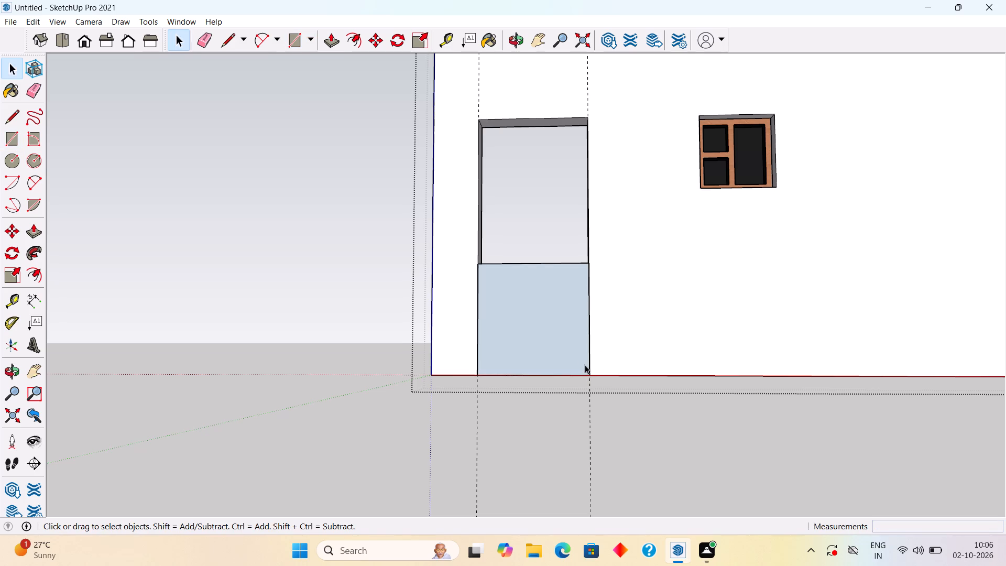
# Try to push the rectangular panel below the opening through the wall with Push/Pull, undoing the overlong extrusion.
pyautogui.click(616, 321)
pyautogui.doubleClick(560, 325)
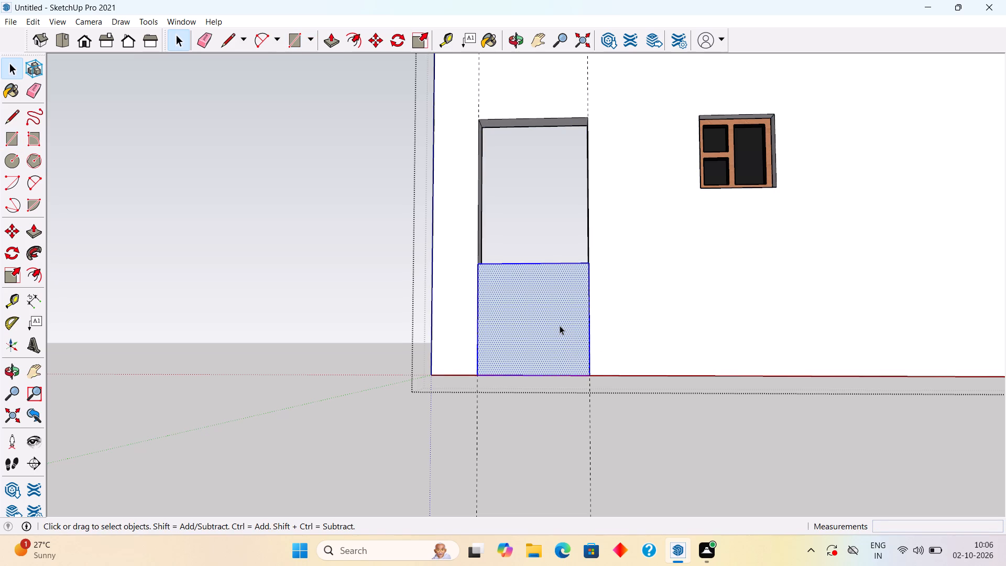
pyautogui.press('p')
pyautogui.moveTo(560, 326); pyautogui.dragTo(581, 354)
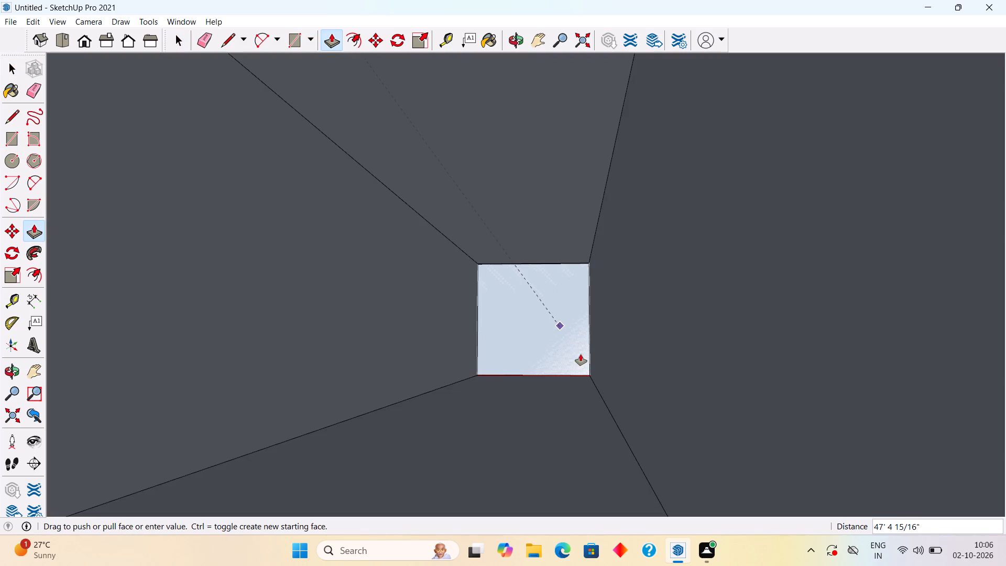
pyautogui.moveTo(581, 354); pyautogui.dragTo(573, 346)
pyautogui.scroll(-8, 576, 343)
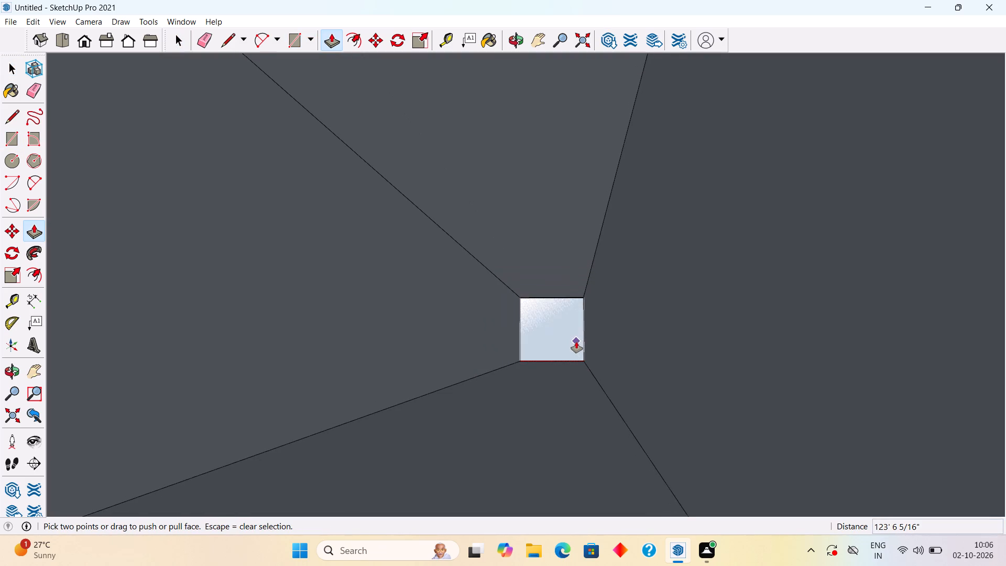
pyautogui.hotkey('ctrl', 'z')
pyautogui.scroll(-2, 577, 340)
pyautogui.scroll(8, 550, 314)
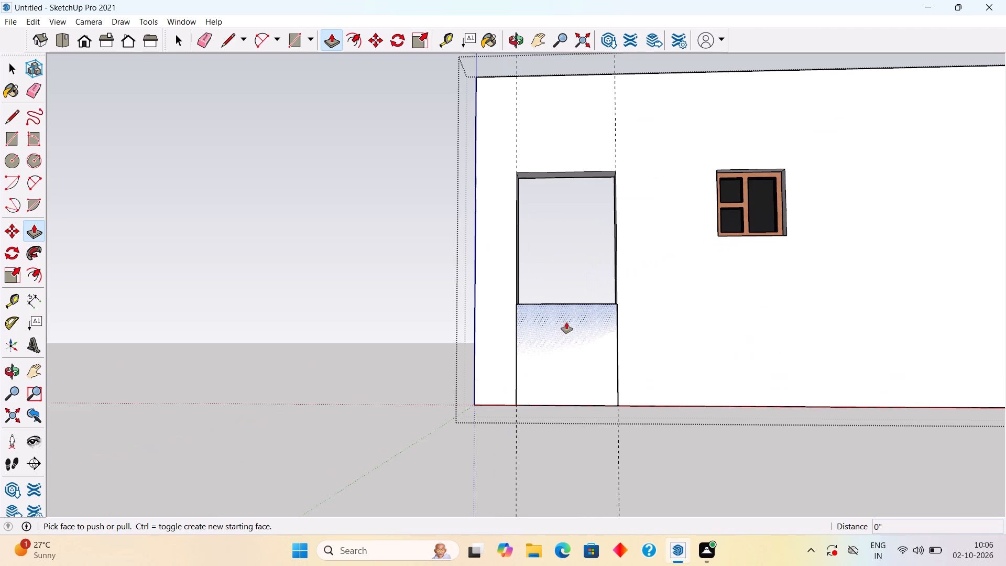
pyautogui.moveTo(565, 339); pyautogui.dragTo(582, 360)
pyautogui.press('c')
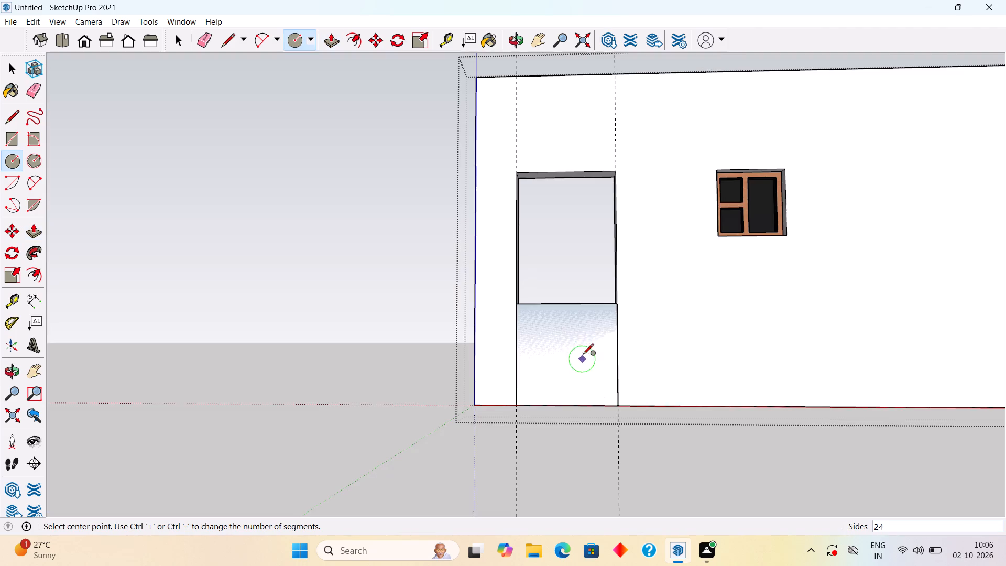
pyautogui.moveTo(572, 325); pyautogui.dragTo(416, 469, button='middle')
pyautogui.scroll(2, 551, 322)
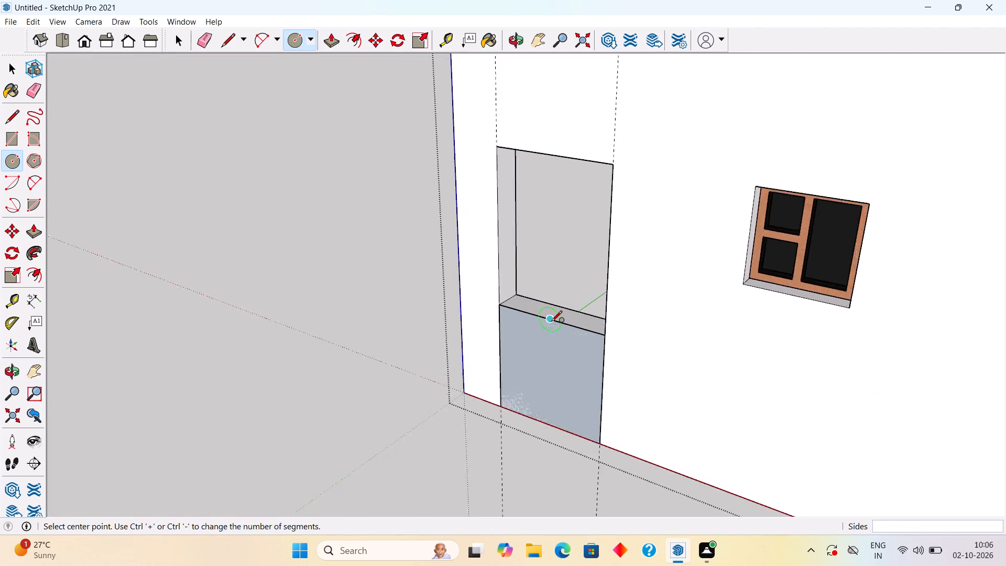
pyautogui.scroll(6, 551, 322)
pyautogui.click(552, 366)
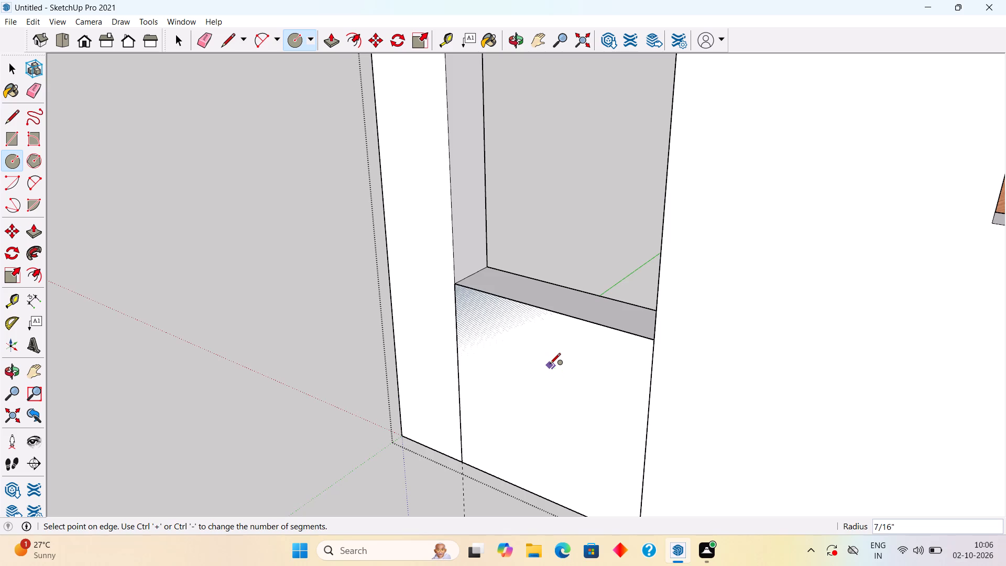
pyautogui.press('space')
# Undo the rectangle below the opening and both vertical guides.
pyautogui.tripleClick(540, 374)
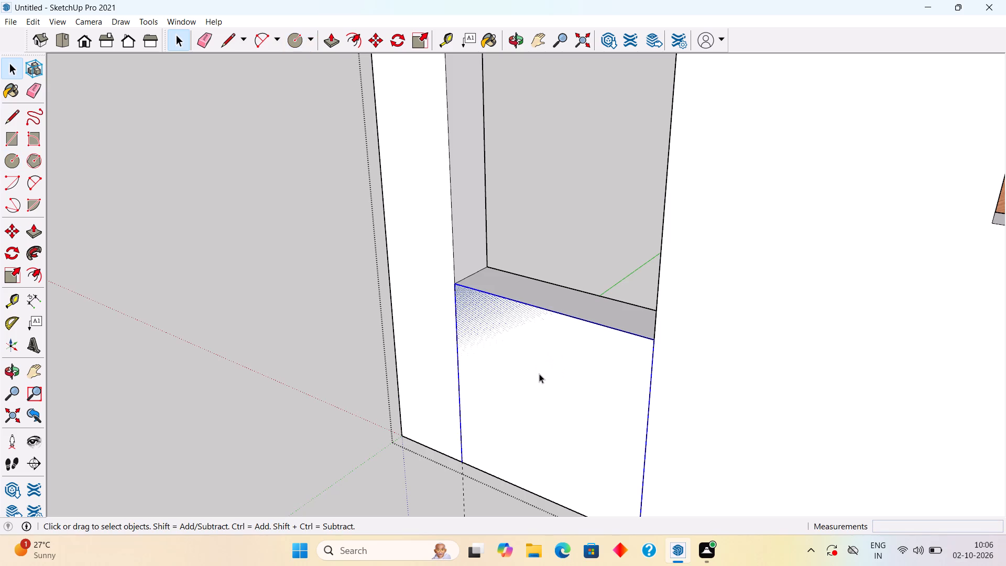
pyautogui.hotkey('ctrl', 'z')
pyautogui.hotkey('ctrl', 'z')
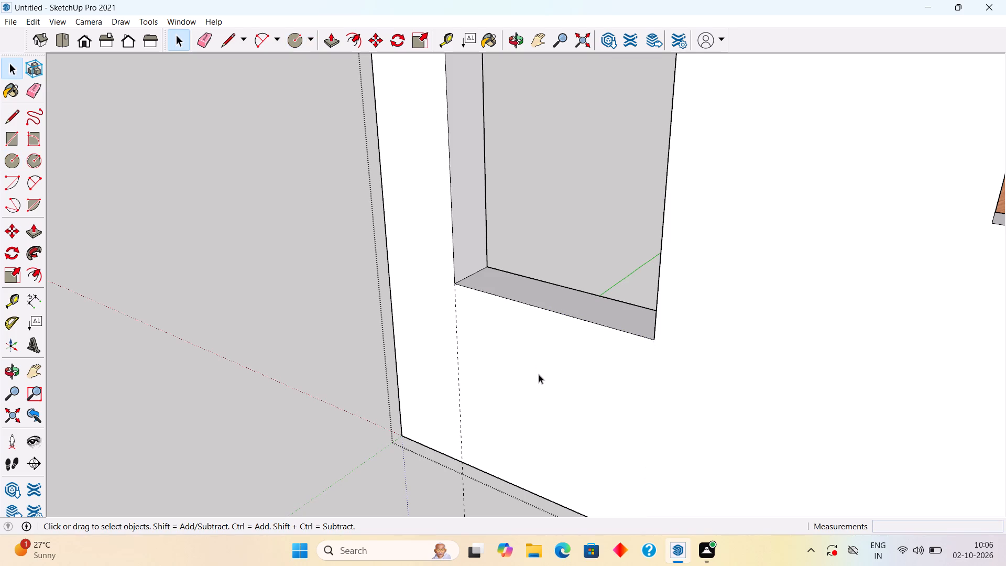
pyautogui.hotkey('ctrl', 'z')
# Place a vertical guide 1' 3" from the wall's side edge and another 3' further, matching the large opening's sides.
pyautogui.scroll(-4, 540, 374)
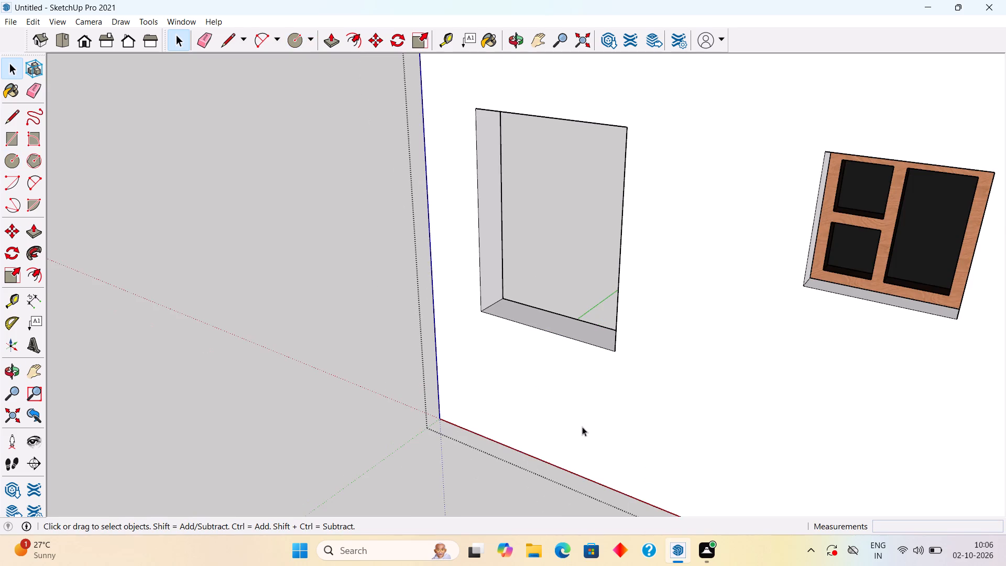
pyautogui.moveTo(587, 427); pyautogui.dragTo(816, 353, button='middle')
pyautogui.scroll(-3, 816, 353)
pyautogui.moveTo(697, 258); pyautogui.dragTo(641, 308, button='middle')
pyautogui.click(622, 314)
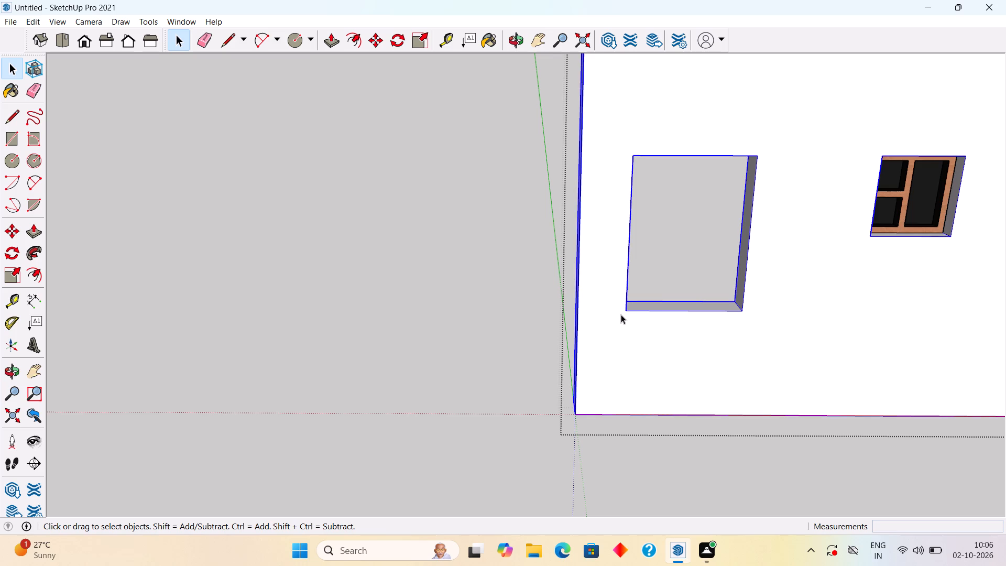
pyautogui.tripleClick(621, 315)
pyautogui.moveTo(659, 342); pyautogui.dragTo(646, 272, button='middle')
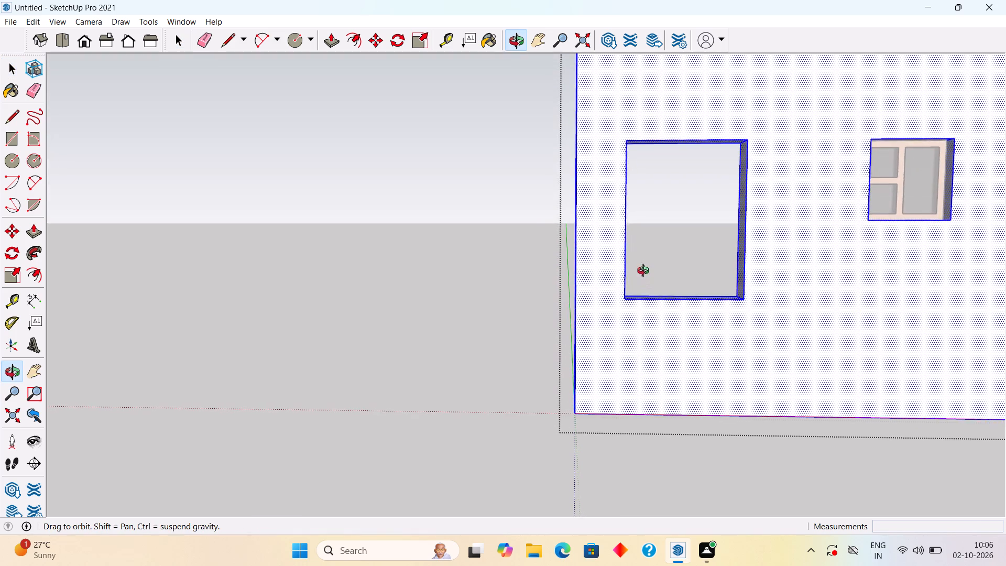
pyautogui.moveTo(646, 272); pyautogui.dragTo(645, 266, button='middle')
pyautogui.moveTo(640, 317); pyautogui.dragTo(642, 287, button='middle')
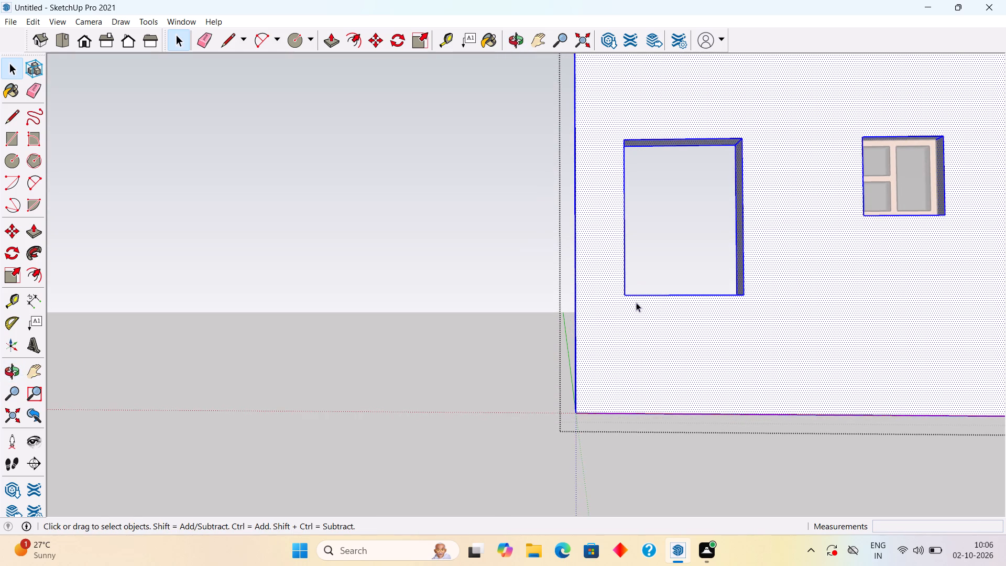
pyautogui.press('r')
pyautogui.press('space')
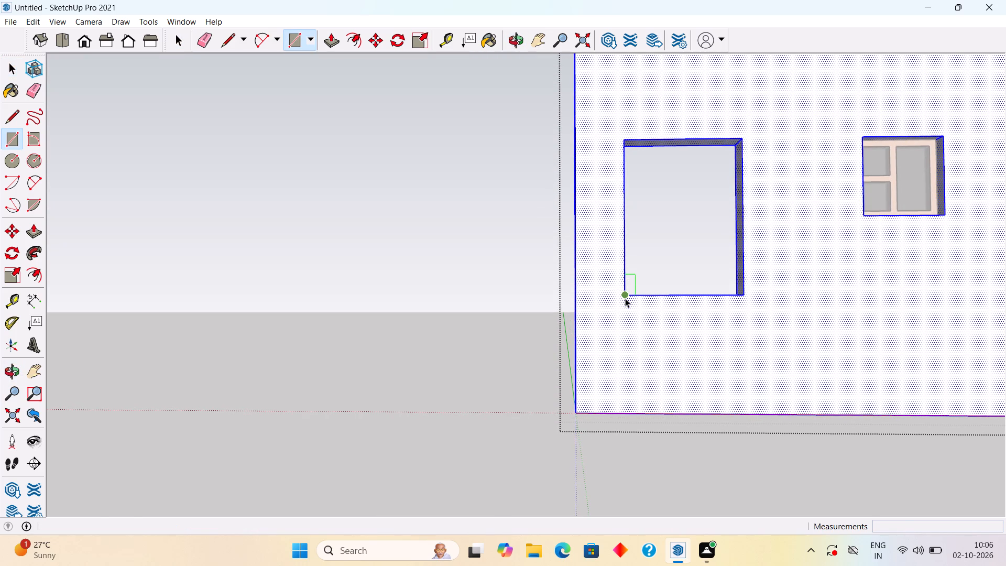
pyautogui.press('t')
pyautogui.click(578, 323)
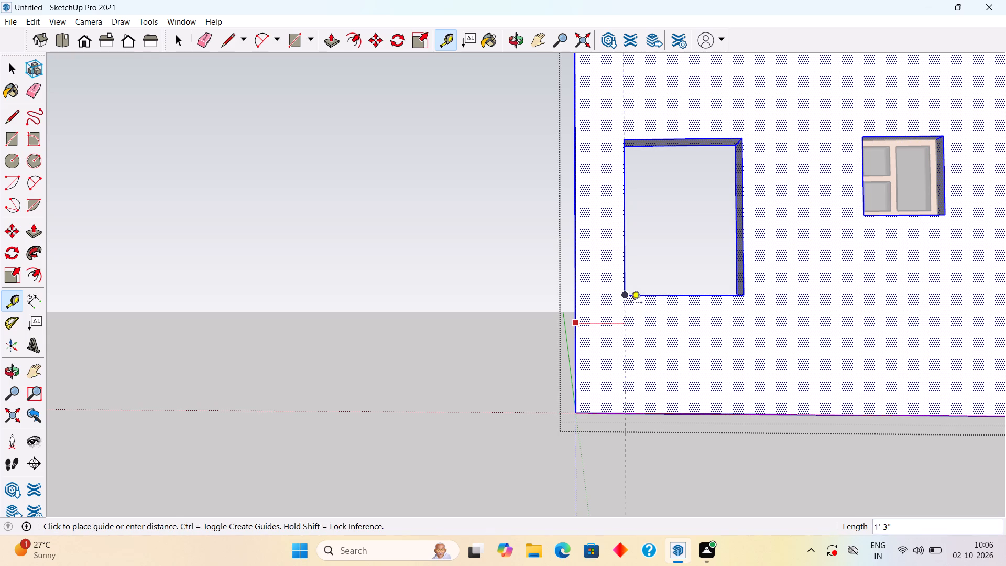
pyautogui.click(631, 303)
pyautogui.click(627, 341)
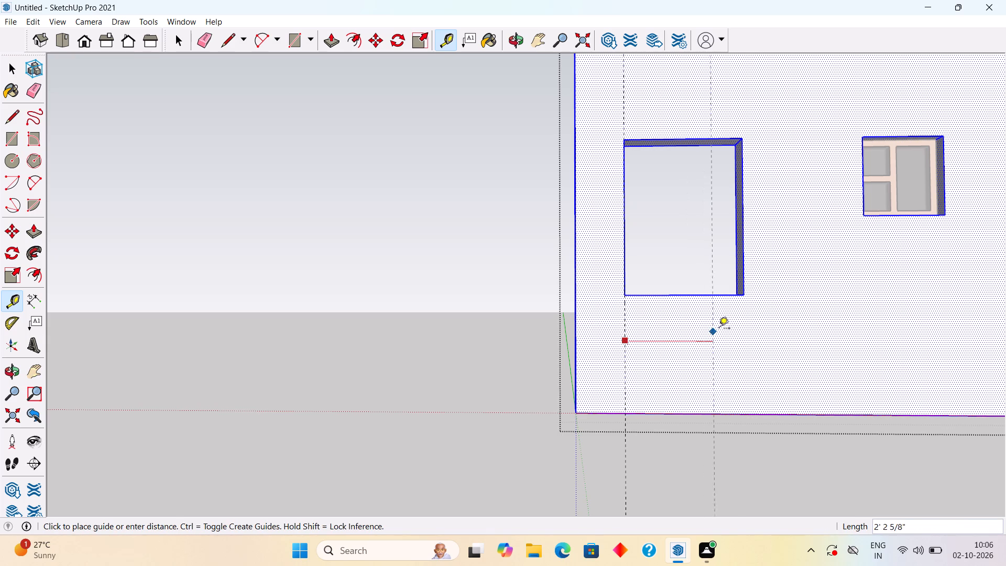
pyautogui.click(743, 282)
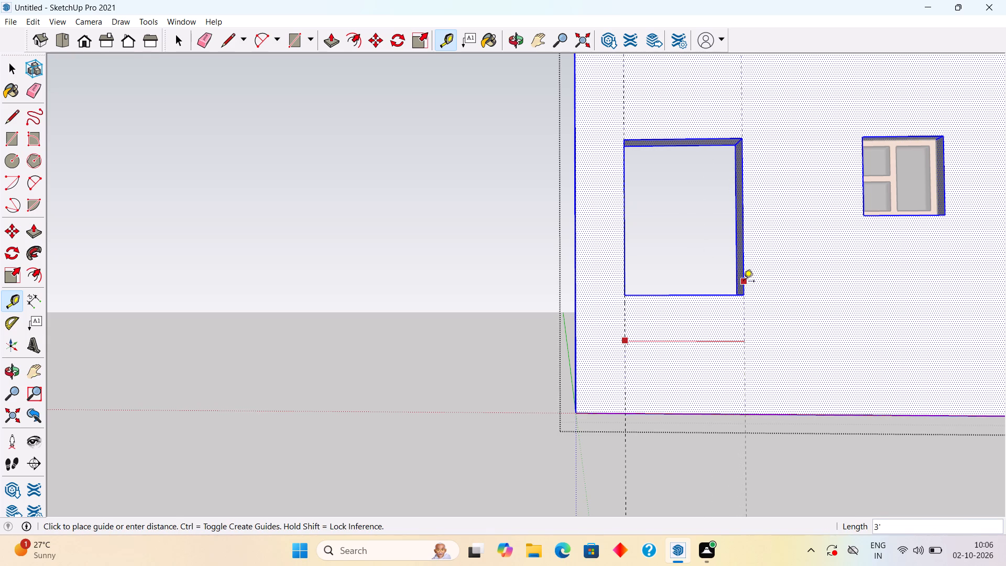
pyautogui.press('space')
# Draw a 3' by 3' rectangle between the guides, from the opening's bottom corner down to the wall's base.
pyautogui.press('r')
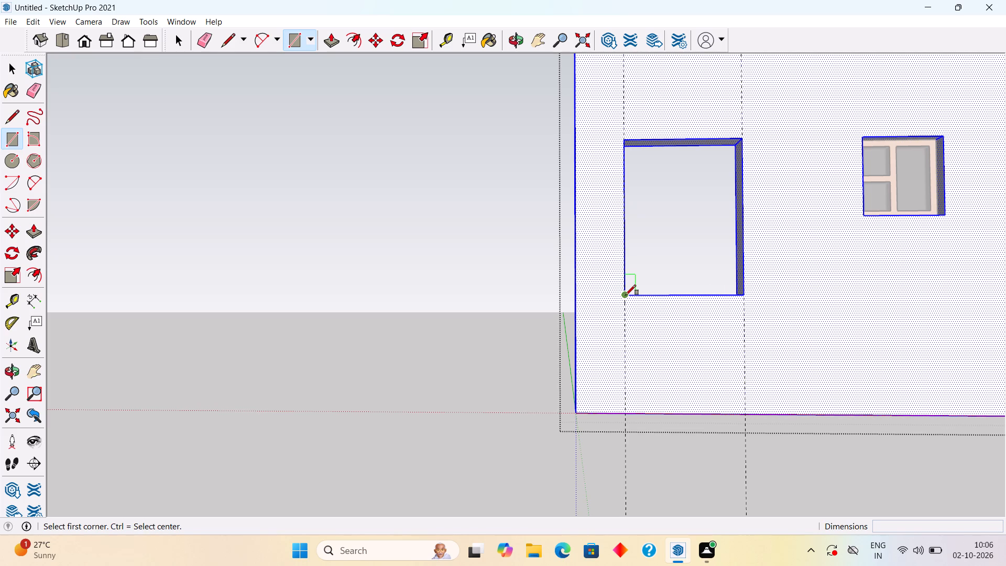
pyautogui.click(626, 295)
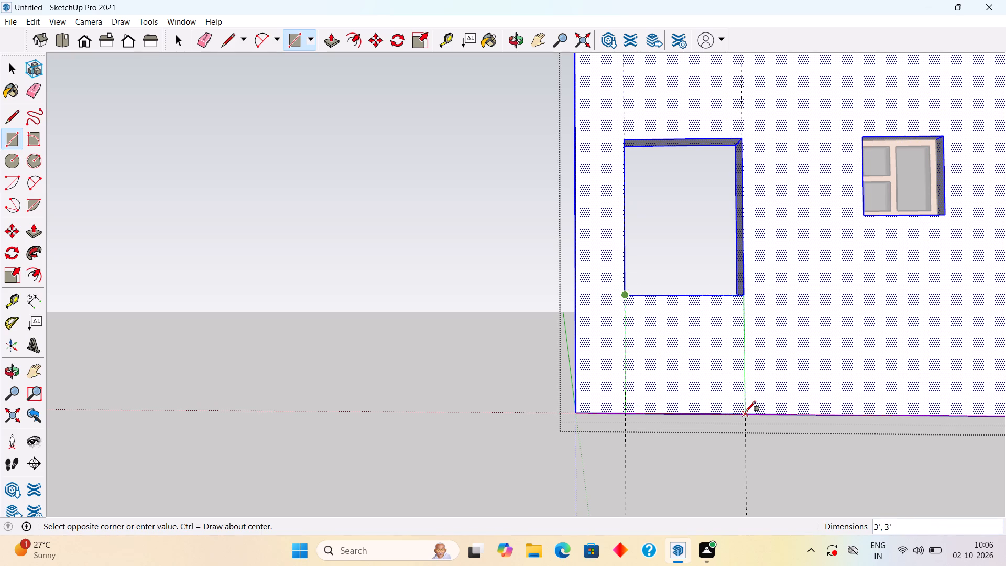
pyautogui.click(746, 413)
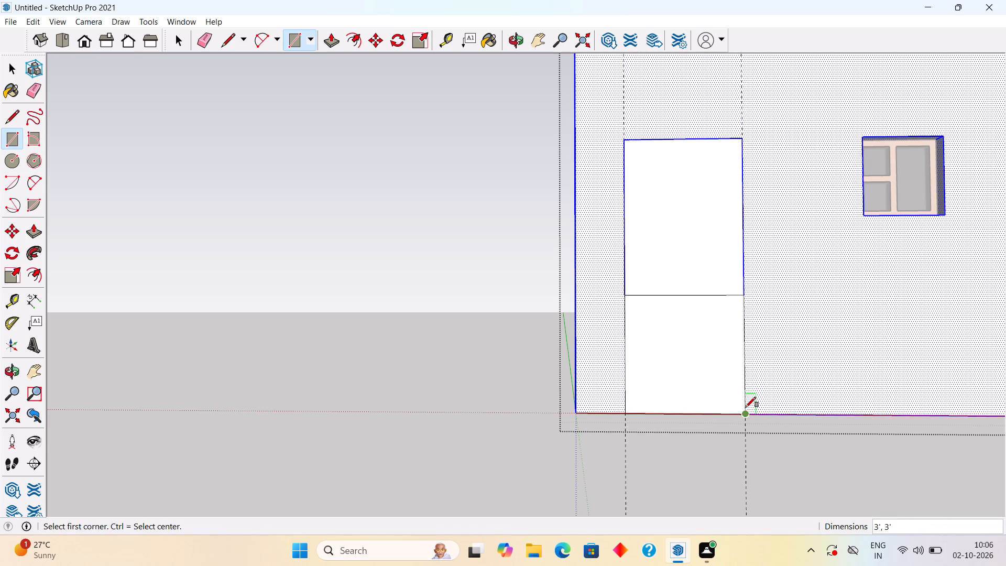
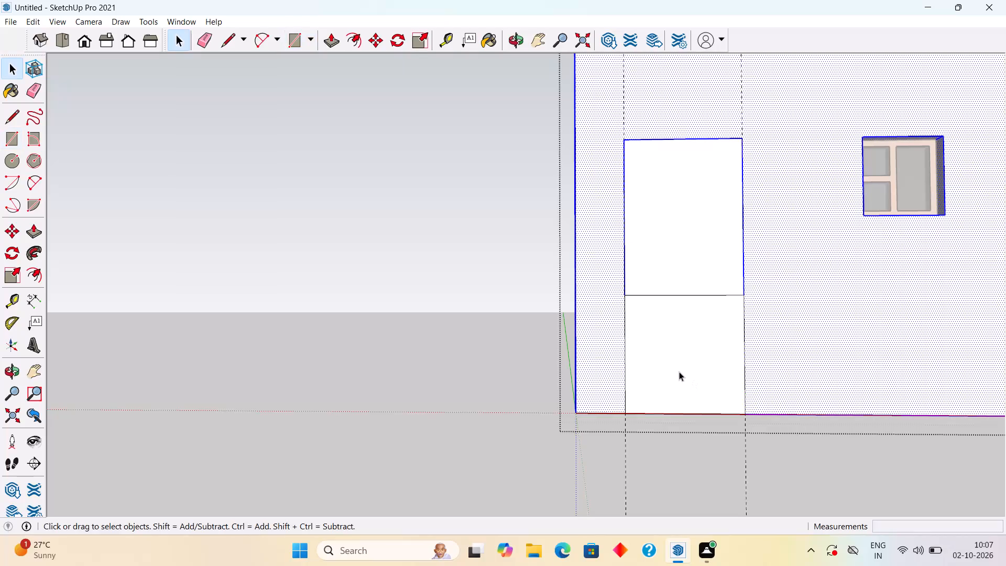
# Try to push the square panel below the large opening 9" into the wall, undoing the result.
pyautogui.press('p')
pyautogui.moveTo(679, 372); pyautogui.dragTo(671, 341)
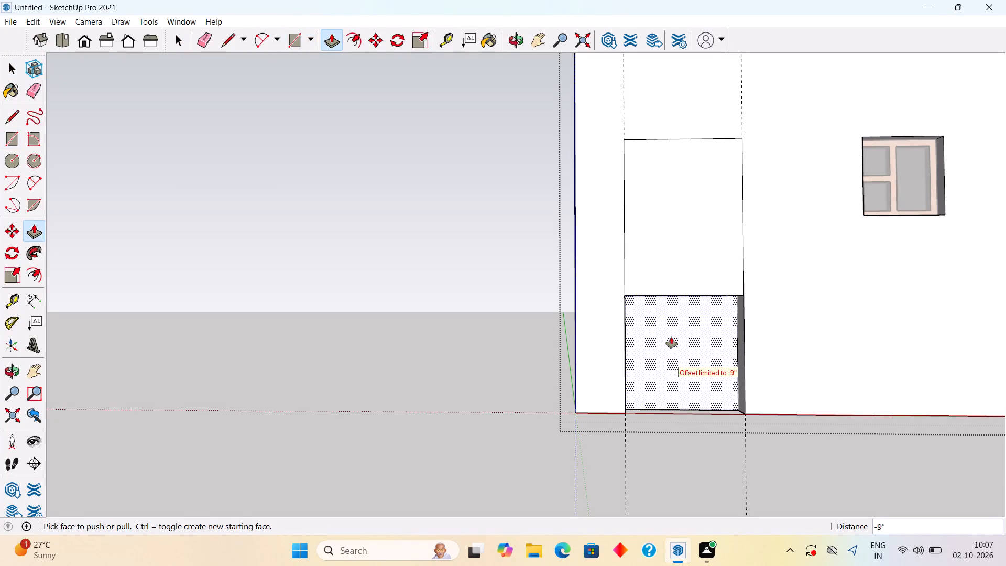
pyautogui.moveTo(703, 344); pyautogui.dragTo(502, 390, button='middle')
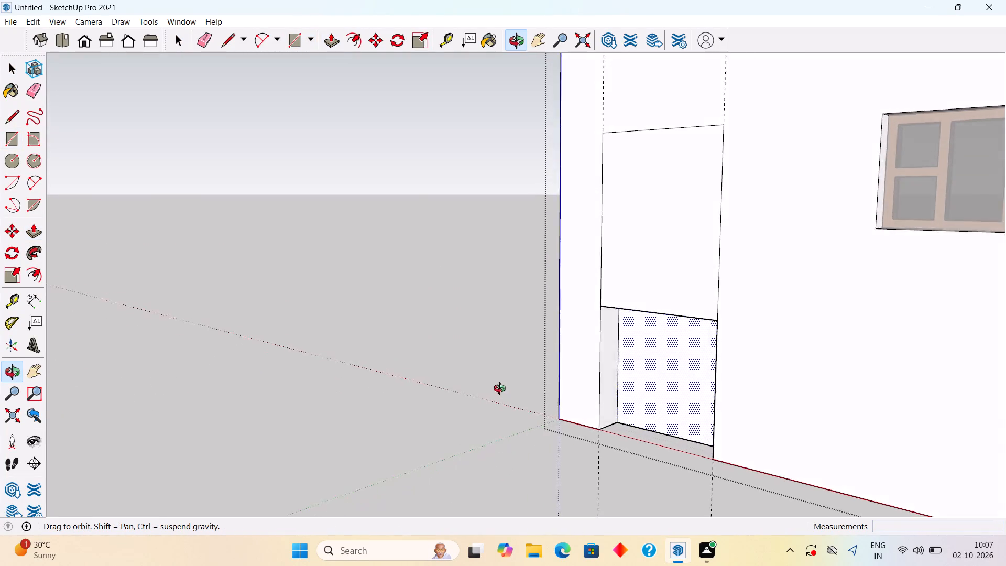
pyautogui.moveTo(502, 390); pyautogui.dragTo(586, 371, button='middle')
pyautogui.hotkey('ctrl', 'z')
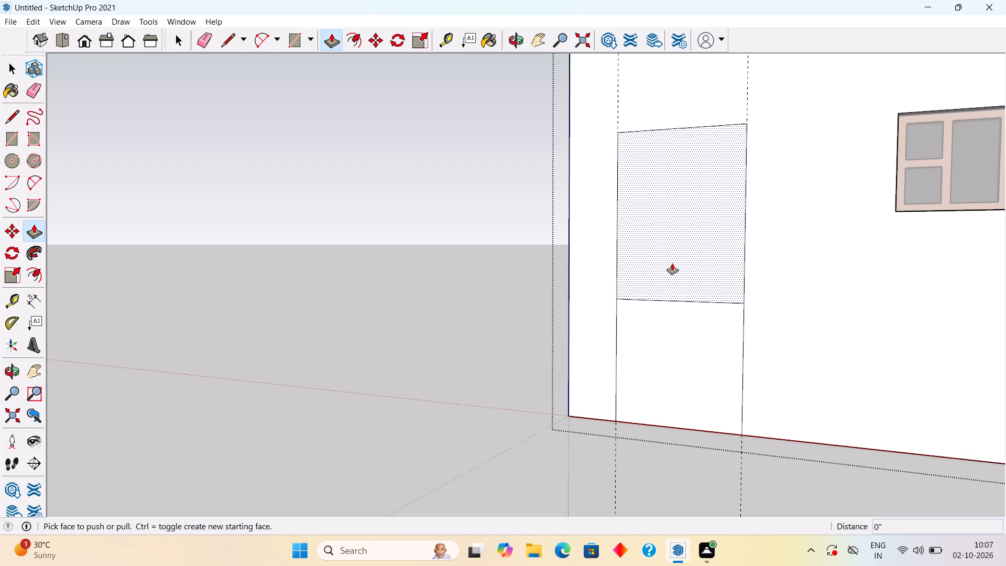
# Delete the face covering the upper part of the large opening.
pyautogui.press('Delete')
# Push the panel below the opening 9" through the wall and delete its leftover face.
pyautogui.moveTo(670, 373); pyautogui.dragTo(672, 353)
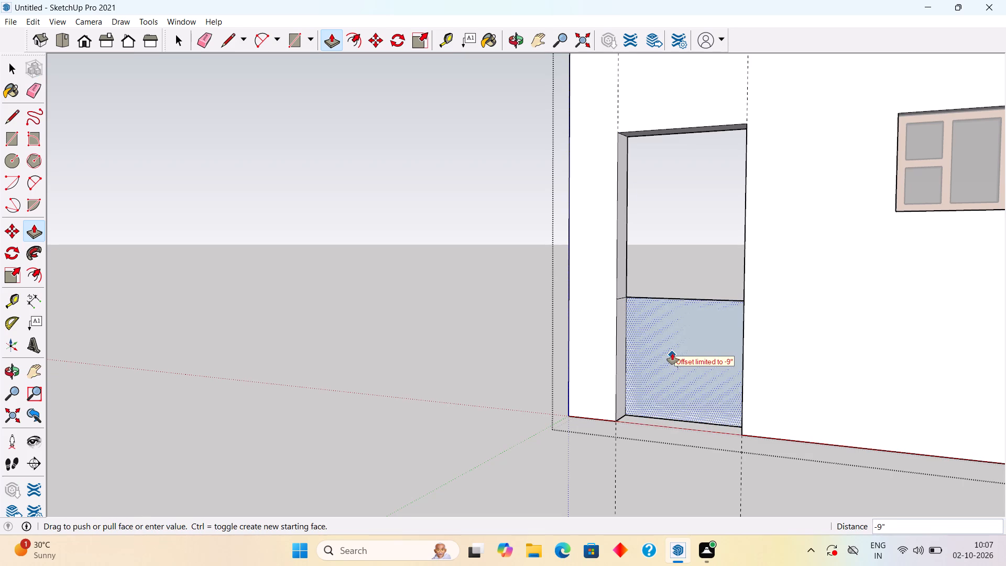
pyautogui.moveTo(672, 353); pyautogui.dragTo(676, 339)
pyautogui.click(677, 345)
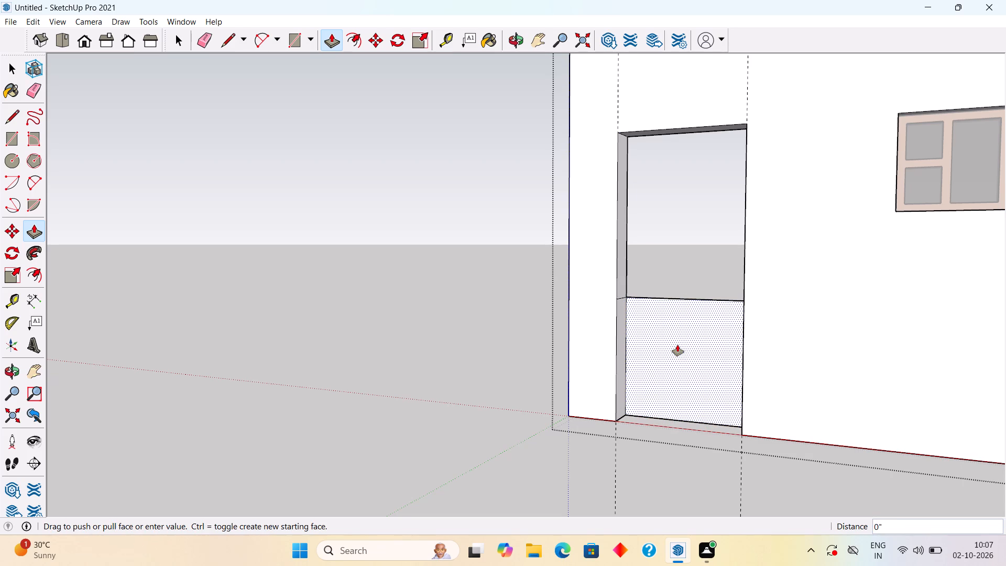
pyautogui.press('space')
pyautogui.click(701, 364)
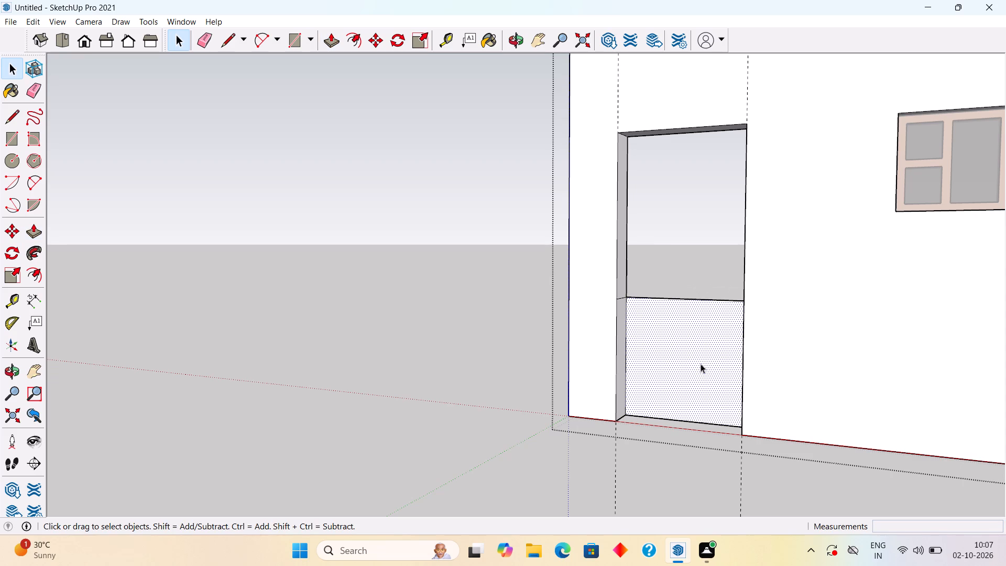
pyautogui.press('Delete')
# Delete the leftover edges across the door opening, at its base and on both side jambs, and exit the wall's editing.
pyautogui.click(686, 299)
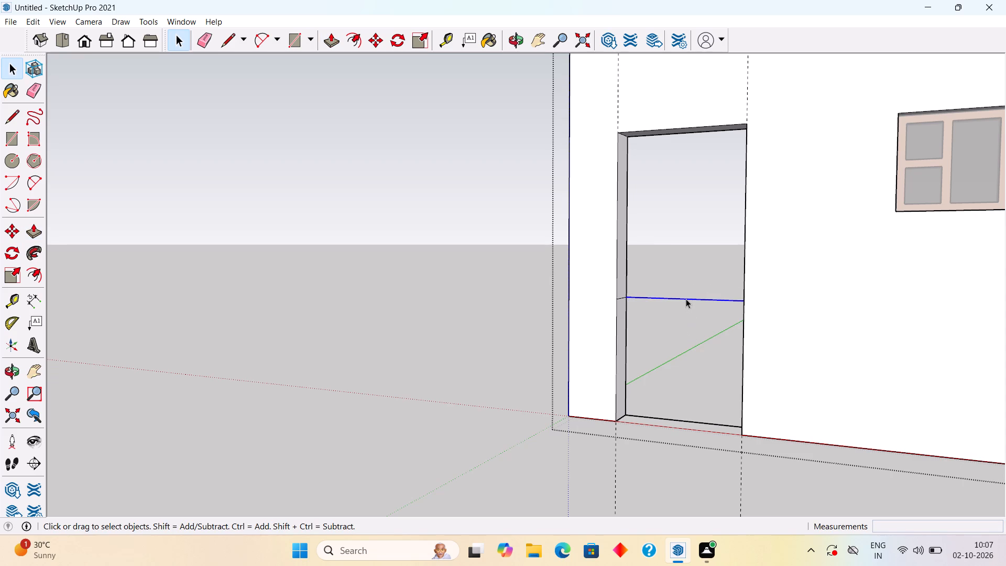
pyautogui.press('Delete')
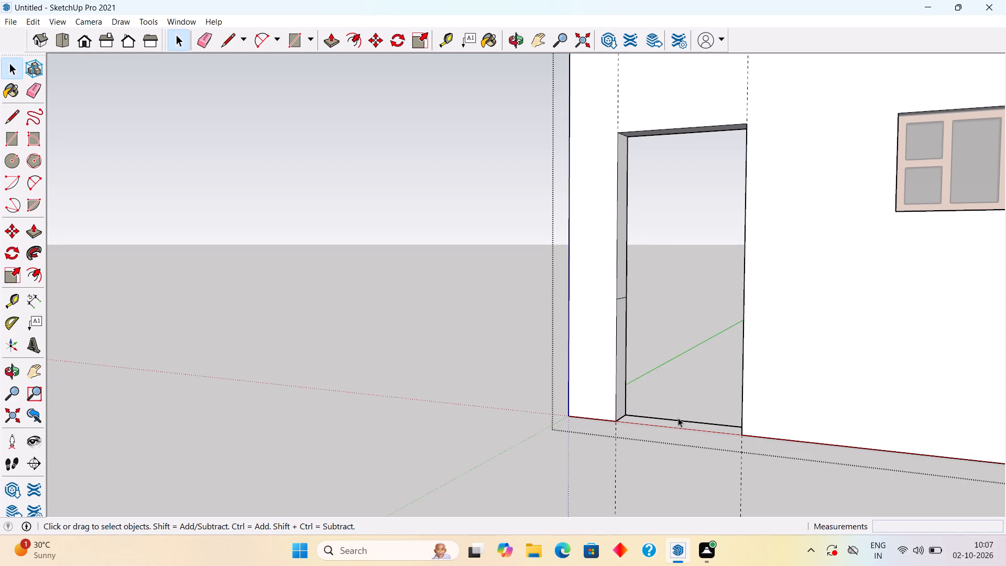
pyautogui.click(681, 419)
pyautogui.press('Delete')
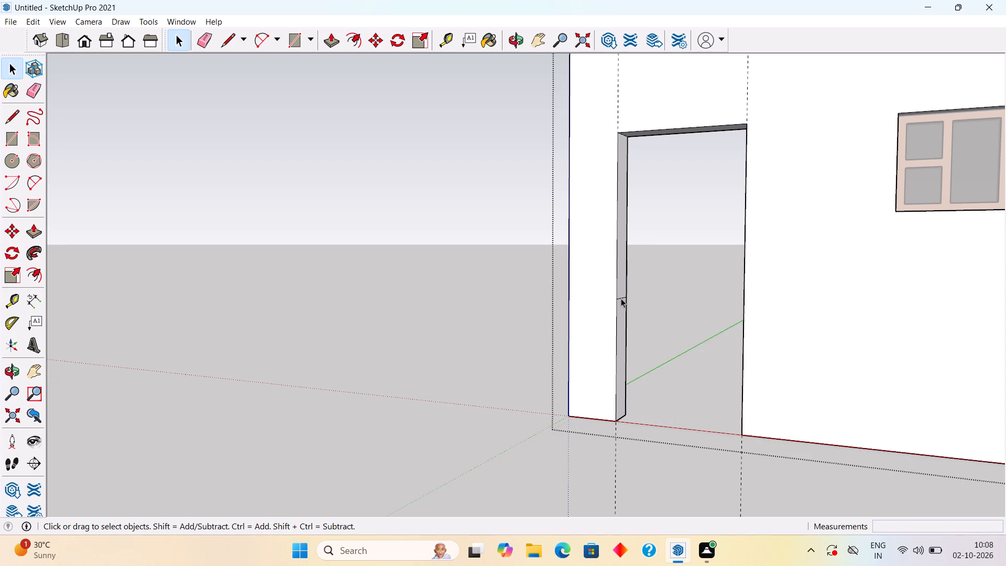
pyautogui.click(621, 298)
pyautogui.press('Delete')
pyautogui.moveTo(680, 331); pyautogui.dragTo(905, 356, button='middle')
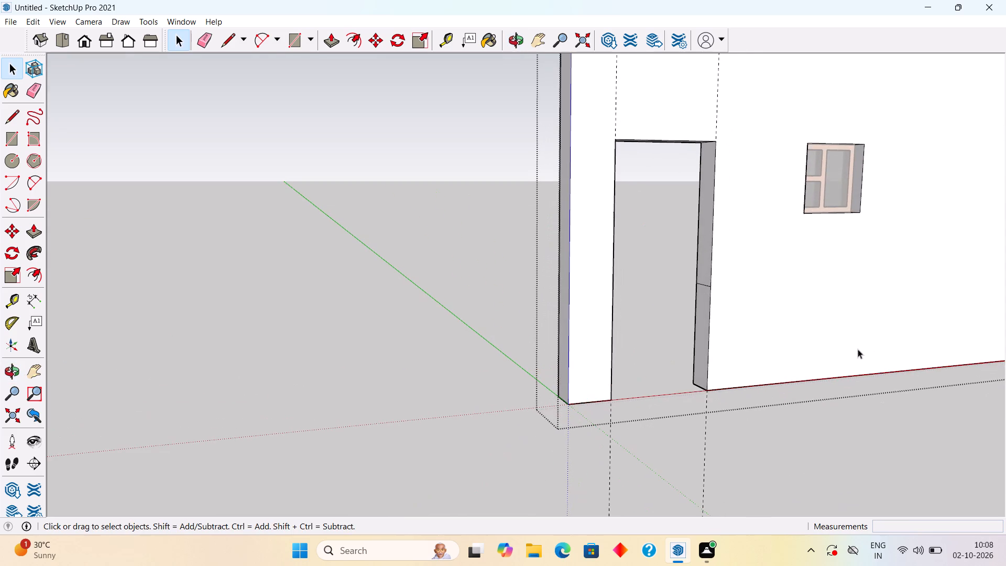
pyautogui.scroll(4, 720, 301)
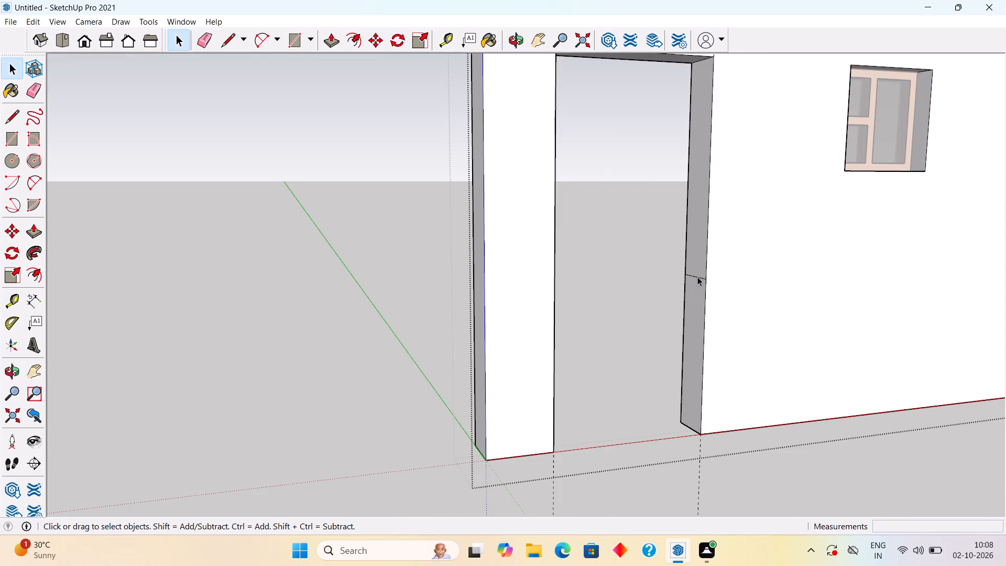
pyautogui.click(697, 277)
pyautogui.press('Delete')
pyautogui.scroll(-4, 690, 281)
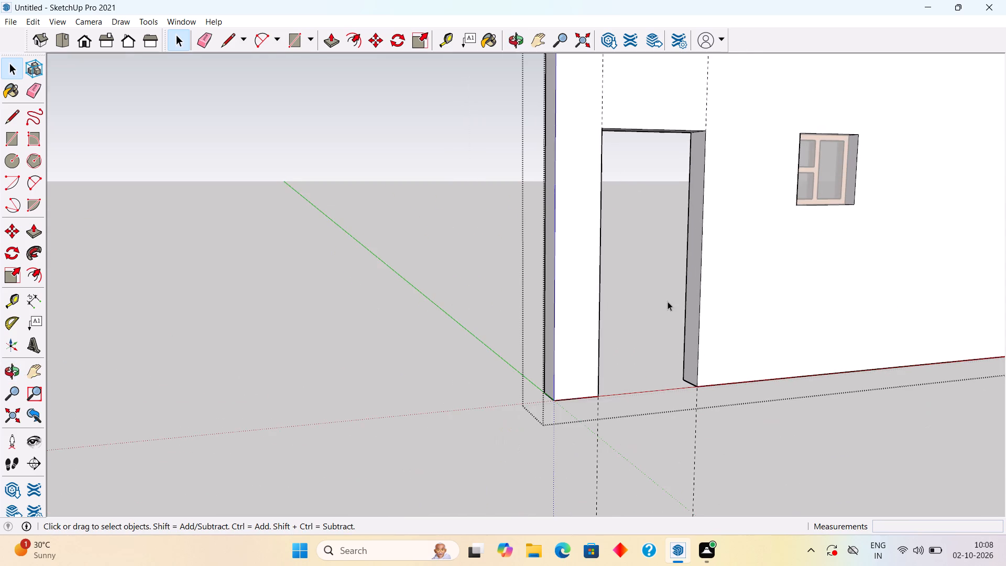
pyautogui.moveTo(610, 338); pyautogui.dragTo(520, 341, button='middle')
pyautogui.scroll(-8, 520, 341)
pyautogui.moveTo(834, 324); pyautogui.dragTo(740, 333, button='middle')
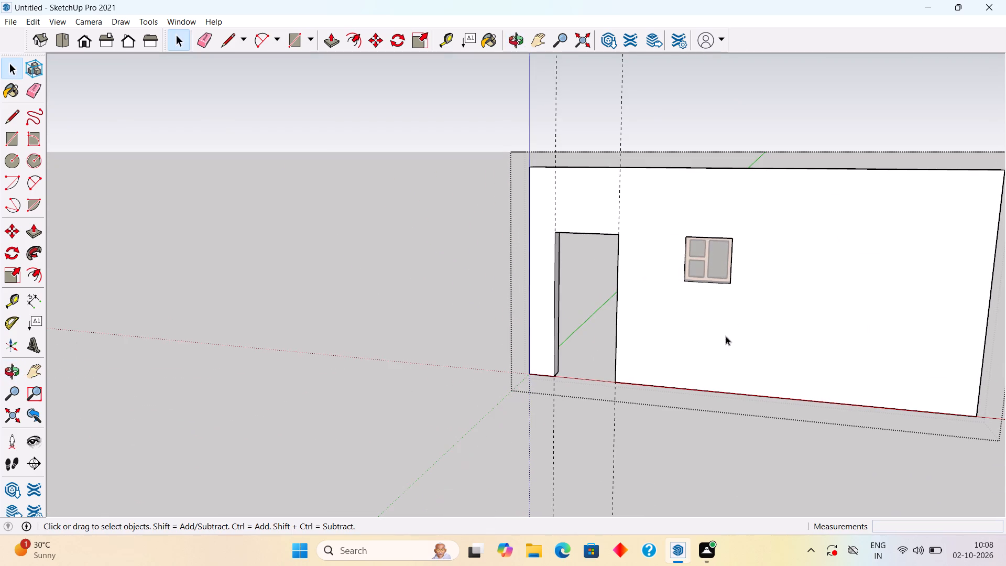
pyautogui.click(409, 336)
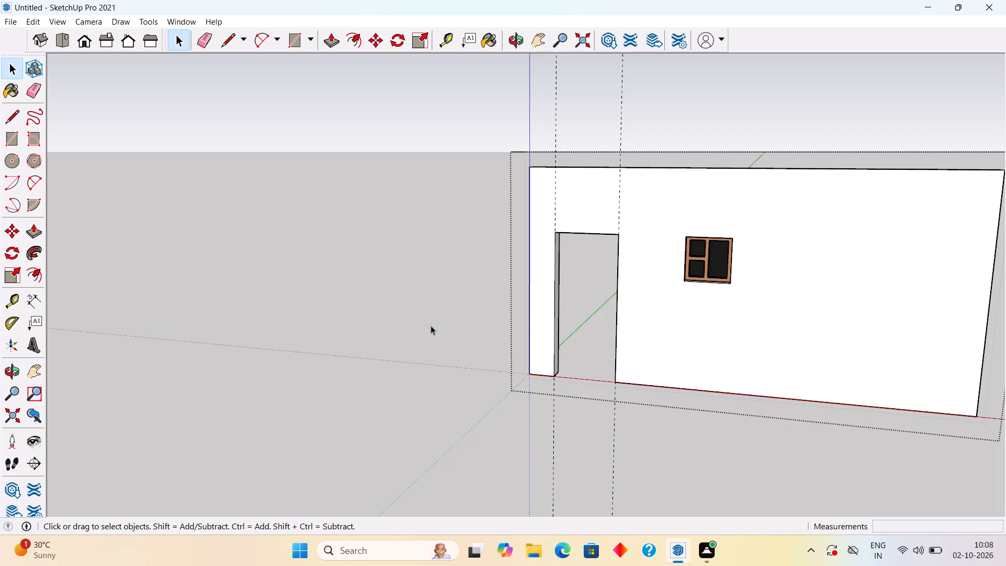
# Draw a 3'-wide rectangle filling the door opening, from its top corner to the opposite corner at the wall's base.
pyautogui.press('r')
pyautogui.moveTo(566, 415); pyautogui.dragTo(813, 245, button='middle')
pyautogui.press('space')
pyautogui.click(682, 203)
pyautogui.moveTo(603, 295); pyautogui.dragTo(562, 349, button='middle')
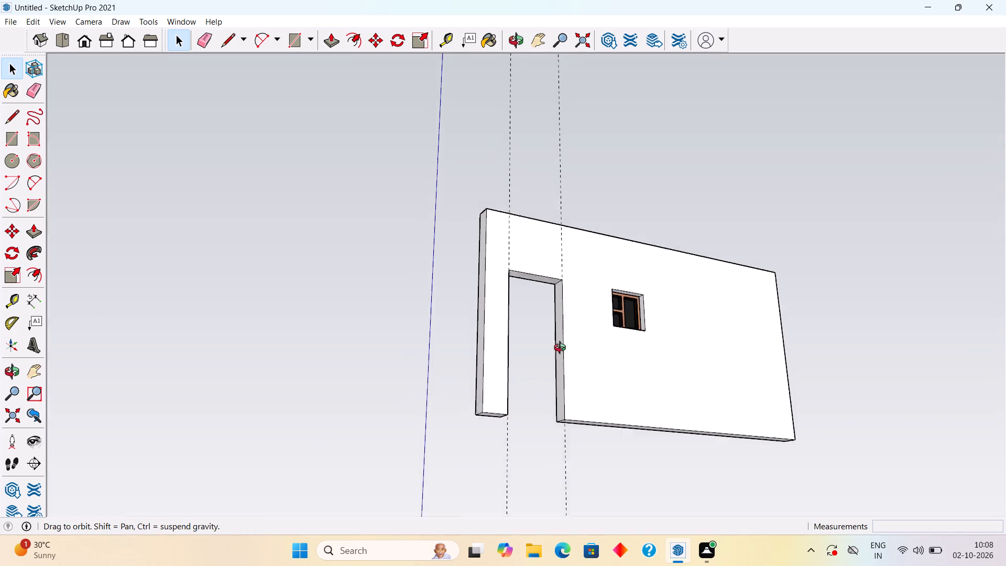
pyautogui.moveTo(562, 349); pyautogui.dragTo(462, 391, button='middle')
pyautogui.click(423, 336)
pyautogui.scroll(3, 472, 309)
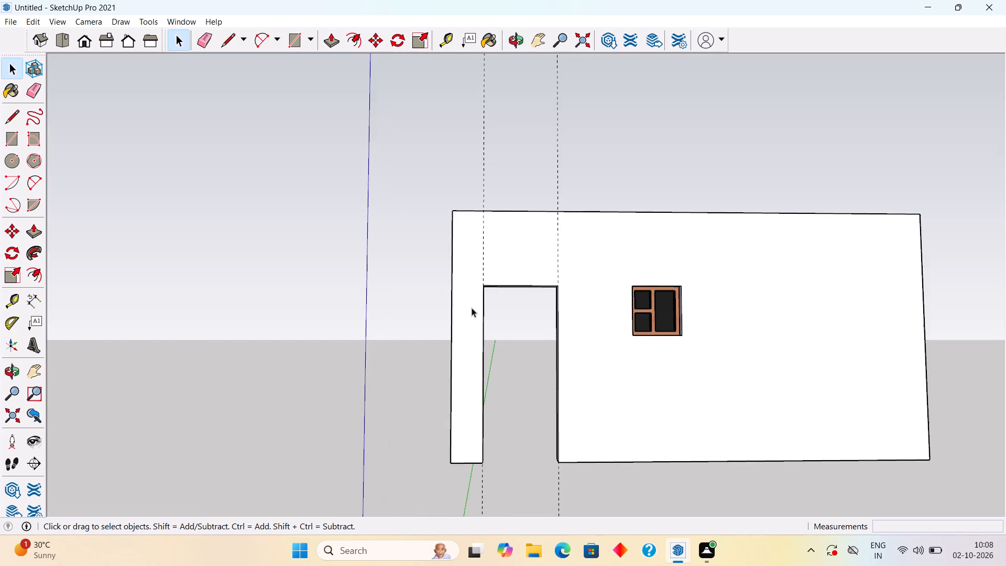
pyautogui.press('r')
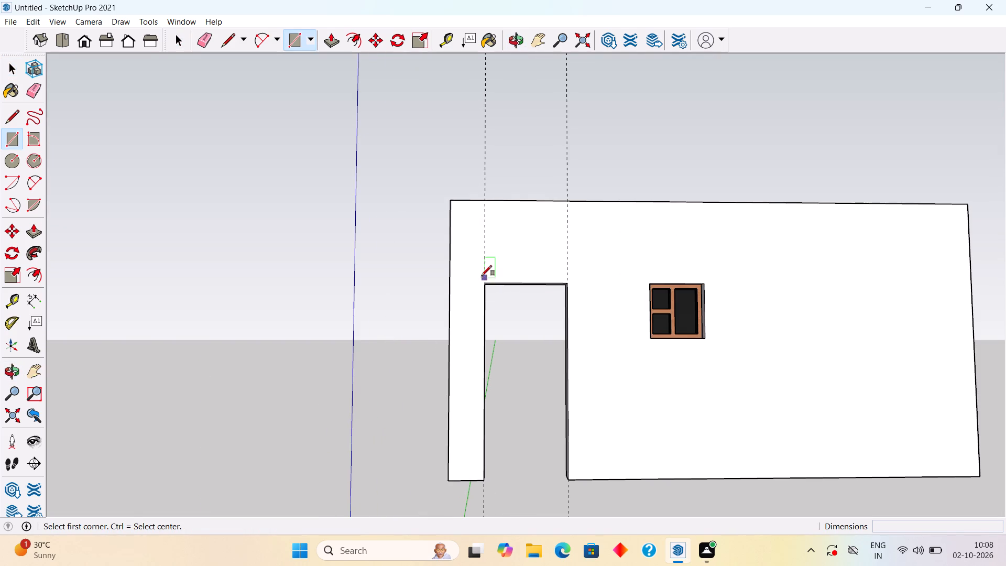
pyautogui.click(485, 284)
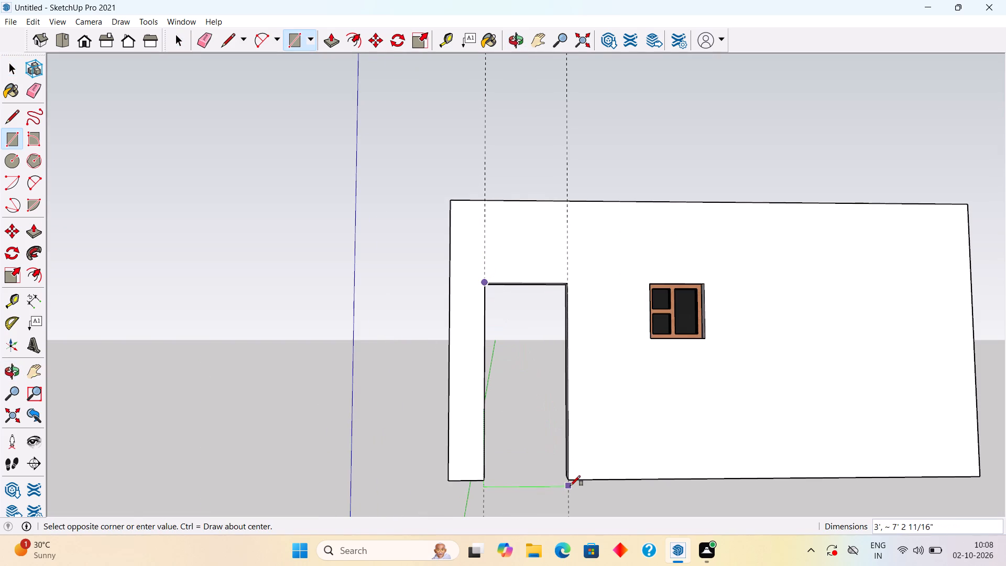
pyautogui.click(570, 478)
pyautogui.press('space')
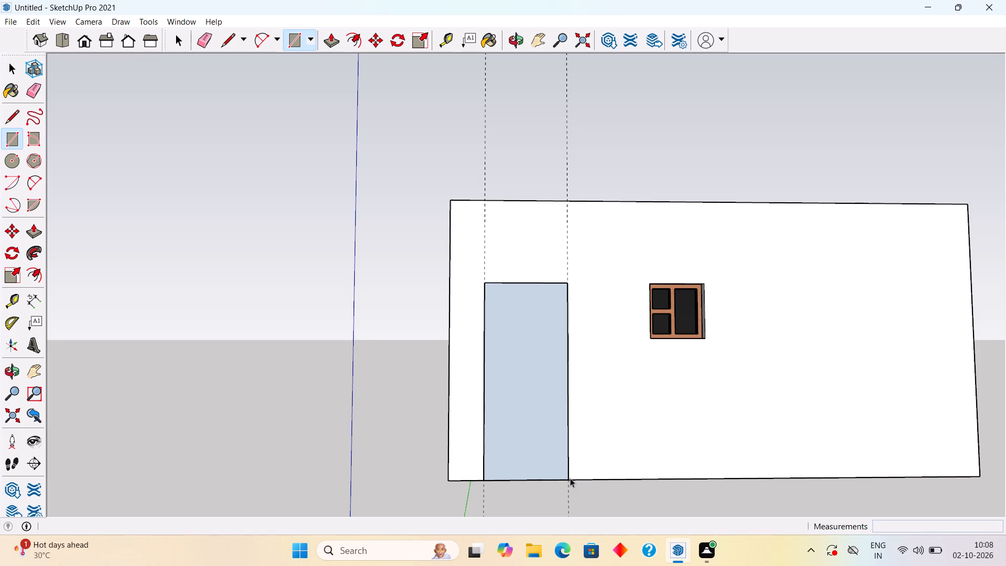
# Offset the door rectangle's outline 3" inward and delete the inner face, leaving only the frame.
pyautogui.write('df')
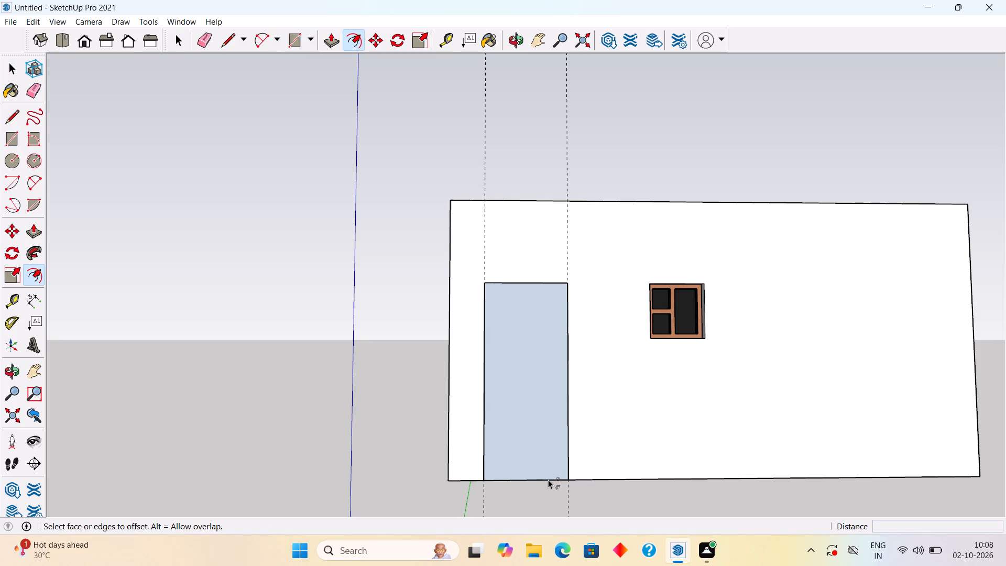
pyautogui.click(530, 474)
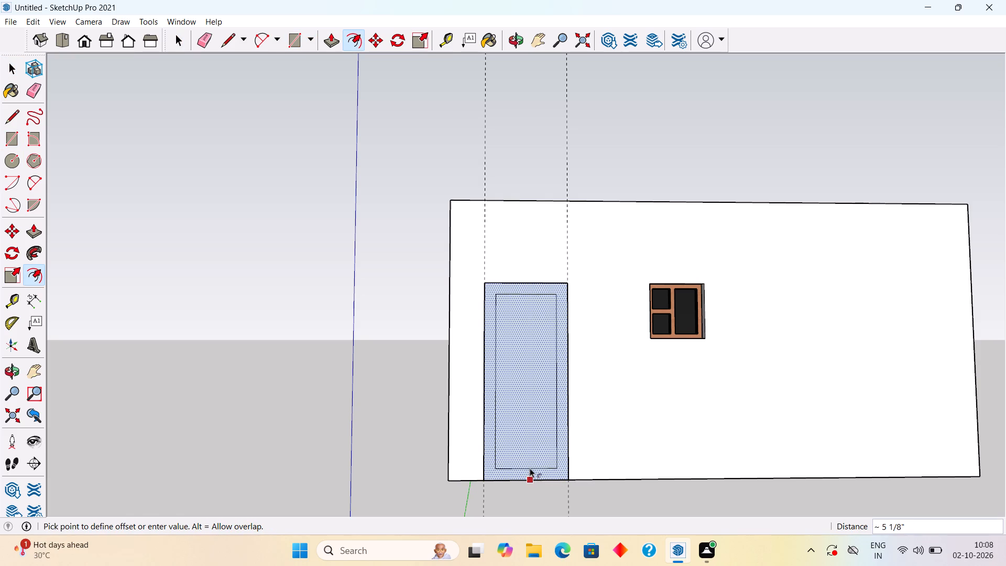
pyautogui.write('3"')
pyautogui.press('Return')
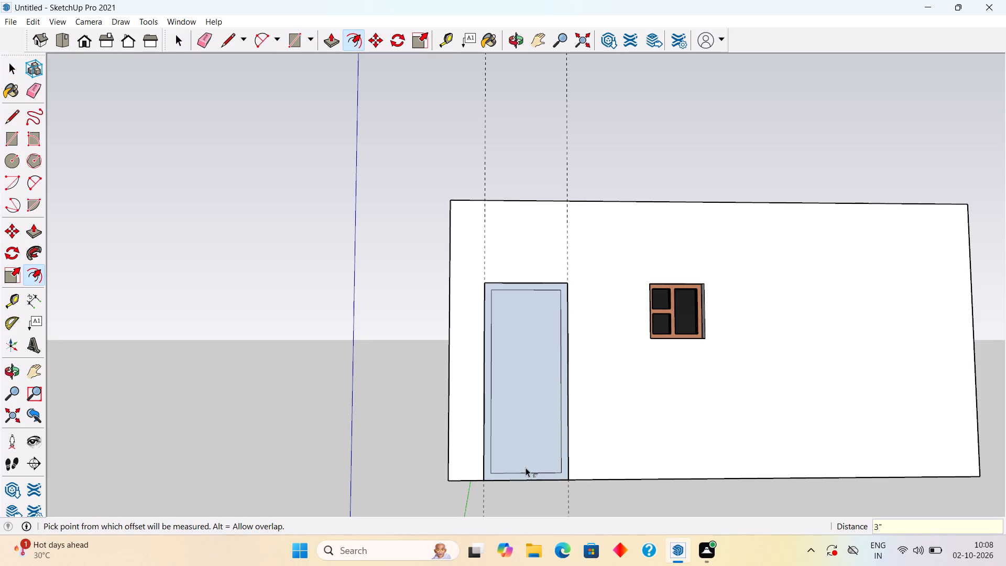
pyautogui.press('space')
pyautogui.click(516, 456)
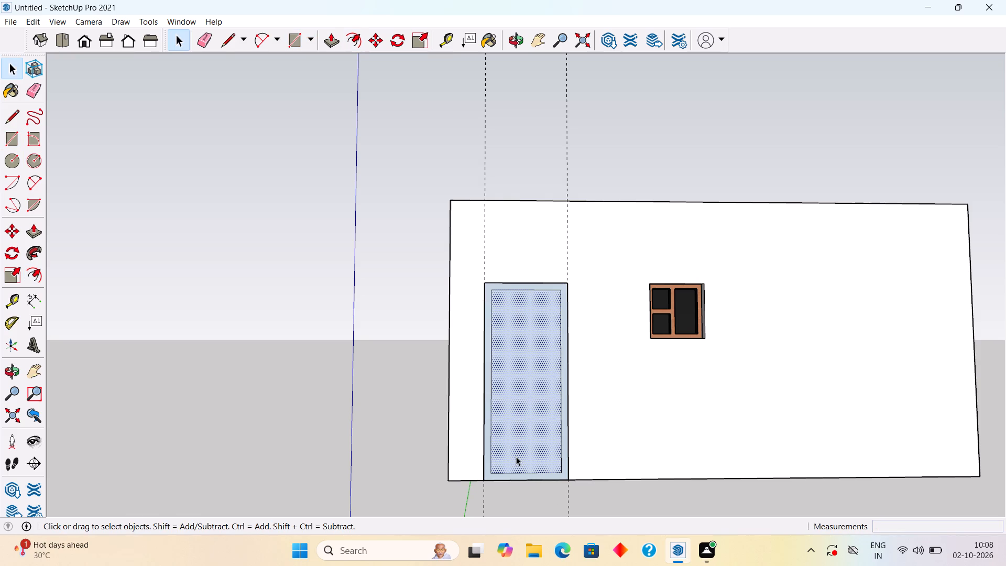
pyautogui.press('Delete')
# Extrude the door frame face 3" with Push/Pull.
pyautogui.press('p')
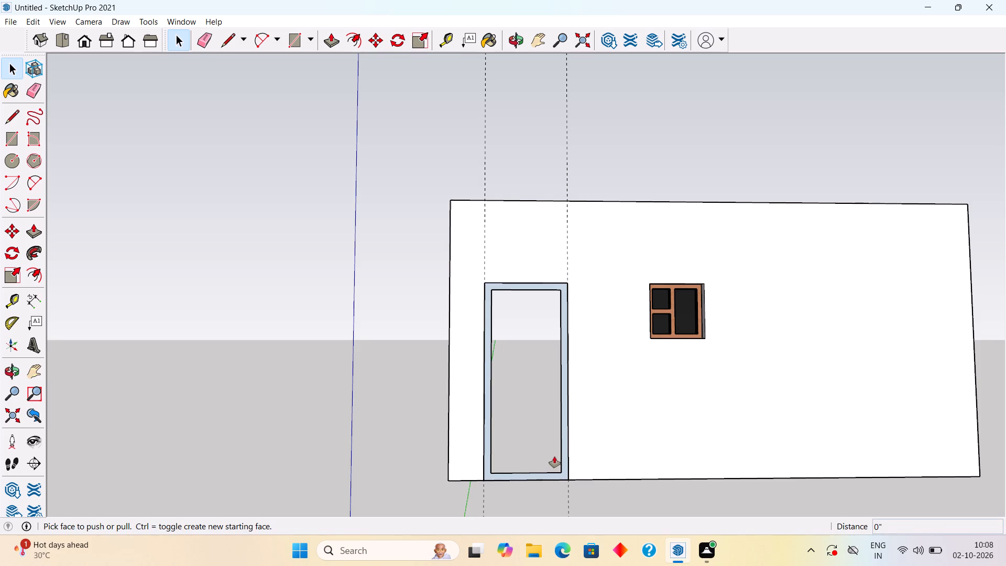
pyautogui.click(564, 456)
pyautogui.write('3"')
pyautogui.press('Return')
pyautogui.press('space')
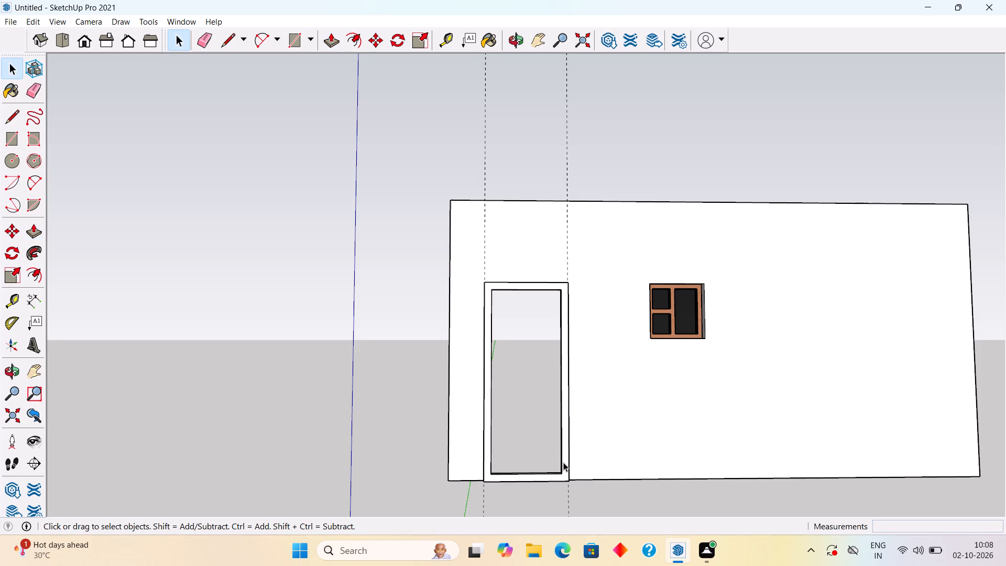
# Make the whole door frame a group.
pyautogui.tripleClick(563, 462)
pyautogui.rightClick(563, 462)
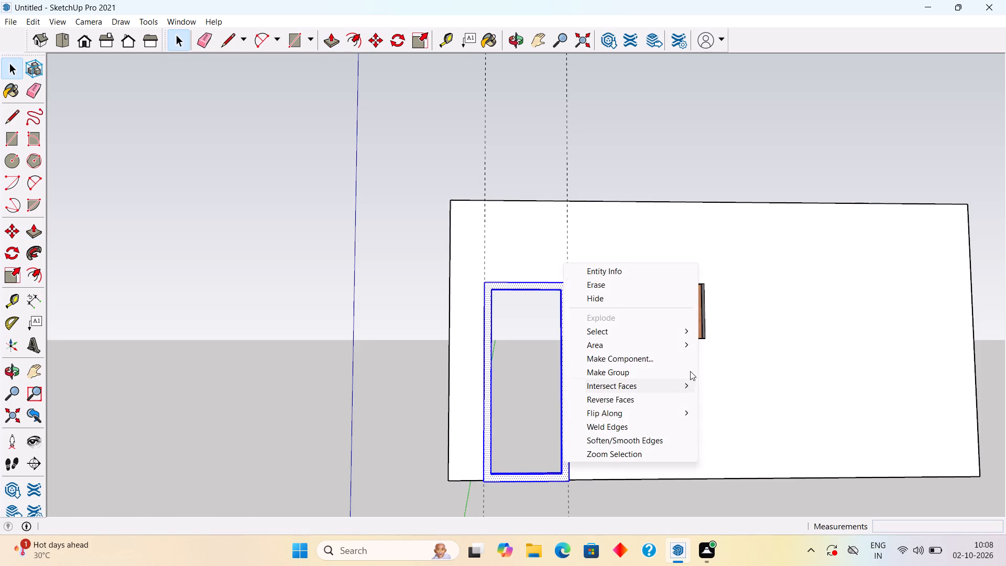
pyautogui.click(672, 367)
# Move the door frame 3" back from its bottom outer corner so it sits flush with the wall face.
pyautogui.moveTo(613, 434); pyautogui.dragTo(490, 471, button='middle')
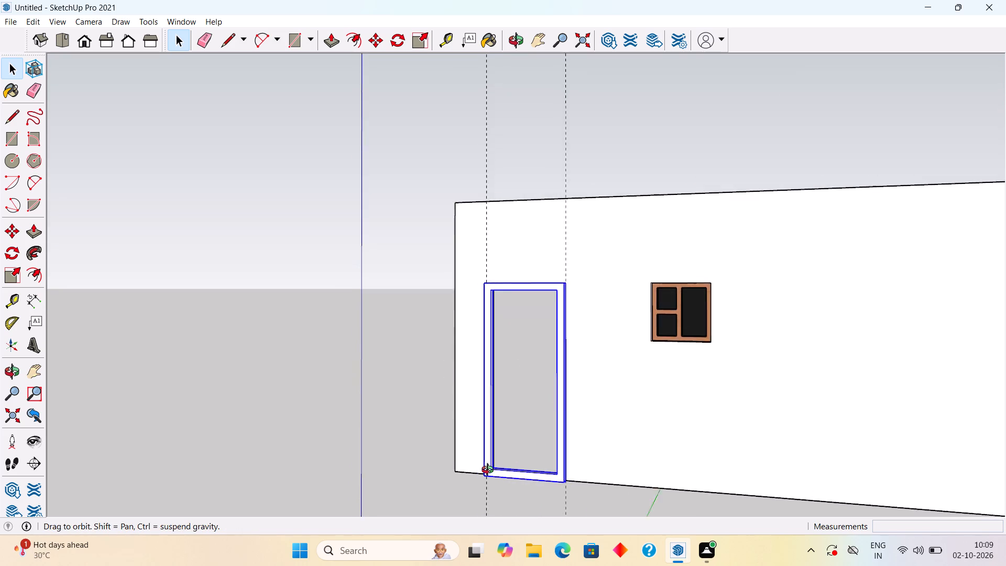
pyautogui.moveTo(490, 471); pyautogui.dragTo(487, 474, button='middle')
pyautogui.scroll(3, 529, 485)
pyautogui.moveTo(625, 481); pyautogui.dragTo(523, 479, button='middle')
pyautogui.scroll(3, 540, 479)
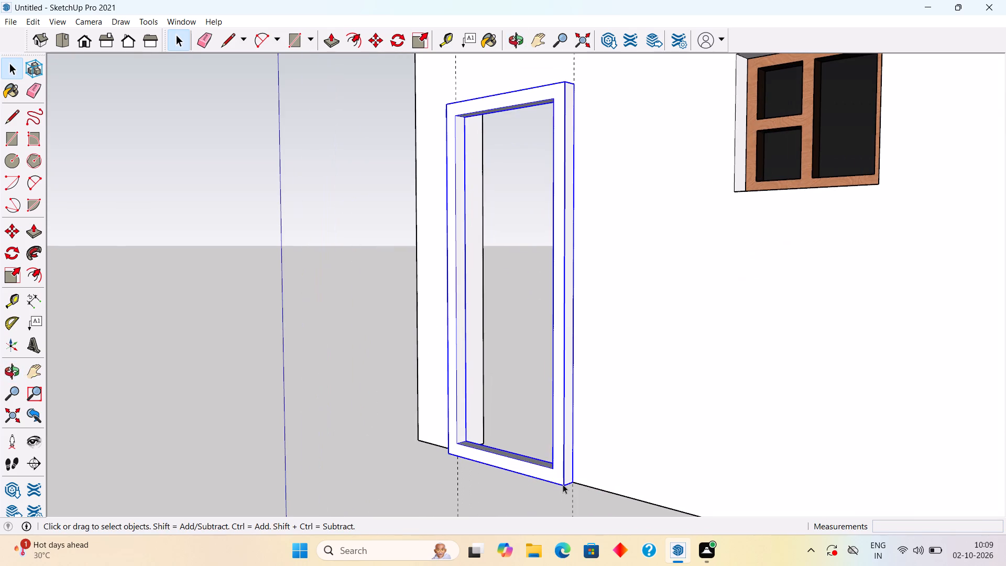
pyautogui.press('m')
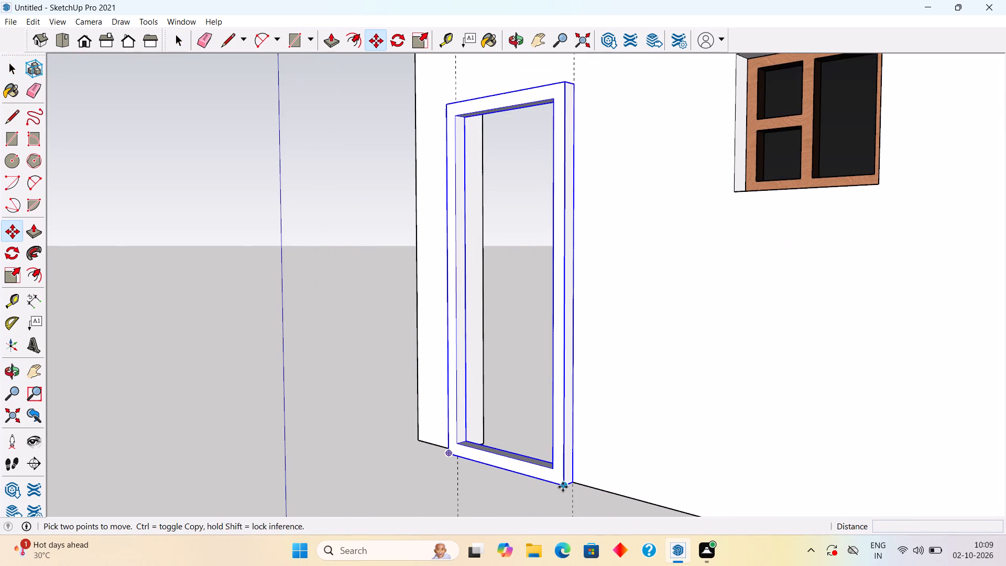
pyautogui.click(563, 486)
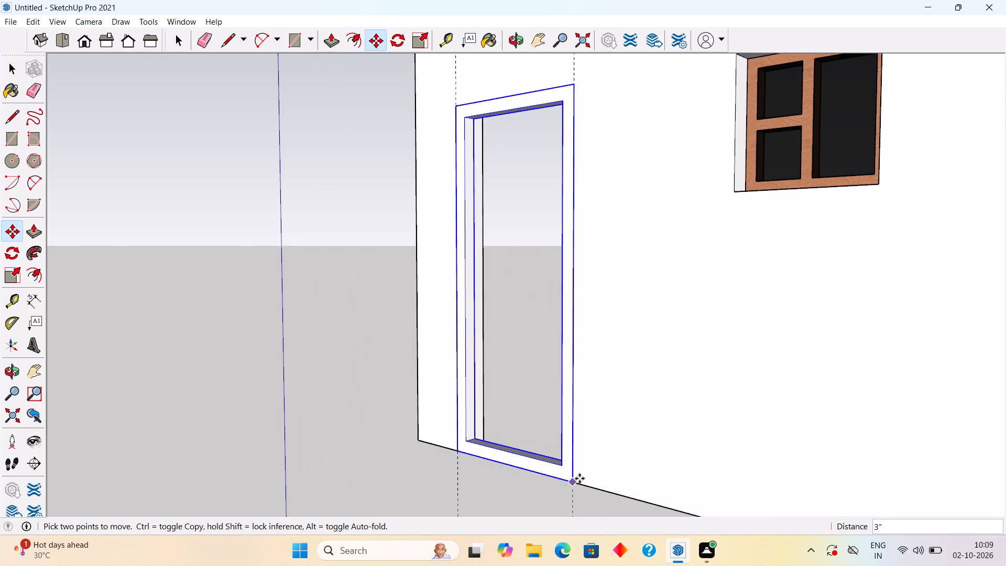
pyautogui.click(579, 478)
pyautogui.press('space')
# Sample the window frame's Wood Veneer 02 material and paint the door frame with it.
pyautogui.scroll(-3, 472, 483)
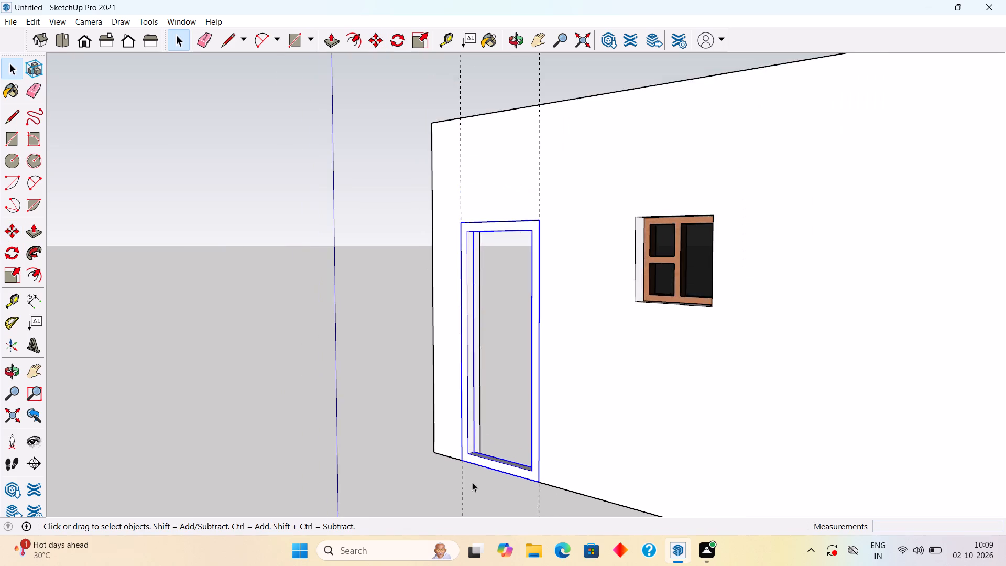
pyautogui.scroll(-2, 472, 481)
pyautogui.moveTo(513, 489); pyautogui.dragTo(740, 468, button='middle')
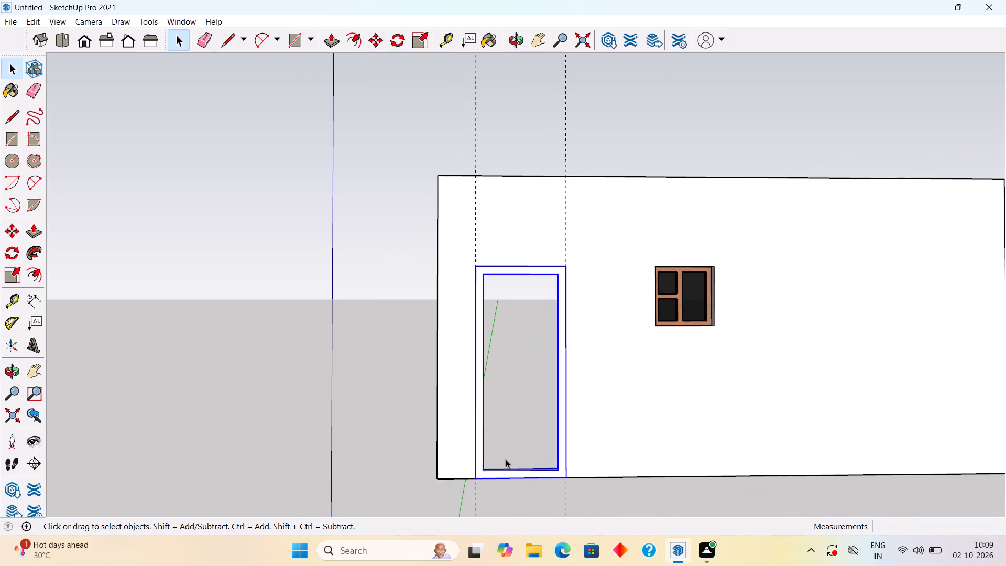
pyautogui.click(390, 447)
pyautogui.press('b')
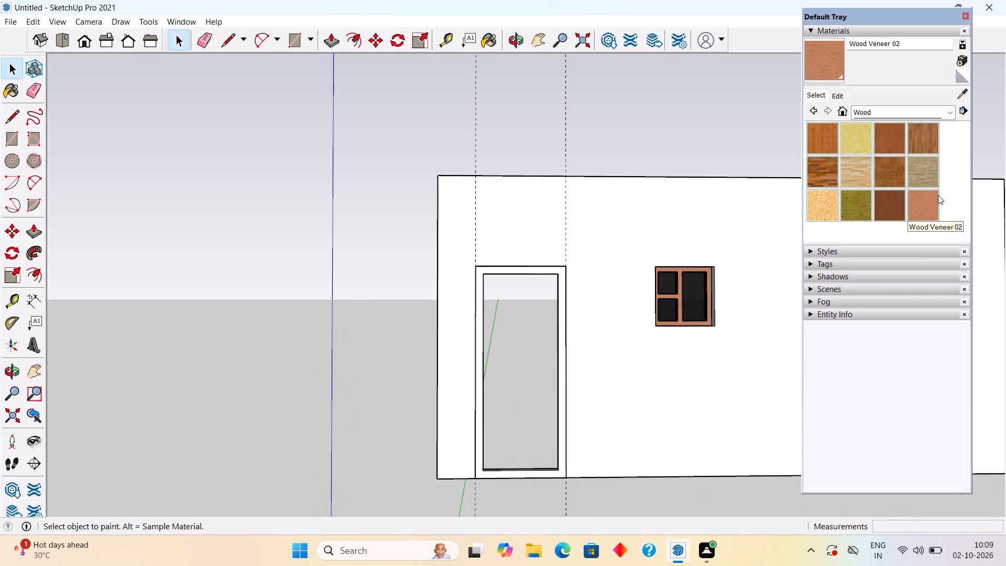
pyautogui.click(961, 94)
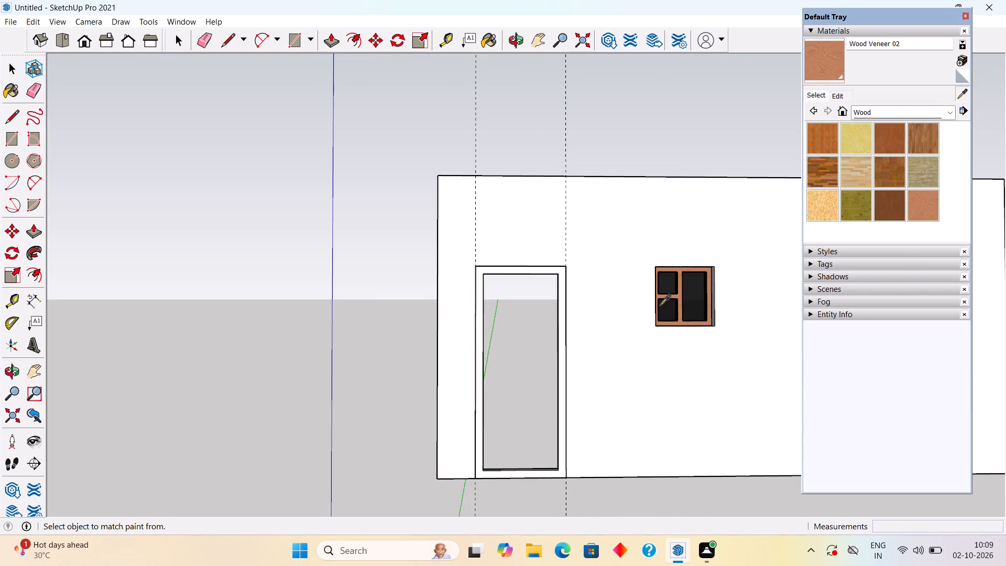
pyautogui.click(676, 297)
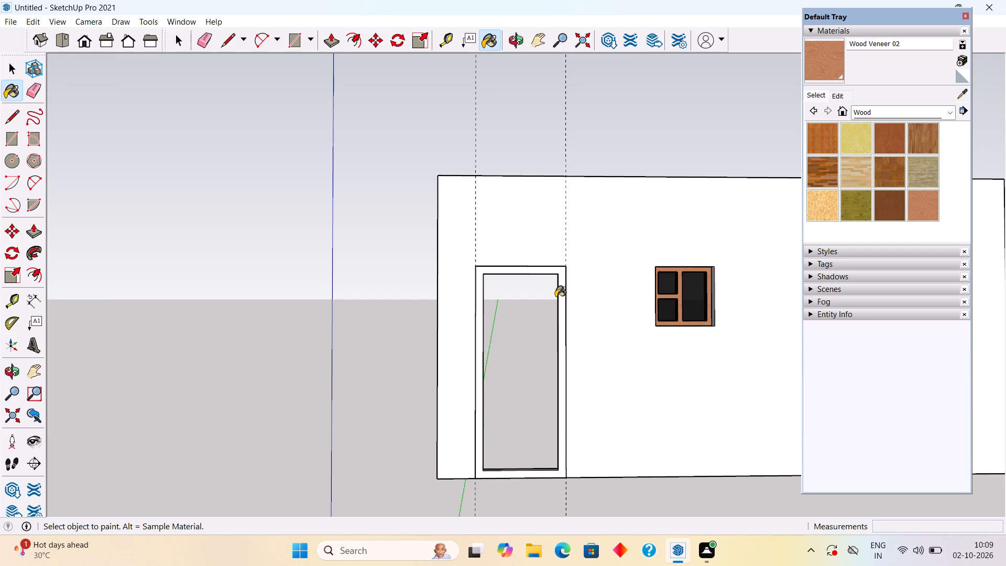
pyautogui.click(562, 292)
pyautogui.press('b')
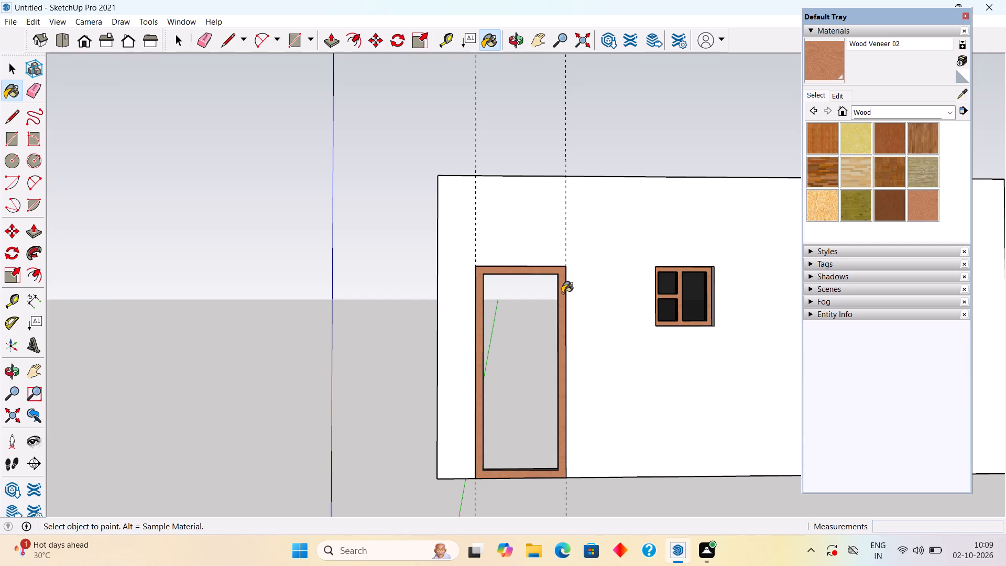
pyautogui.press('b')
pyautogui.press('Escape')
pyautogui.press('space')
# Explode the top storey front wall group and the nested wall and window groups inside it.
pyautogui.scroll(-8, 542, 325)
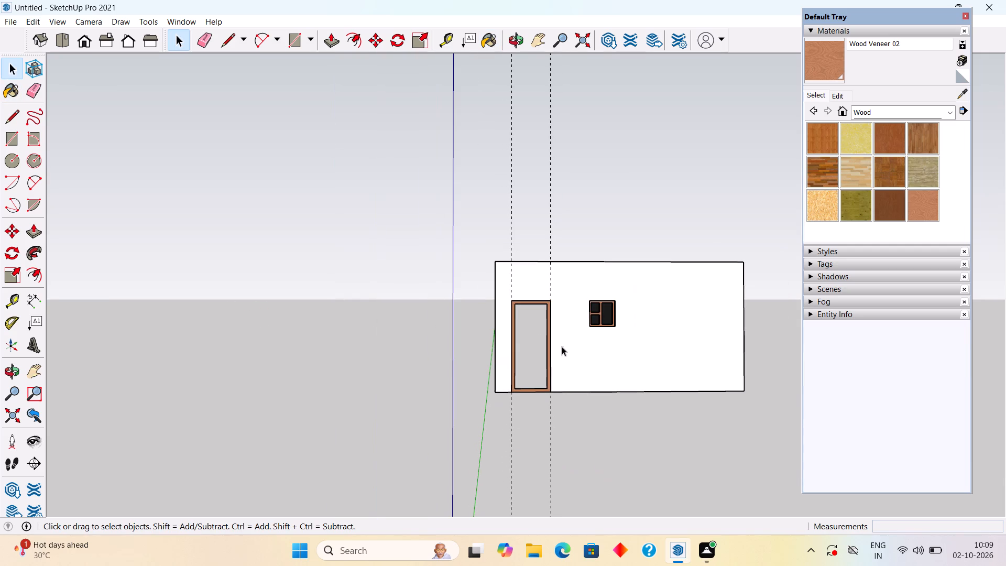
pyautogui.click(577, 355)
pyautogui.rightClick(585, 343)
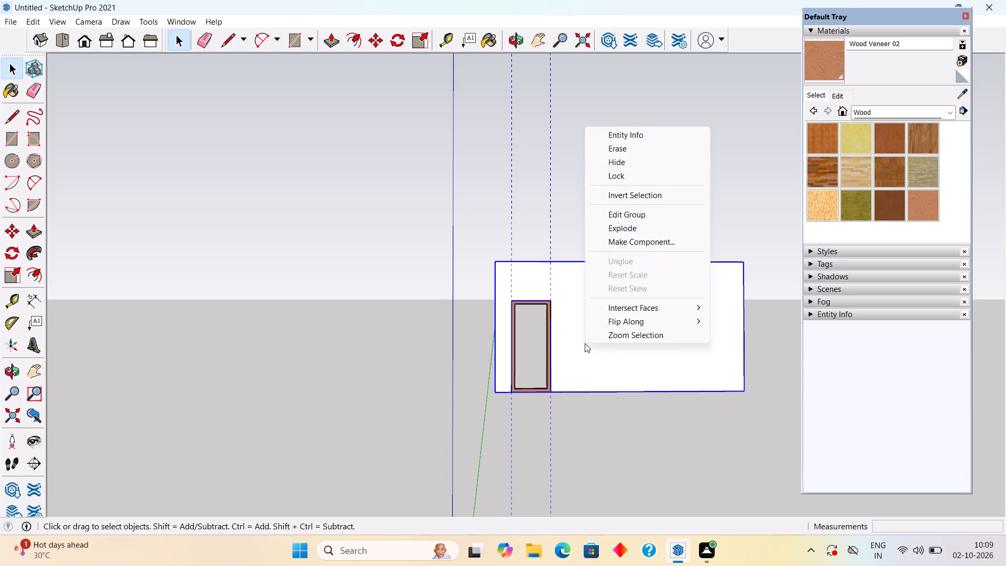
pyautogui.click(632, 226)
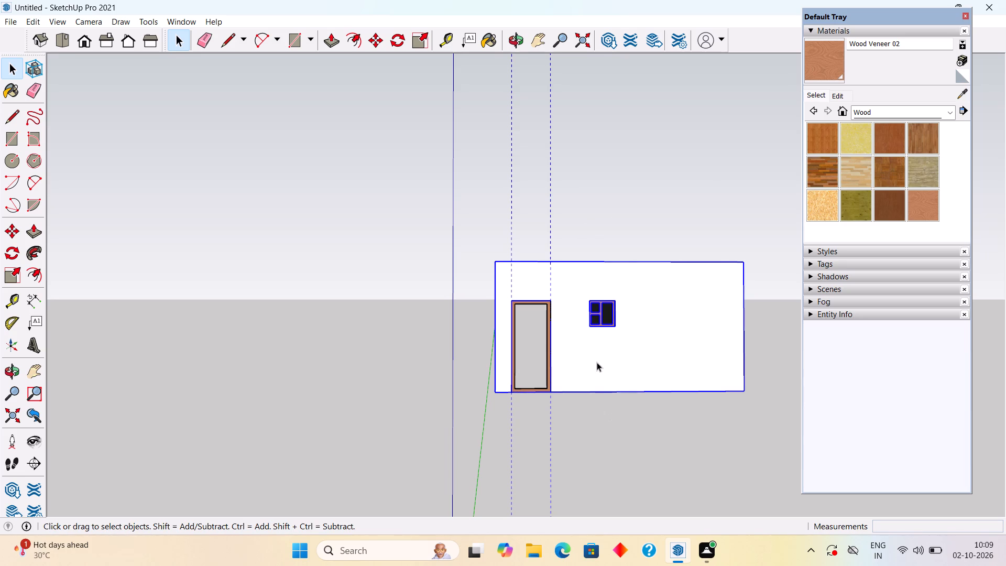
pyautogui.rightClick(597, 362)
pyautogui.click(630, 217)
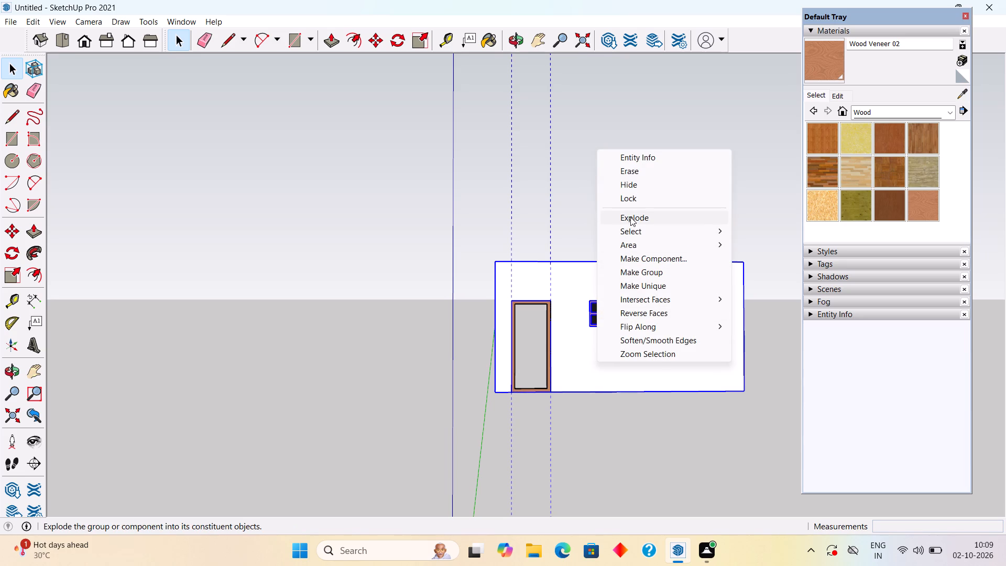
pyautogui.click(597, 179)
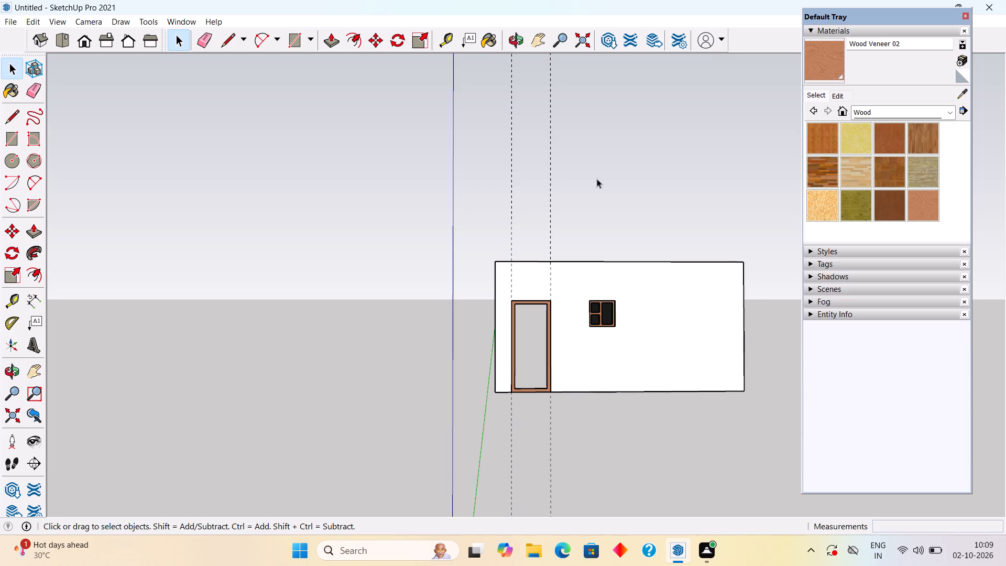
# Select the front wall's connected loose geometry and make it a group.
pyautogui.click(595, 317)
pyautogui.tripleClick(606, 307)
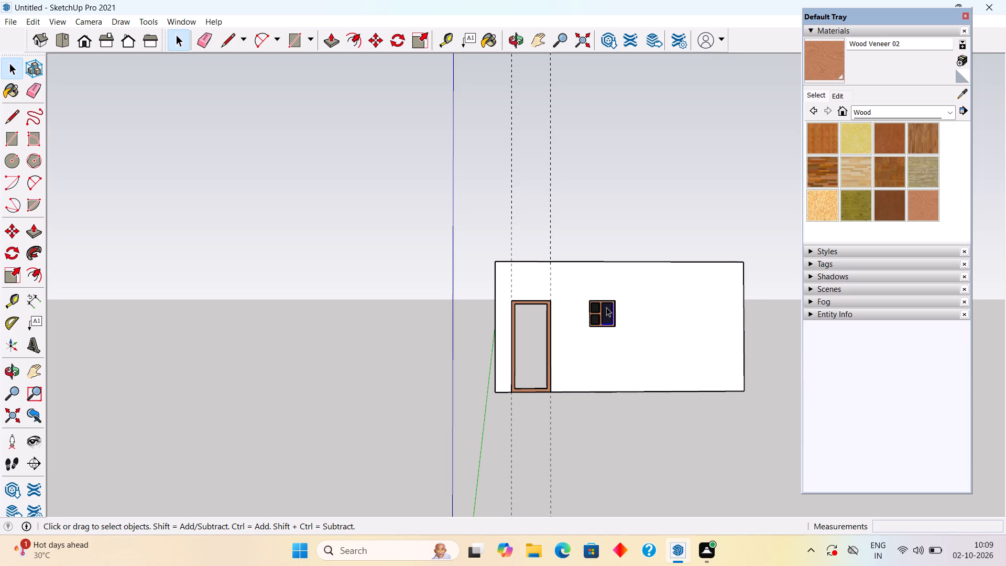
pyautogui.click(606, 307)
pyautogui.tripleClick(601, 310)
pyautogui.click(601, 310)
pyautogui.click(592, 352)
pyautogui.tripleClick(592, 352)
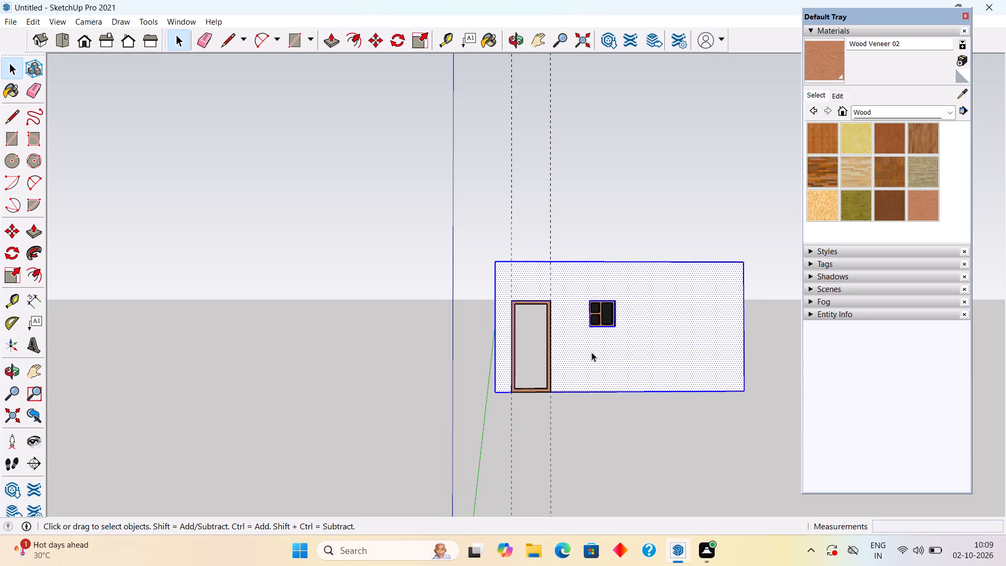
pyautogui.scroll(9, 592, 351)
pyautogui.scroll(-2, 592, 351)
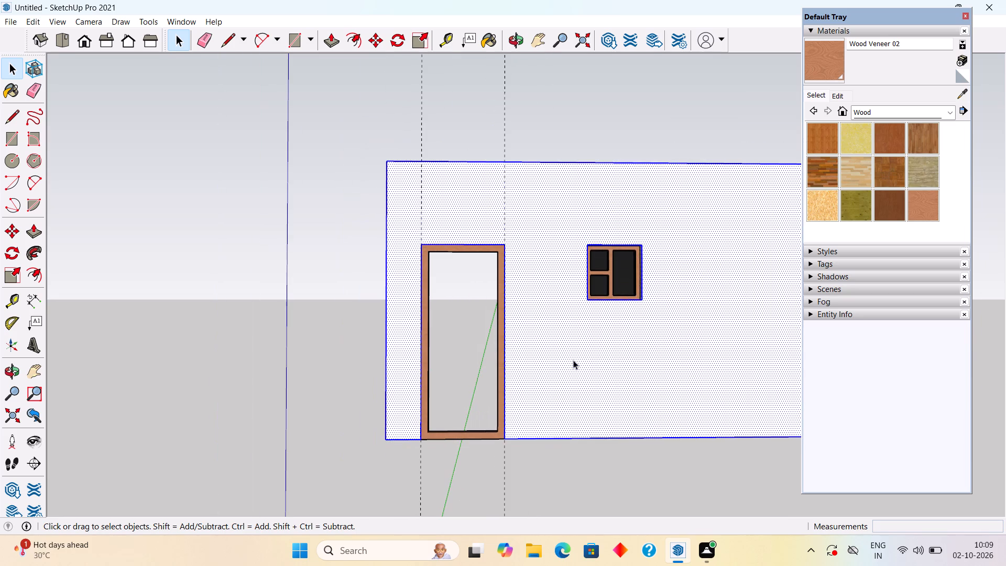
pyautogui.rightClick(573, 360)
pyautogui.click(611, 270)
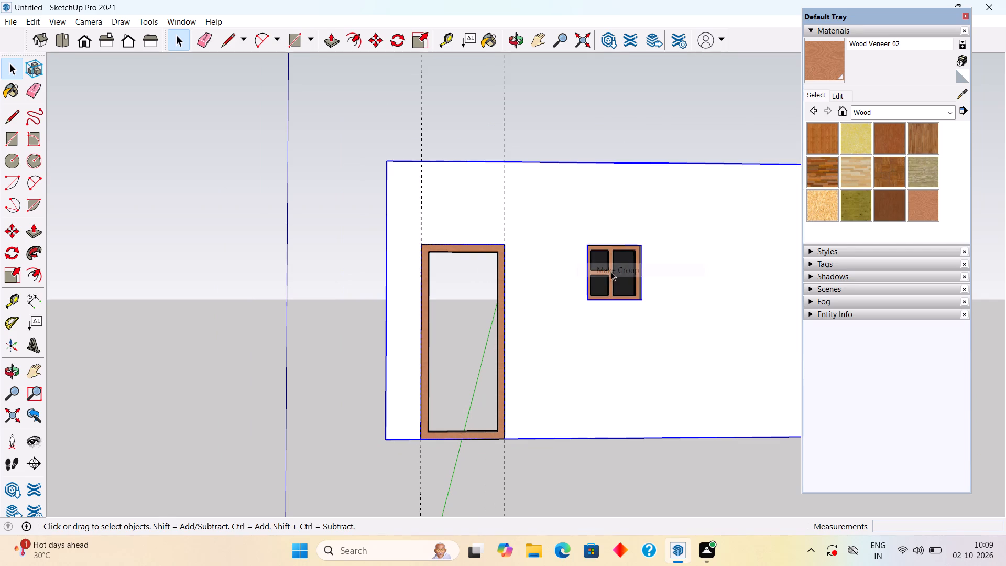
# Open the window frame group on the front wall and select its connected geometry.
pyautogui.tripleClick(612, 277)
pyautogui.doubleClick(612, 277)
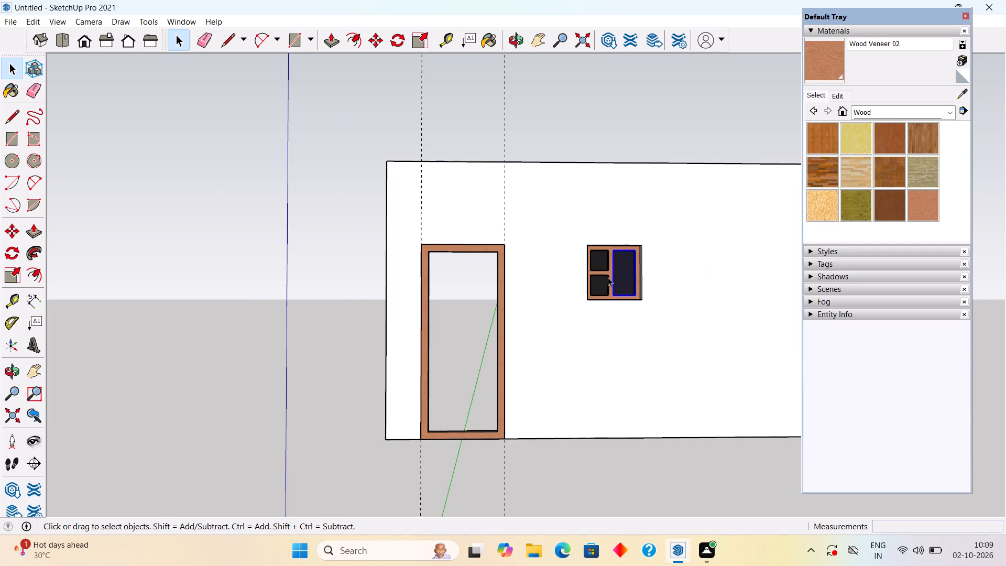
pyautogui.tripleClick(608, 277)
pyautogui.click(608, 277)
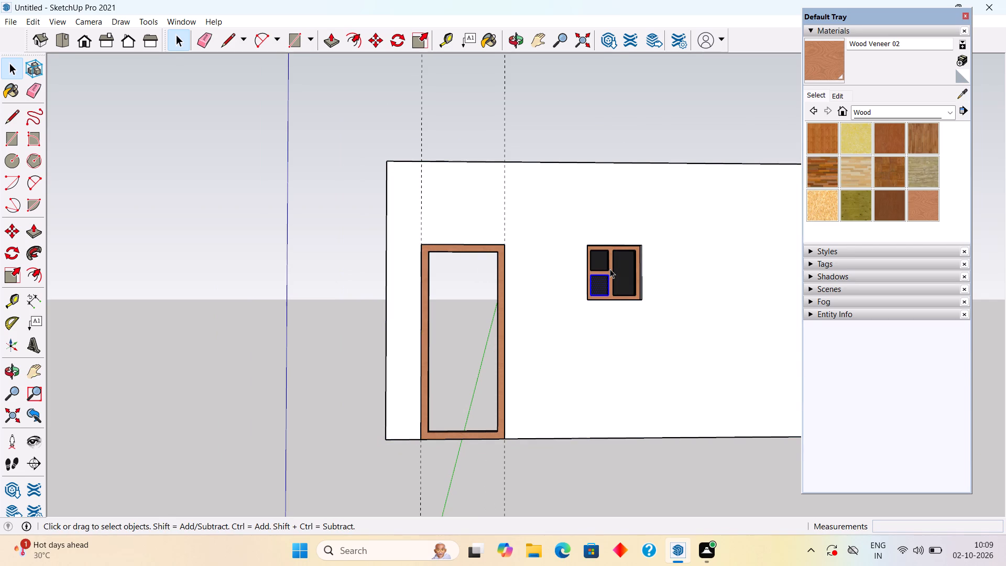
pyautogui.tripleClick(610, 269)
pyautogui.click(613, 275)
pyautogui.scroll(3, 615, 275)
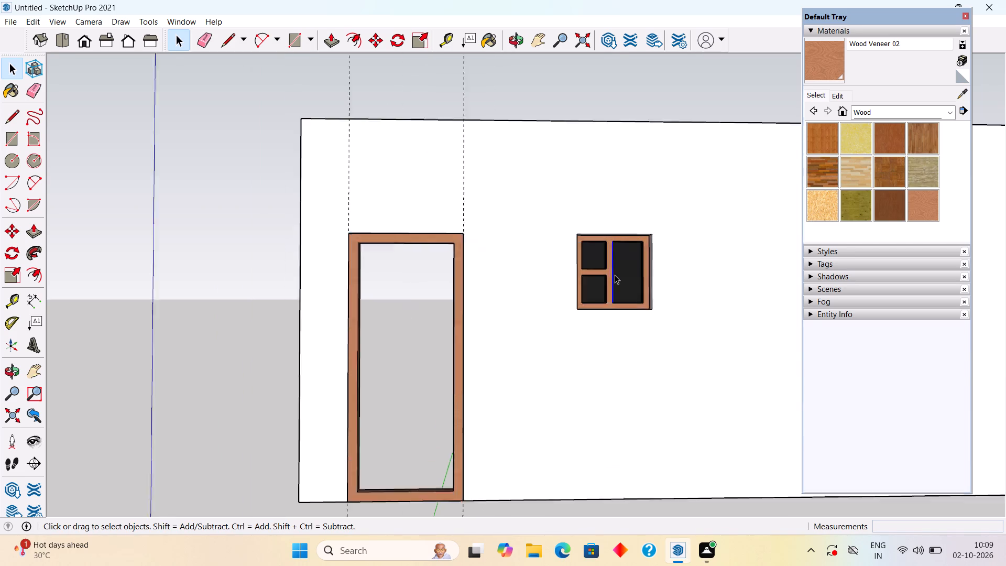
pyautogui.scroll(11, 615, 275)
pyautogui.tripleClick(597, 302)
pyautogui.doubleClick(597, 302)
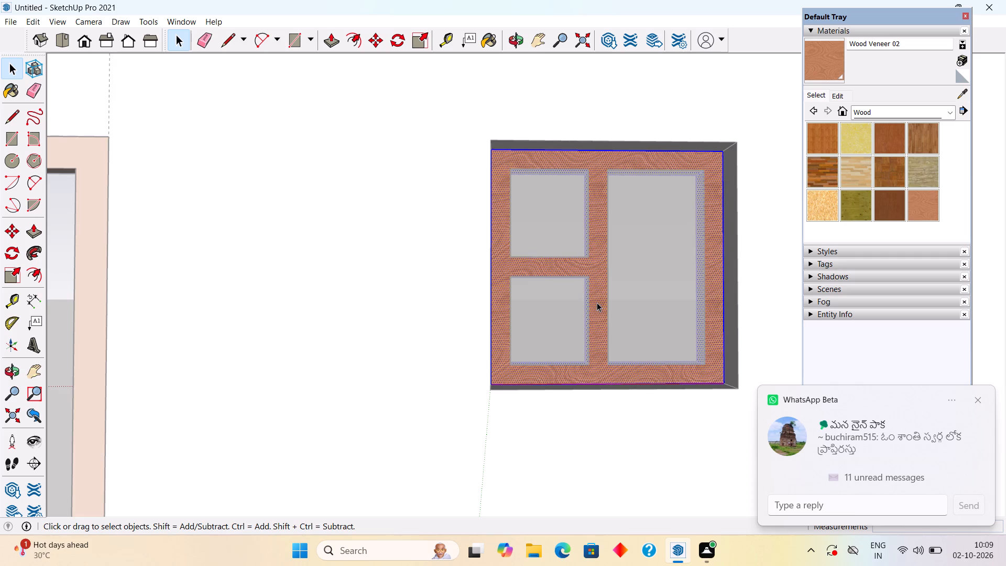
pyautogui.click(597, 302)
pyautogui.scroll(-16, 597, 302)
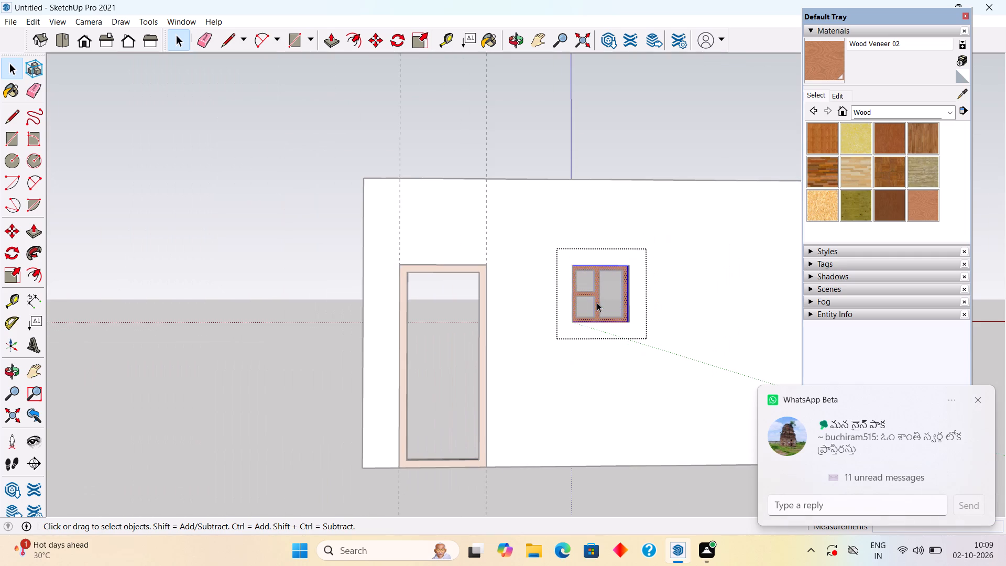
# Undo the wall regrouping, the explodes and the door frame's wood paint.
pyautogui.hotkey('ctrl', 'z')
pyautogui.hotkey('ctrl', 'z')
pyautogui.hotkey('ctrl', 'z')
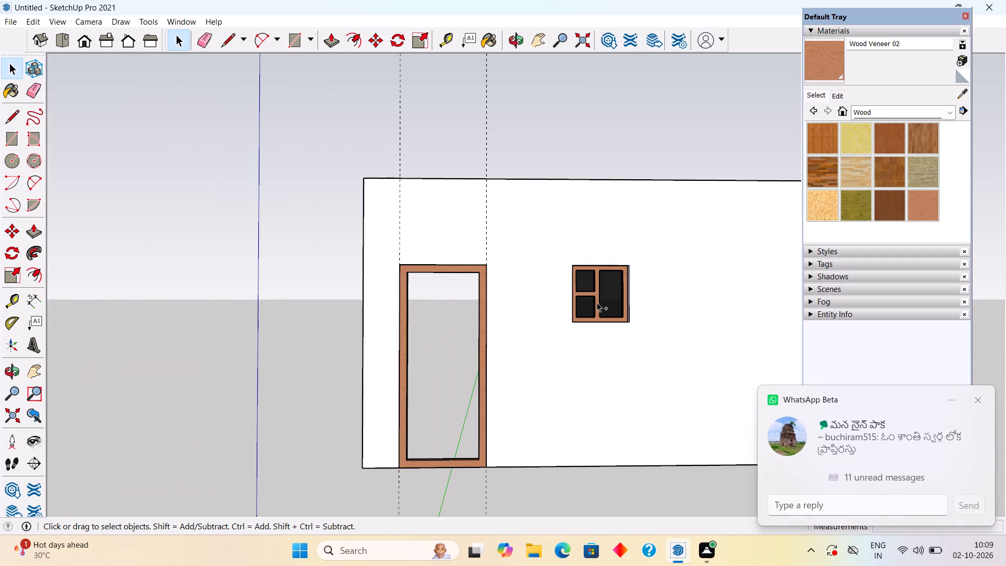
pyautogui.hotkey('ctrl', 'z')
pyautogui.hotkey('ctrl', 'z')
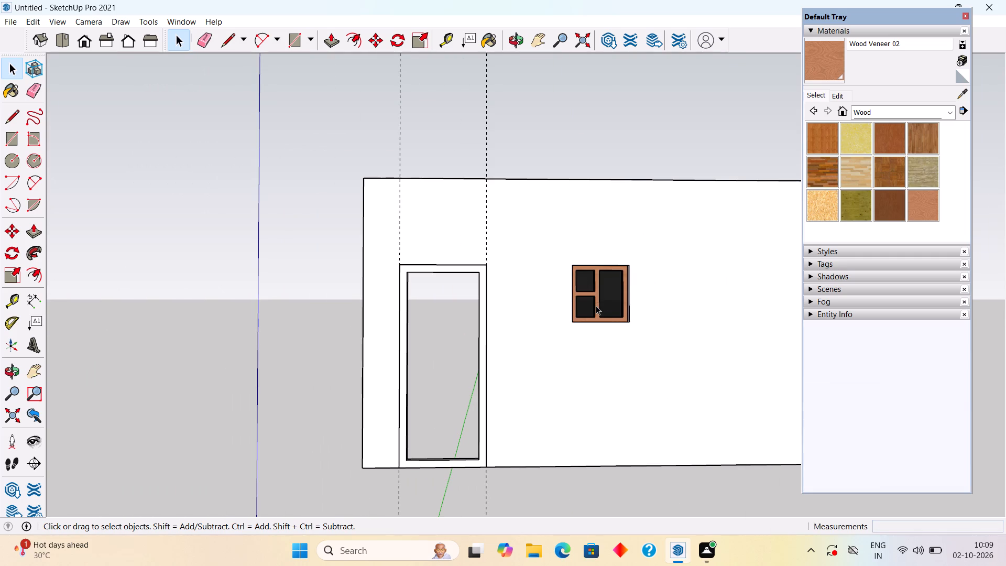
# Paint the door frame with the Wood Veneer 02 material.
pyautogui.click(504, 140)
pyautogui.click(543, 236)
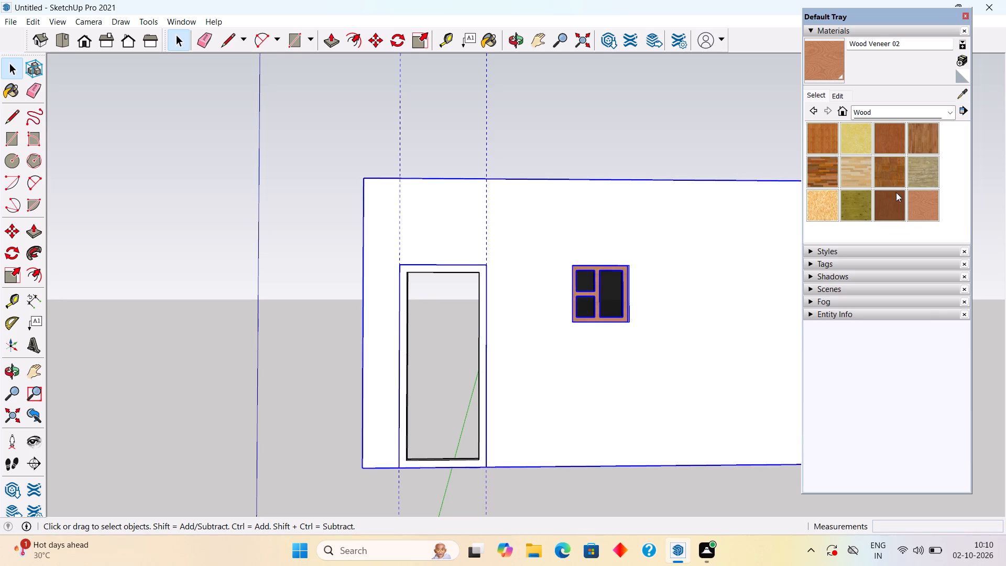
pyautogui.click(915, 195)
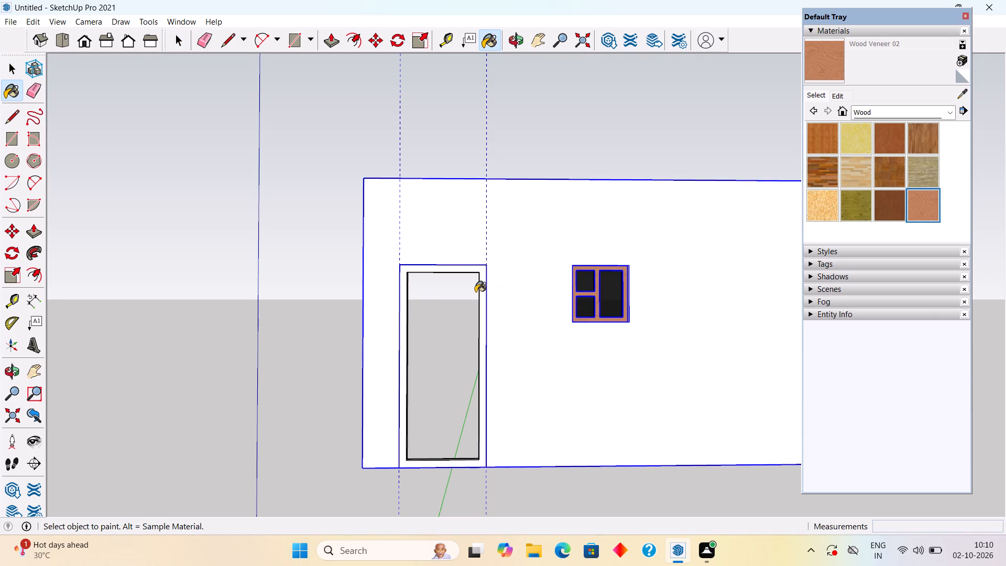
pyautogui.click(483, 291)
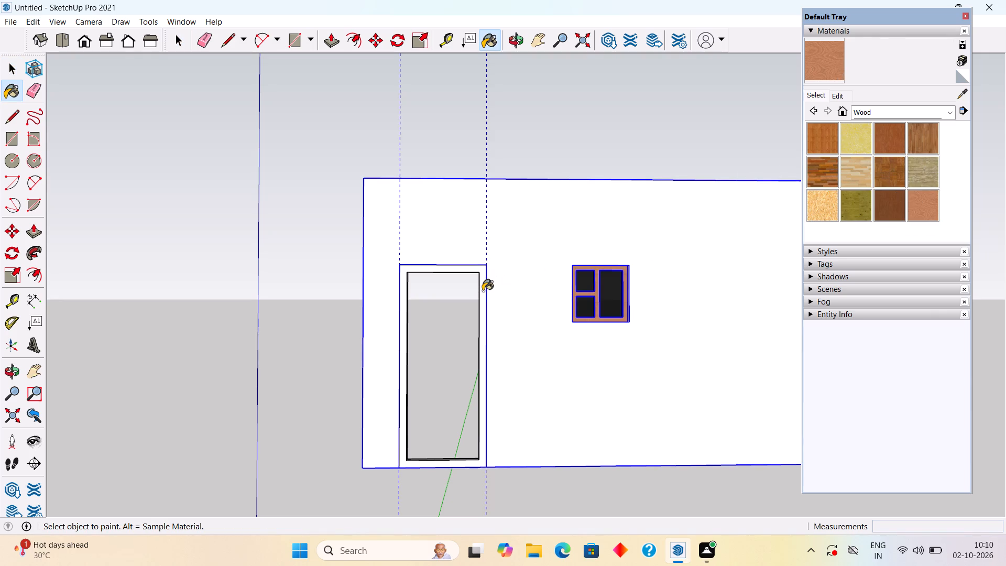
pyautogui.press('space')
pyautogui.click(426, 169)
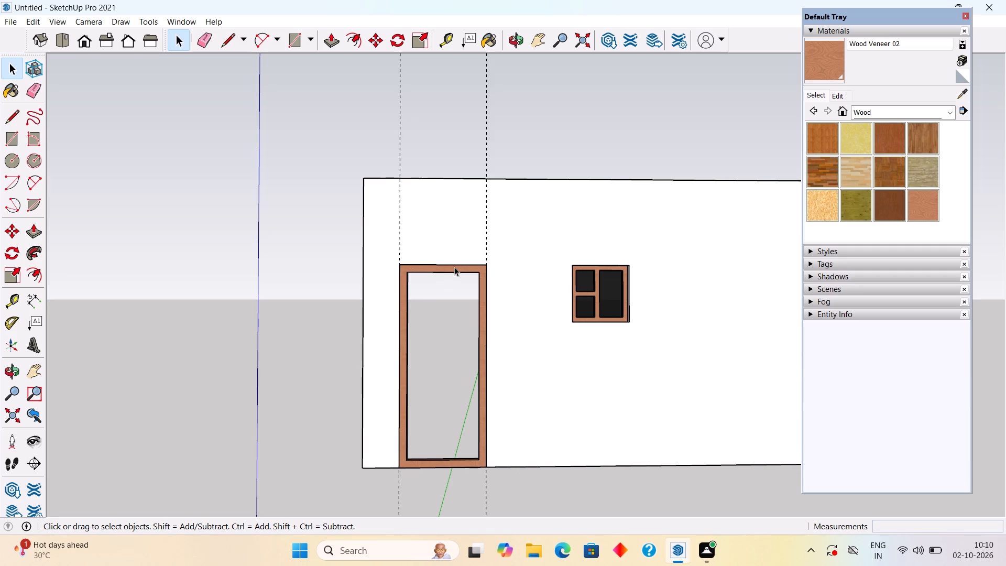
# Group the door frame together with the top storey front wall and its window.
pyautogui.doubleClick(455, 267)
pyautogui.click(455, 267)
pyautogui.click(314, 260)
pyautogui.click(403, 271)
pyautogui.click(419, 246)
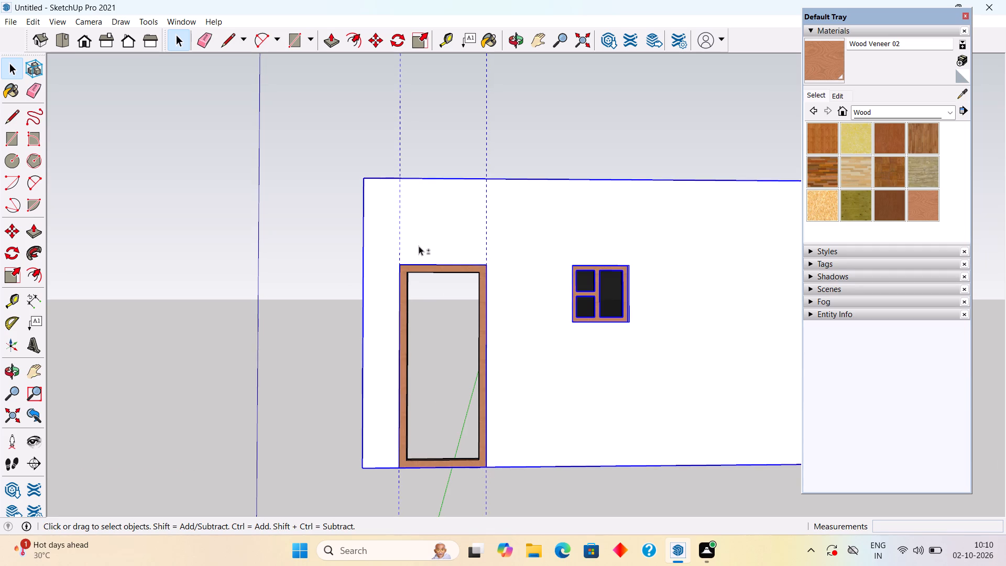
pyautogui.keyDown('shift'); pyautogui.click(411, 265); pyautogui.keyUp('shift')
pyautogui.rightClick(411, 268)
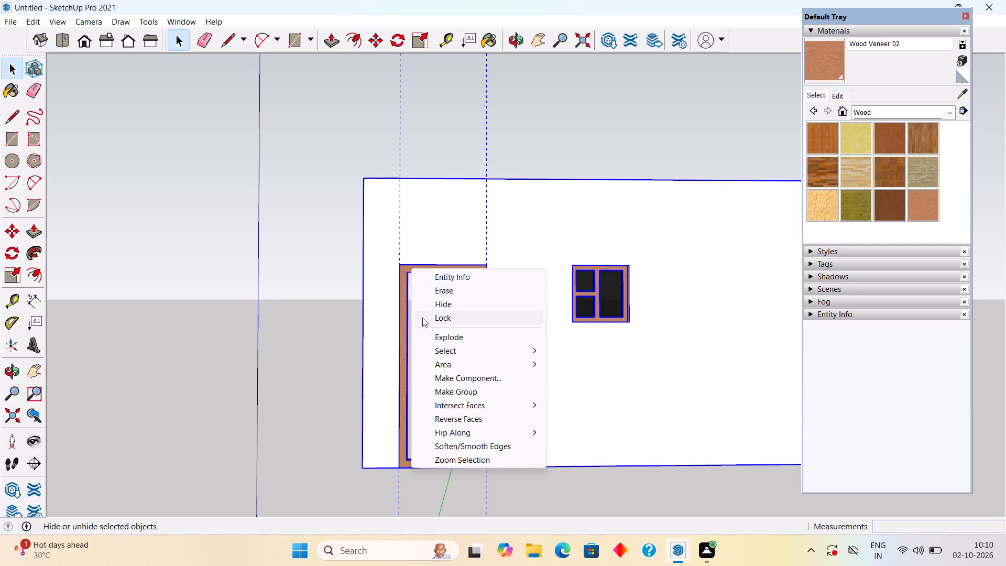
pyautogui.click(457, 388)
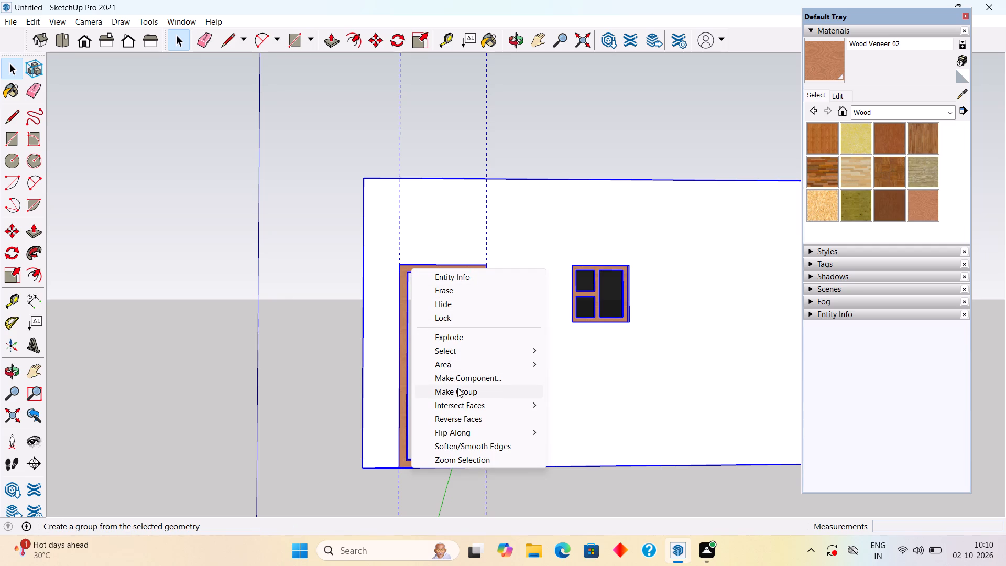
pyautogui.click(347, 310)
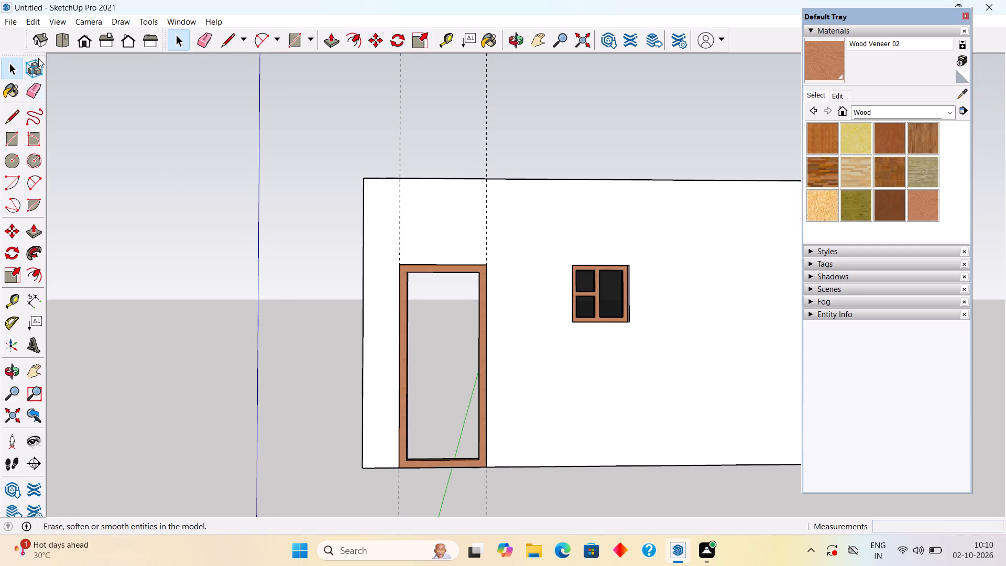
# Delete all guides from the model.
pyautogui.click(33, 24)
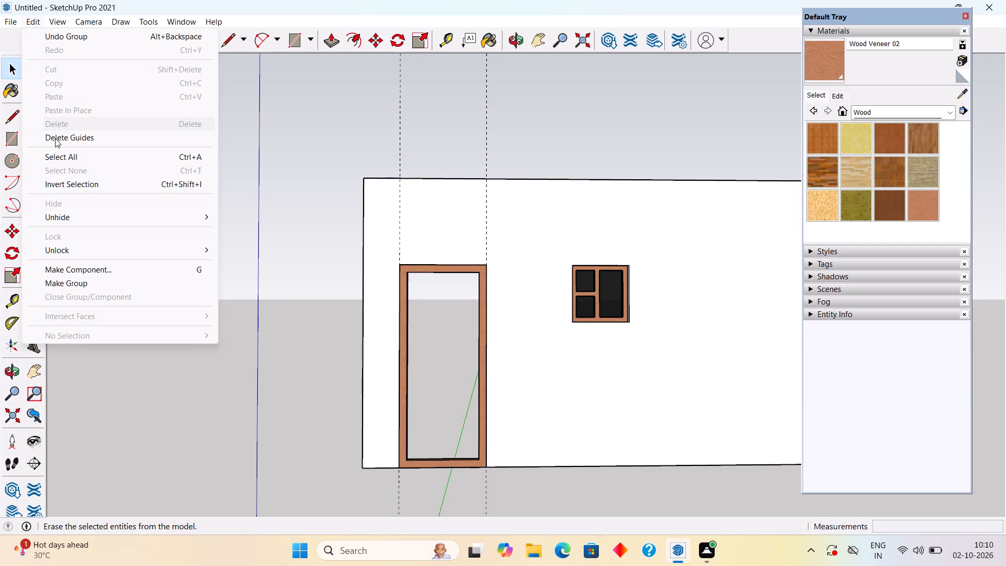
pyautogui.click(55, 138)
# Unhide all hidden parts of the house.
pyautogui.click(37, 20)
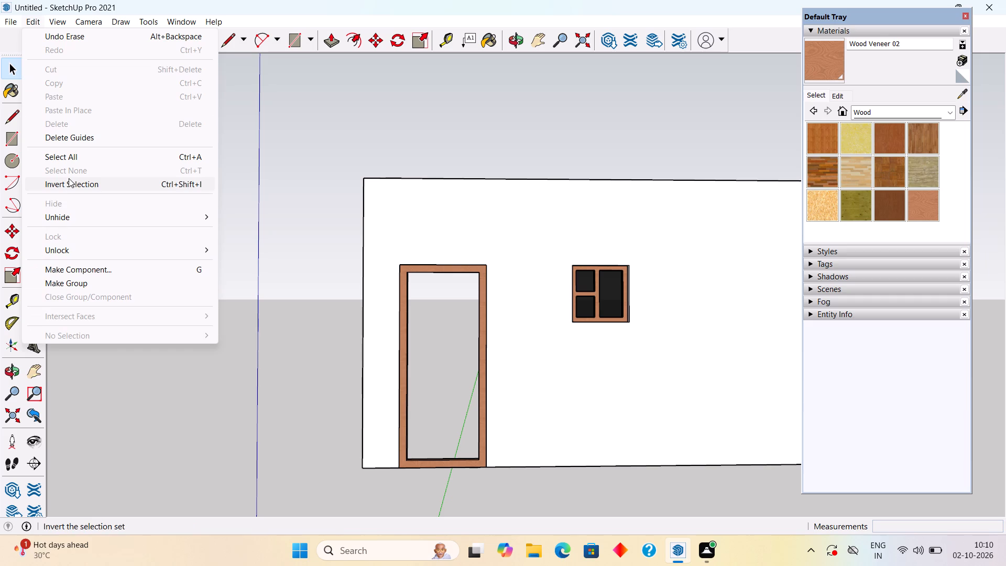
pyautogui.click(79, 215)
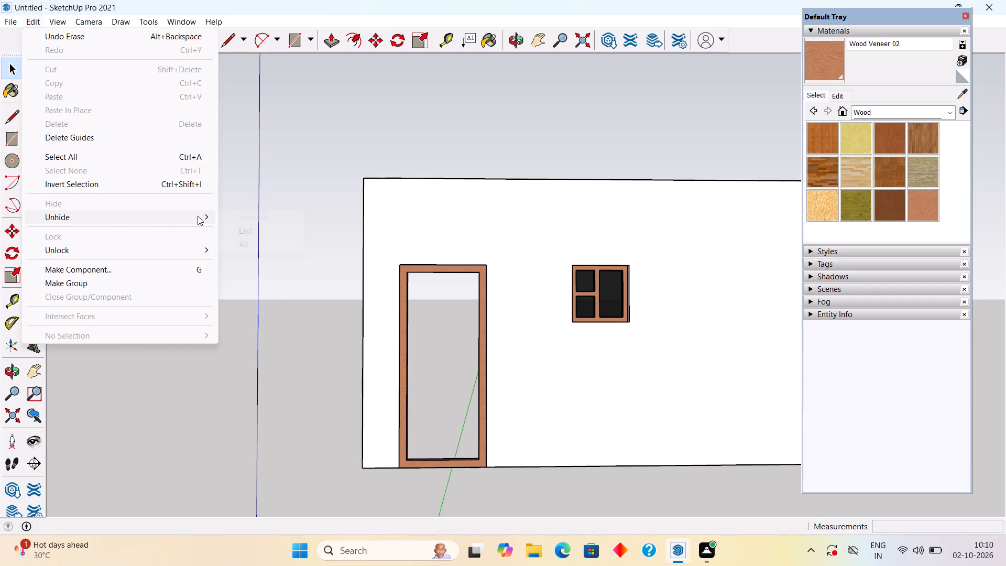
pyautogui.click(198, 216)
pyautogui.click(234, 251)
# Examine the whole three-storey house from the front, including its doorway and windows on each storey.
pyautogui.scroll(-2, 234, 251)
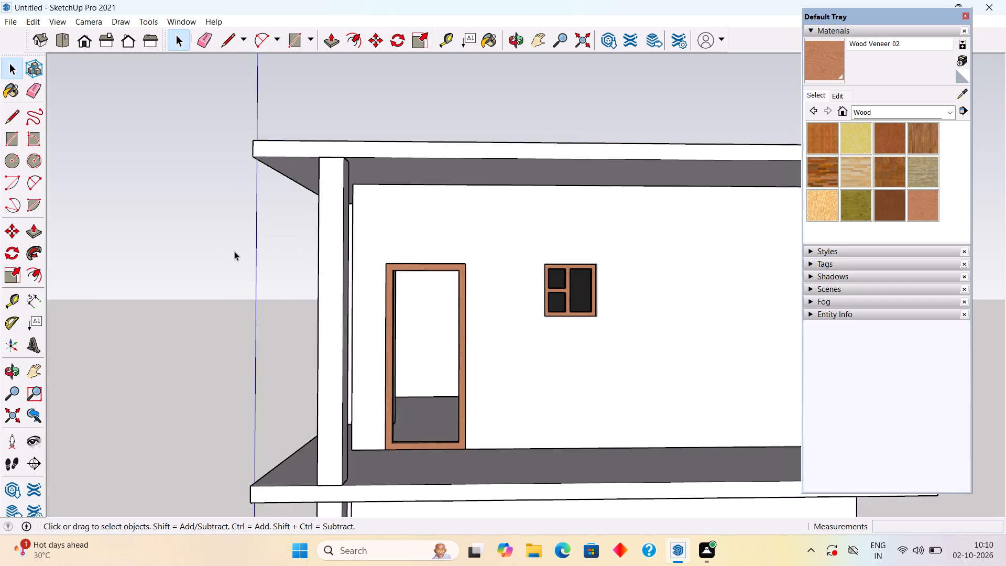
pyautogui.scroll(-11, 234, 251)
pyautogui.click(576, 149)
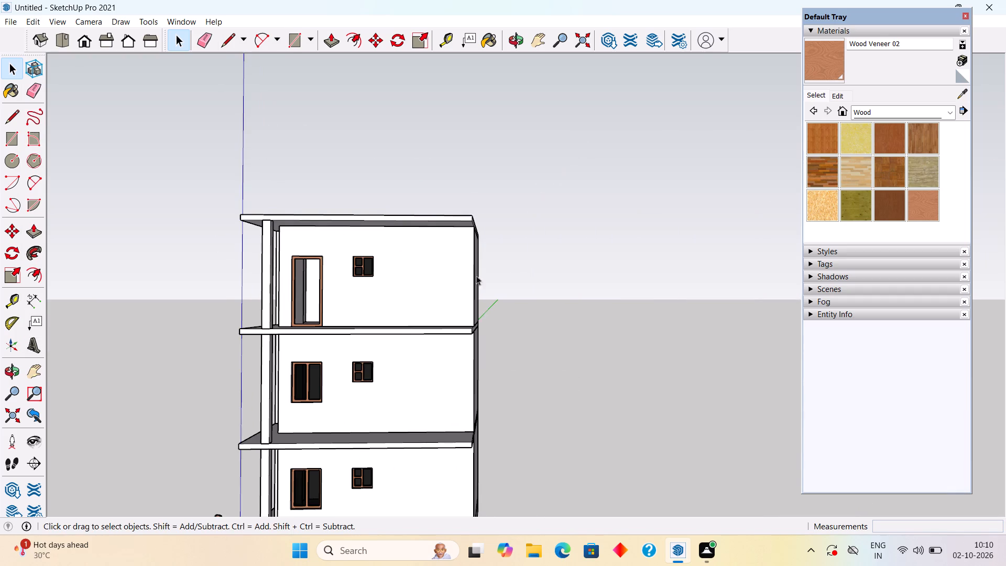
pyautogui.moveTo(475, 278); pyautogui.dragTo(390, 255, button='middle')
pyautogui.scroll(-6, 390, 255)
pyautogui.moveTo(438, 333); pyautogui.dragTo(573, 390, button='middle')
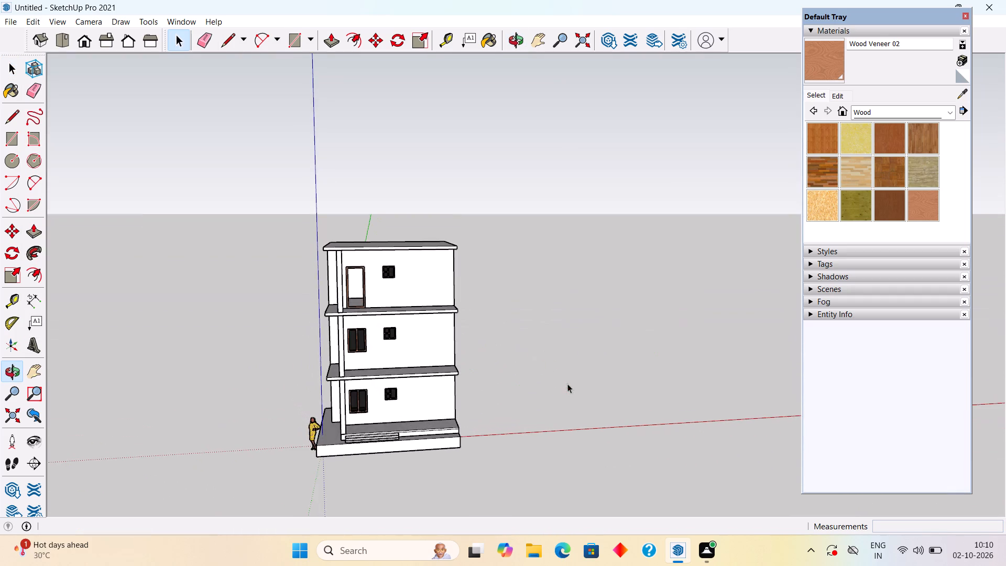
pyautogui.scroll(2, 411, 356)
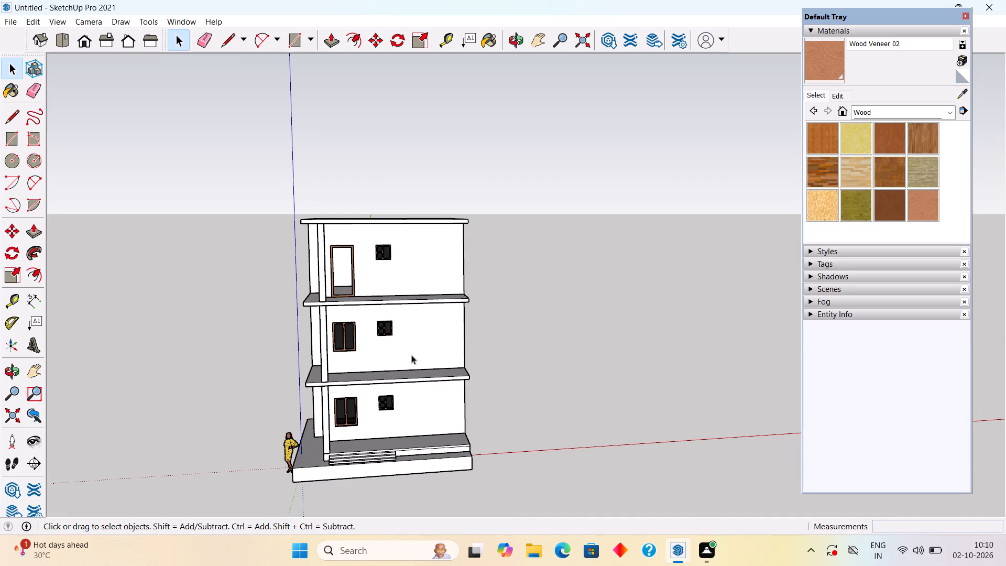
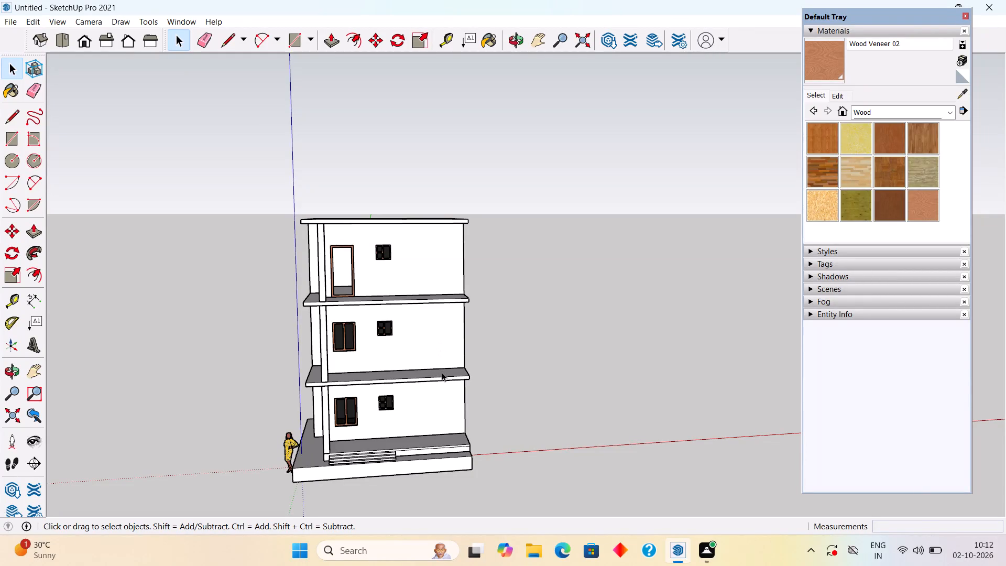
# Examine the house's front elevation from several angles, including the floor slabs, the right side wall, the entrance steps and the openings.
pyautogui.scroll(-3, 442, 376)
pyautogui.moveTo(442, 377); pyautogui.dragTo(368, 353, button='middle')
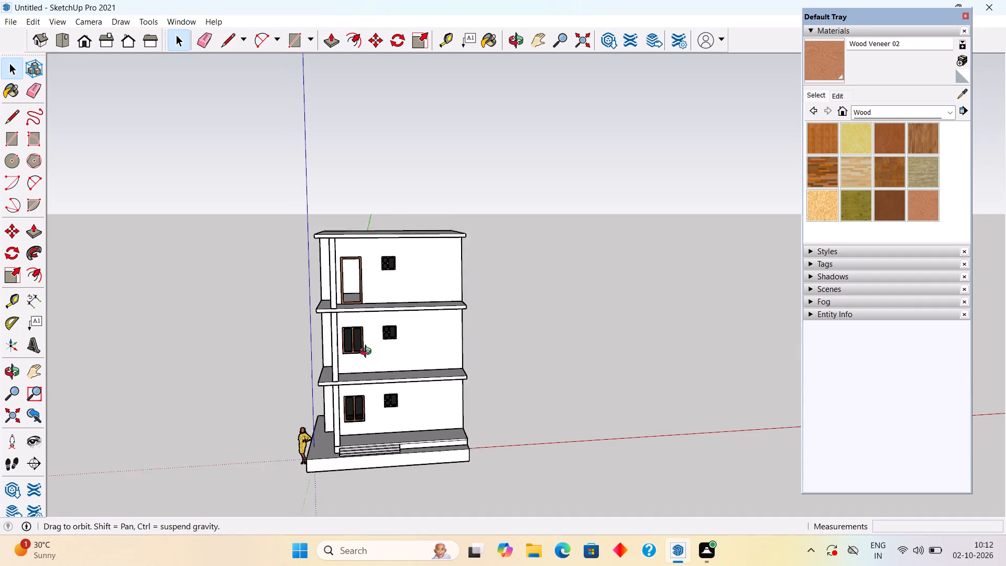
pyautogui.moveTo(368, 353); pyautogui.dragTo(349, 321, button='middle')
pyautogui.scroll(10, 370, 355)
pyautogui.moveTo(405, 326); pyautogui.dragTo(370, 366, button='middle')
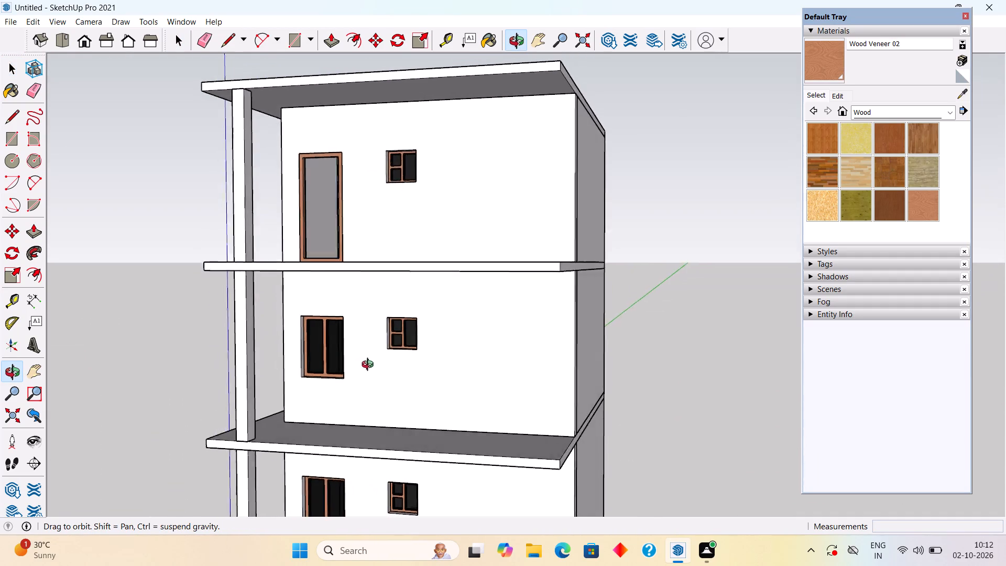
pyautogui.moveTo(370, 366); pyautogui.dragTo(303, 360, button='middle')
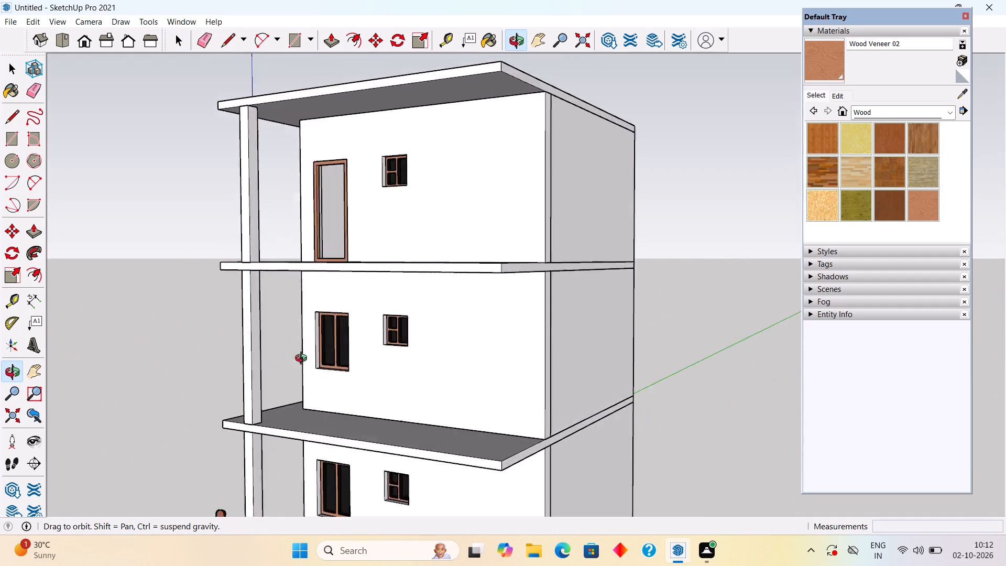
pyautogui.moveTo(303, 360); pyautogui.dragTo(344, 329, button='middle')
pyautogui.scroll(-8, 343, 323)
pyautogui.moveTo(399, 450); pyautogui.dragTo(494, 451, button='middle')
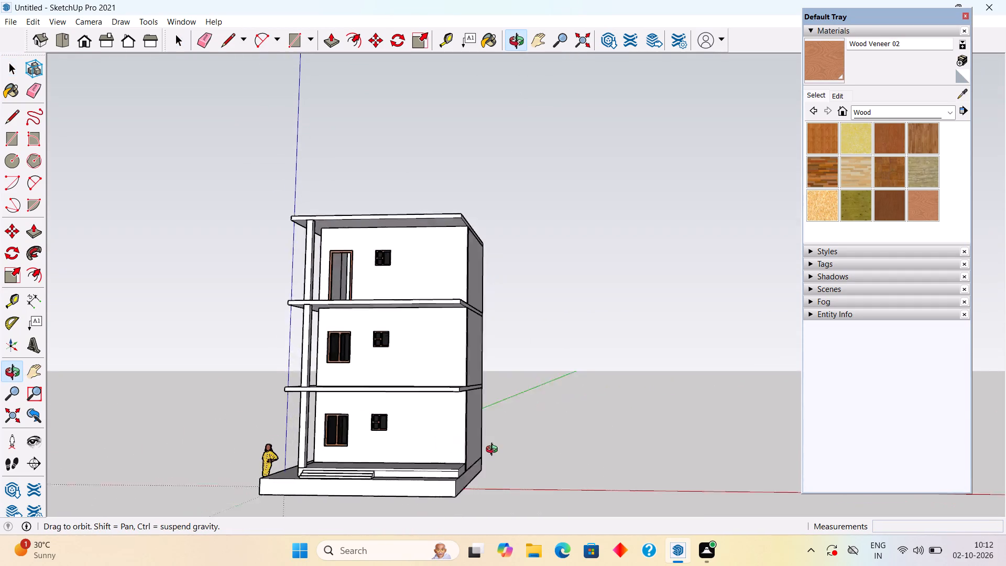
pyautogui.moveTo(494, 451); pyautogui.dragTo(495, 452, button='middle')
pyautogui.scroll(1, 379, 471)
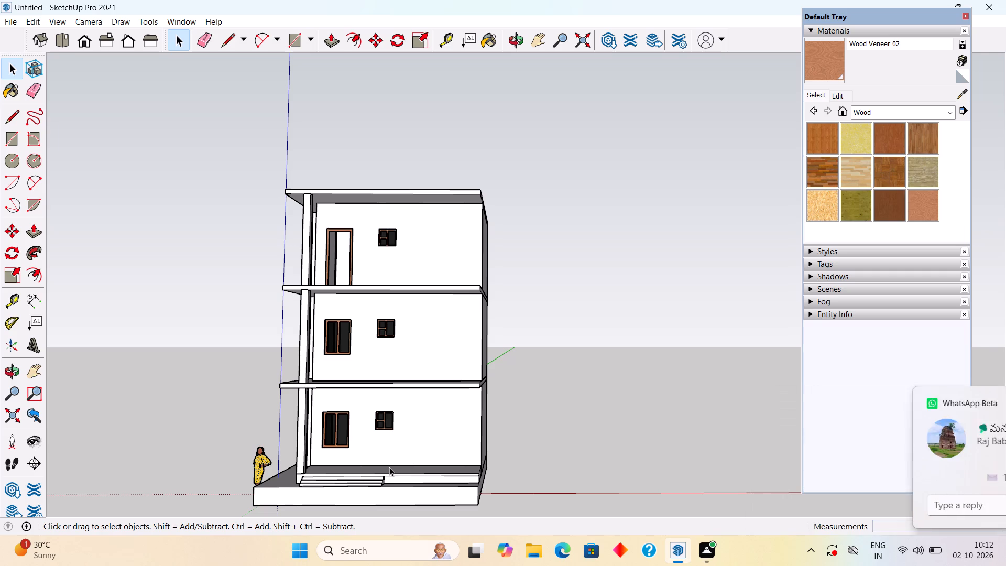
pyautogui.scroll(1, 389, 466)
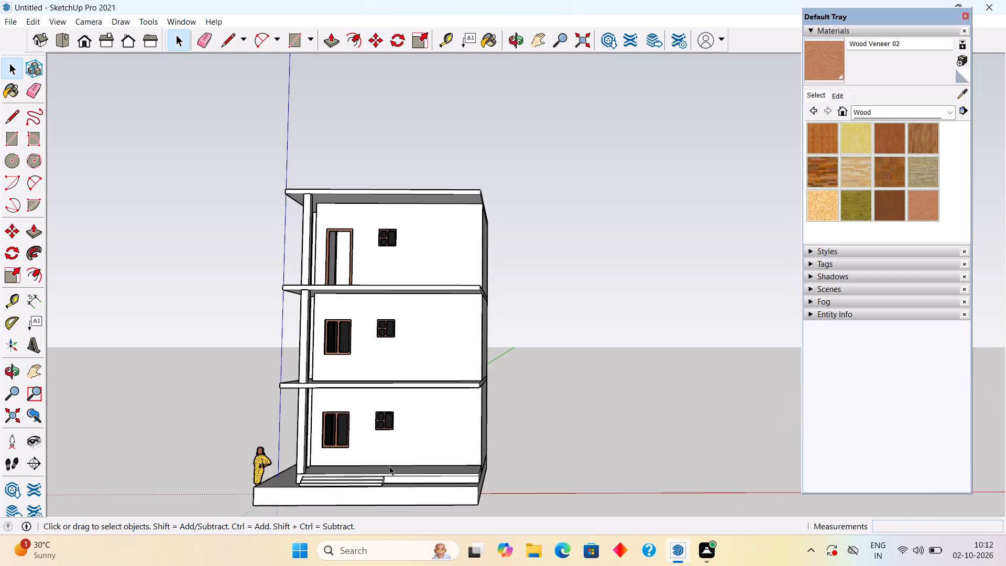
pyautogui.scroll(2, 389, 466)
pyautogui.scroll(3, 373, 400)
pyautogui.scroll(-7, 371, 387)
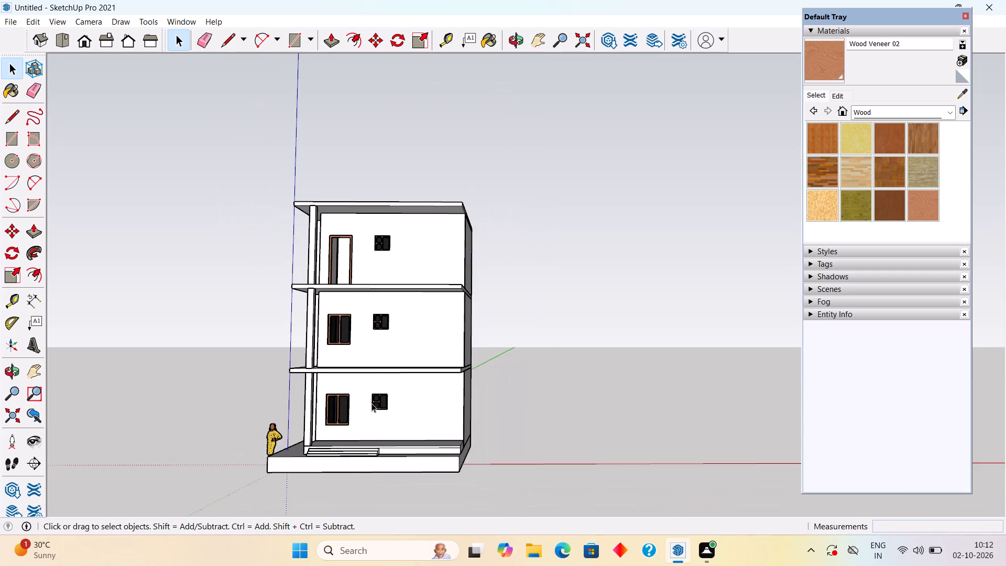
pyautogui.moveTo(383, 448); pyautogui.dragTo(436, 520, button='middle')
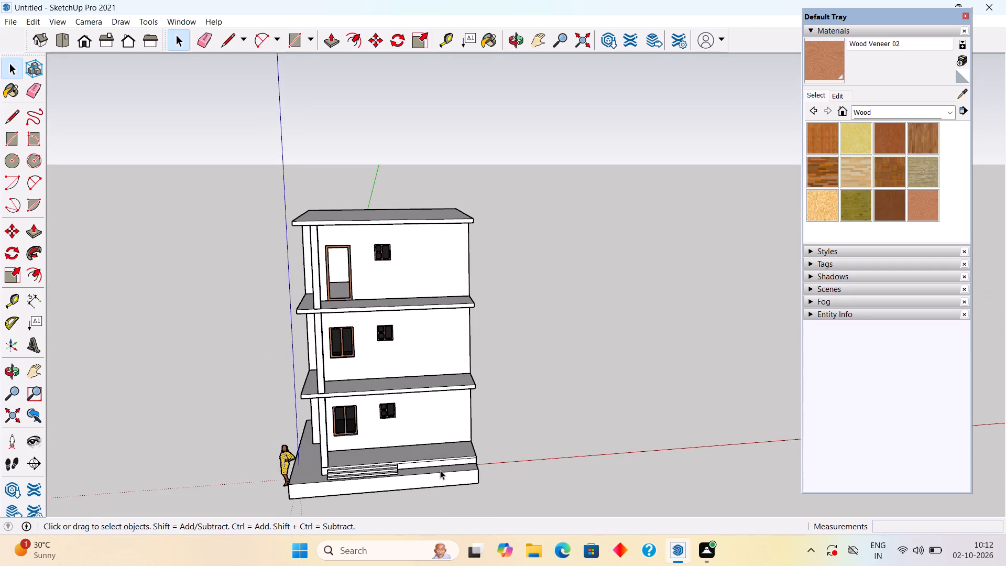
pyautogui.moveTo(414, 456); pyautogui.dragTo(415, 484, button='middle')
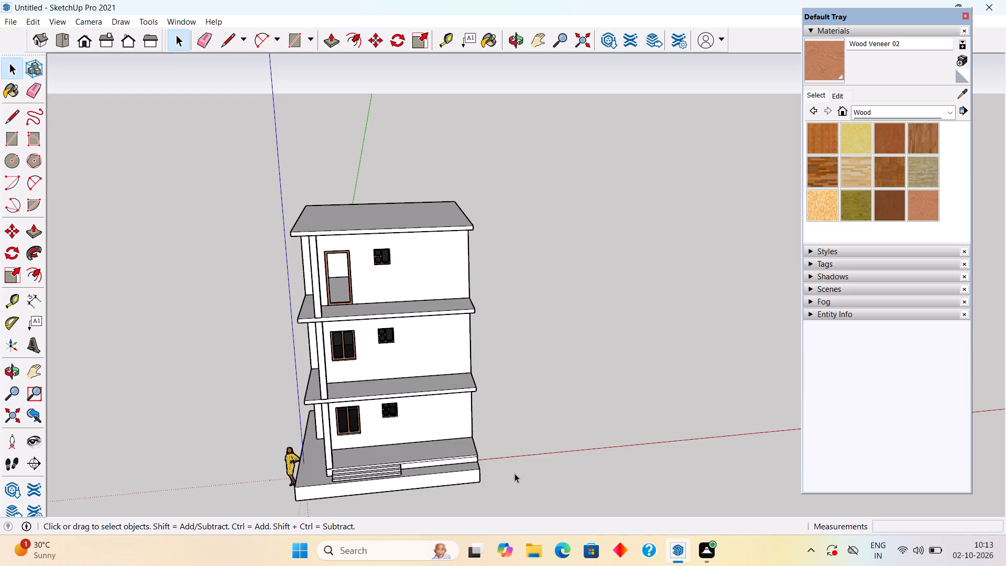
pyautogui.moveTo(490, 440); pyautogui.dragTo(399, 328, button='middle')
pyautogui.moveTo(426, 415); pyautogui.dragTo(470, 429, button='middle')
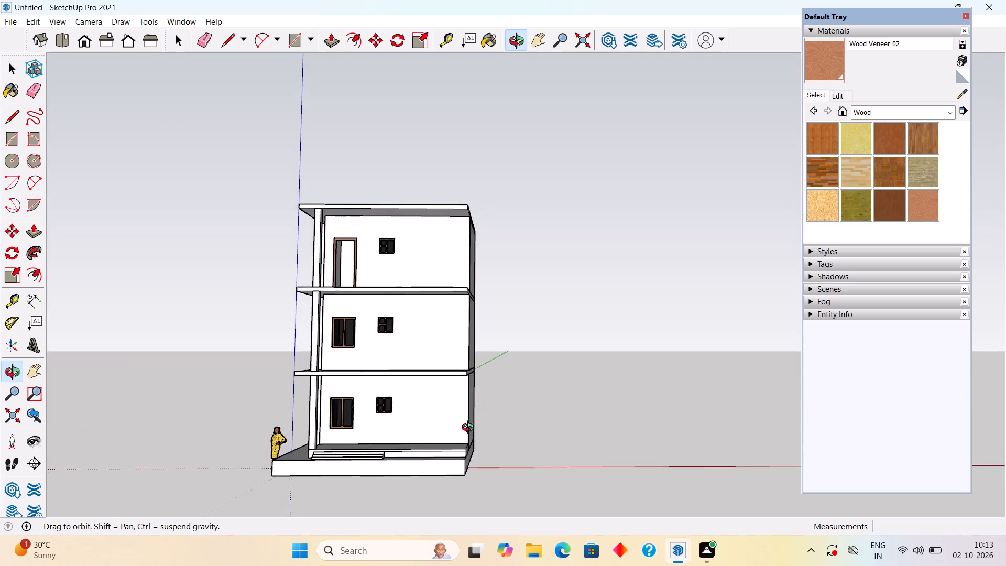
pyautogui.moveTo(470, 429); pyautogui.dragTo(477, 448, button='middle')
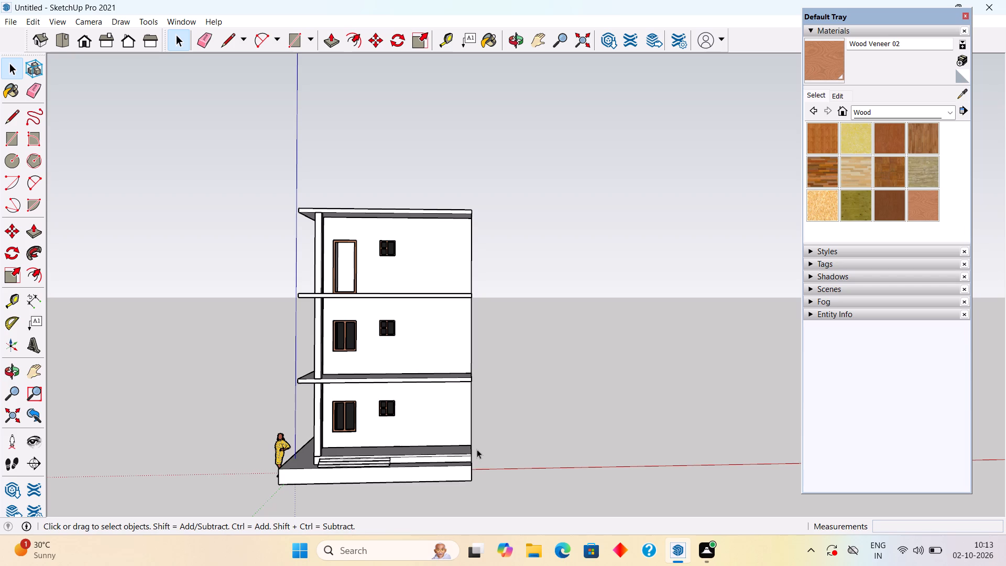
pyautogui.moveTo(455, 293); pyautogui.dragTo(455, 306, button='middle')
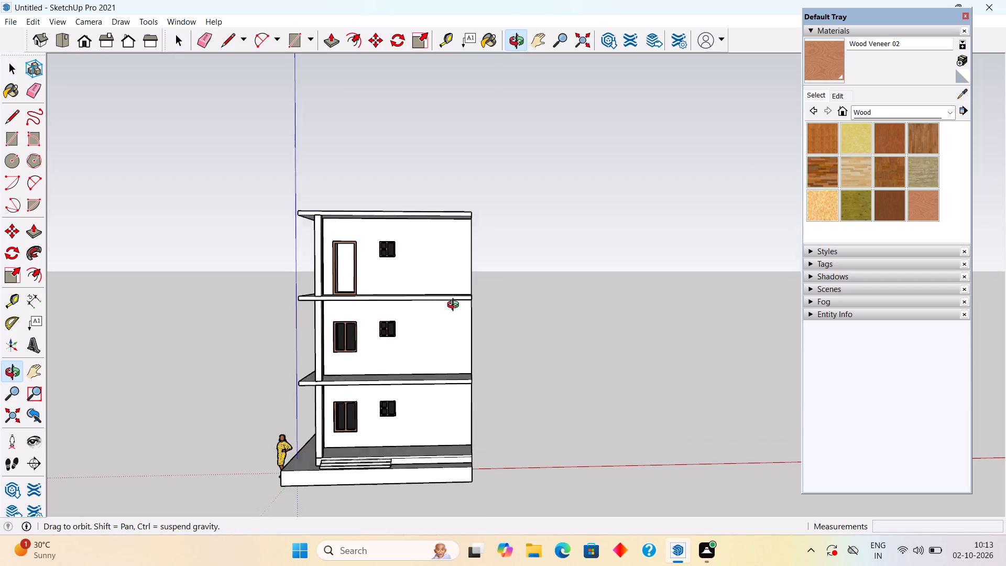
pyautogui.moveTo(455, 306); pyautogui.dragTo(467, 362, button='middle')
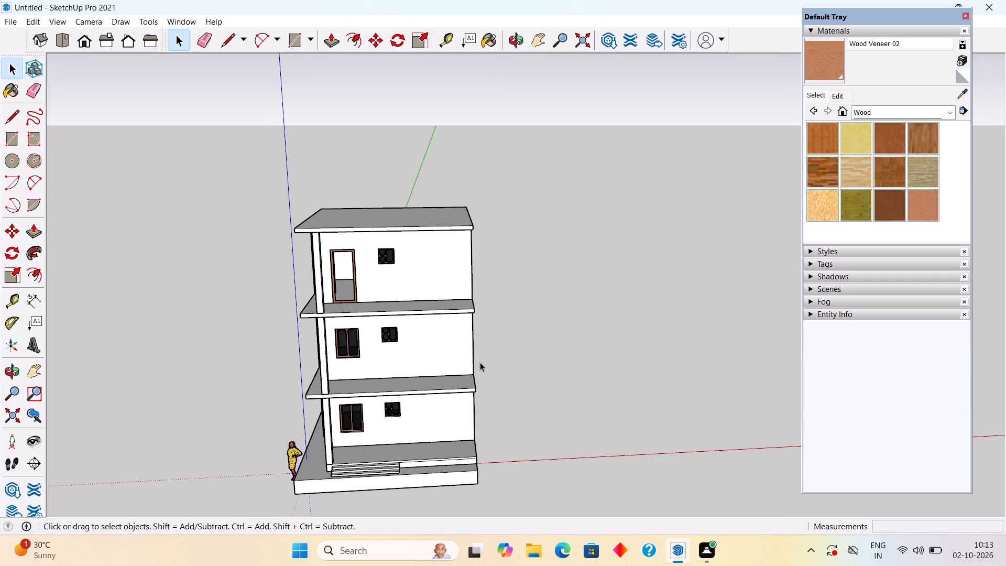
# Place a vertical guide on the house's front, about 10' 7 1/2" in from the roof slab's right end.
pyautogui.press('t')
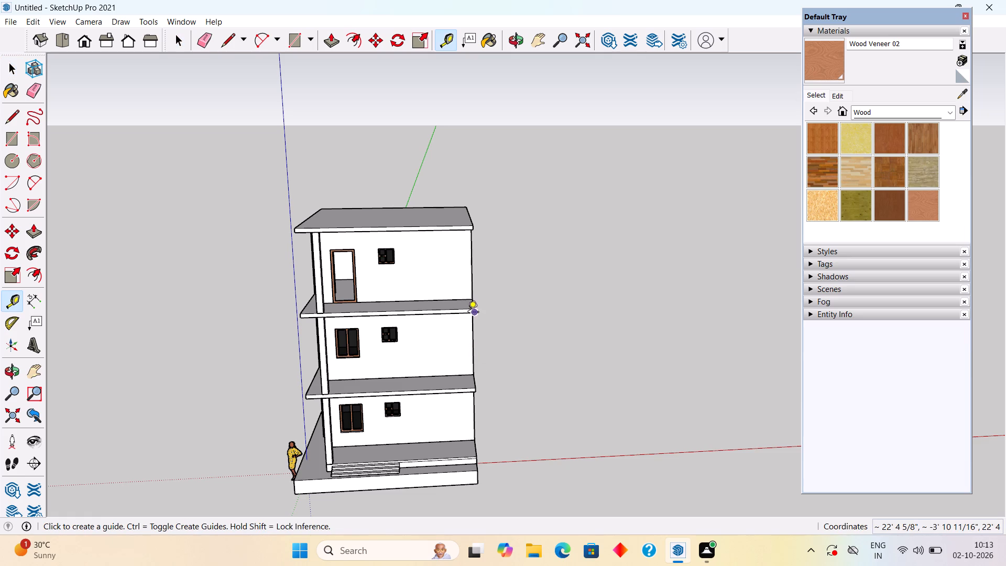
pyautogui.scroll(6, 473, 311)
pyautogui.scroll(3, 502, 132)
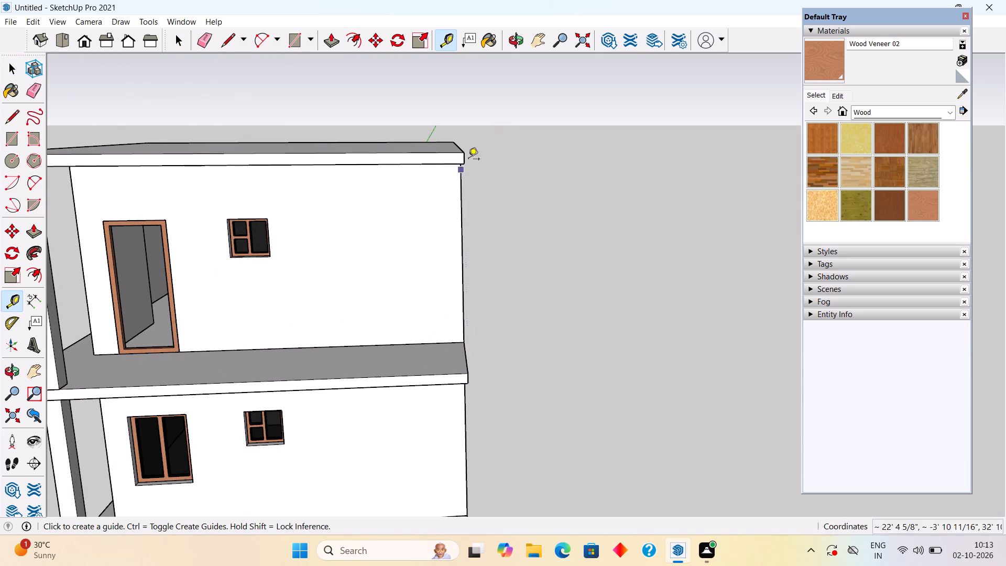
pyautogui.scroll(11, 464, 160)
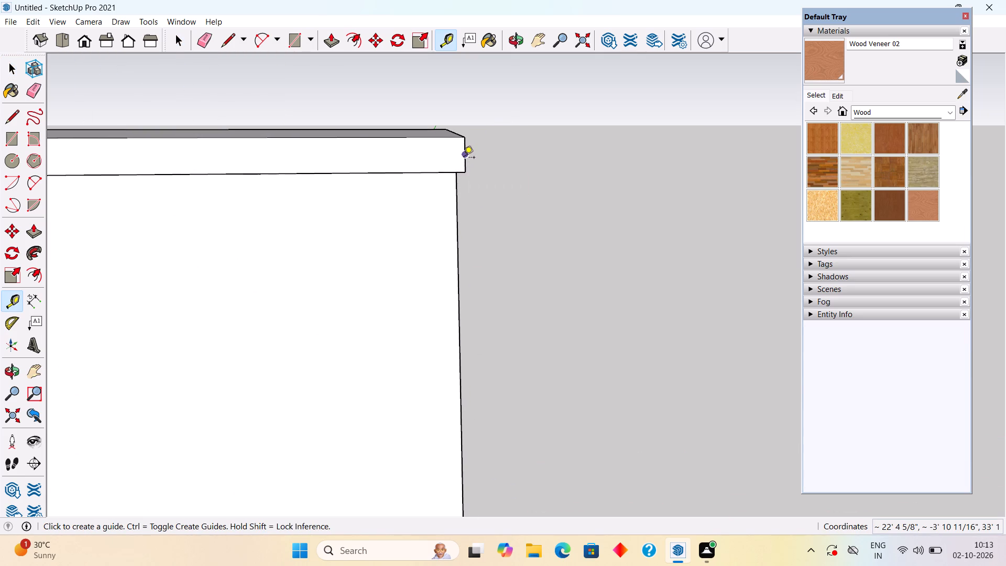
pyautogui.click(464, 164)
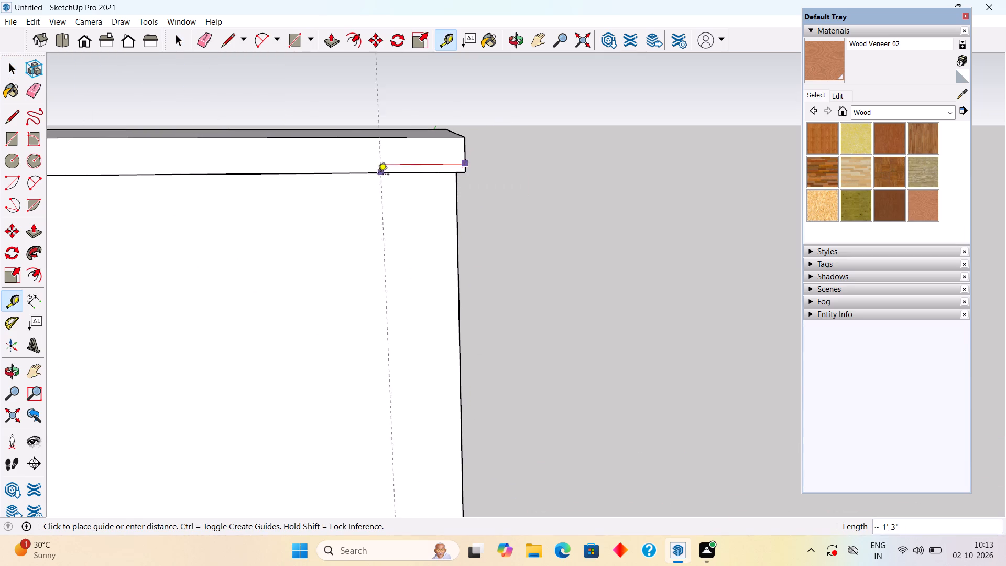
pyautogui.scroll(-9, 315, 194)
pyautogui.scroll(-2, 134, 178)
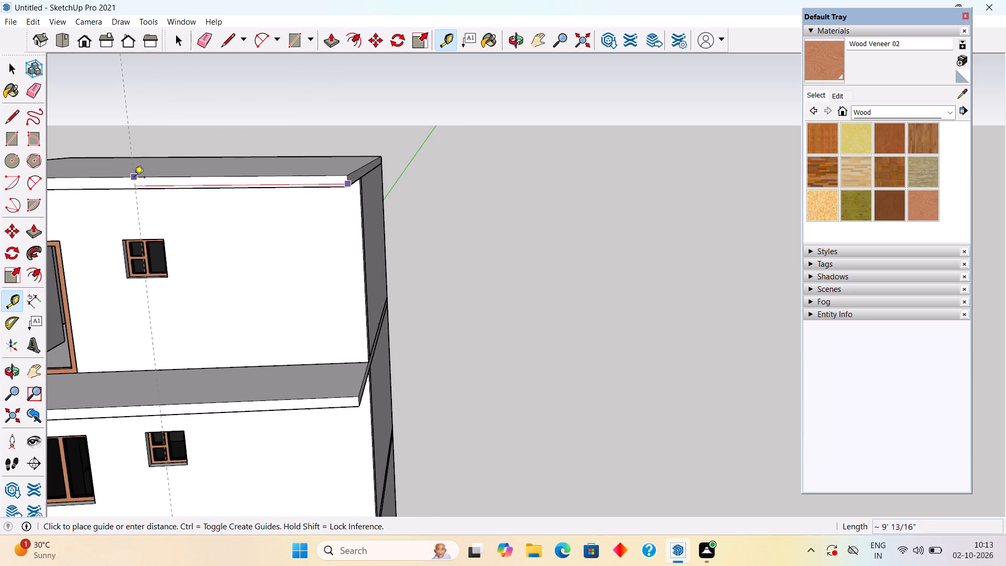
pyautogui.scroll(-8, 134, 178)
pyautogui.click(122, 179)
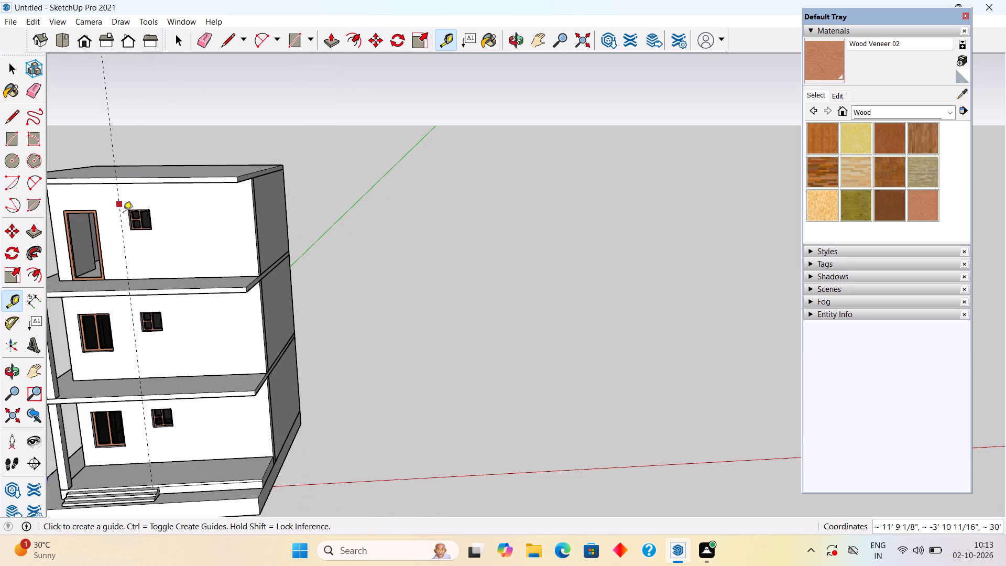
pyautogui.moveTo(152, 282); pyautogui.dragTo(233, 271, button='middle')
pyautogui.scroll(-8, 233, 271)
pyautogui.scroll(4, 101, 364)
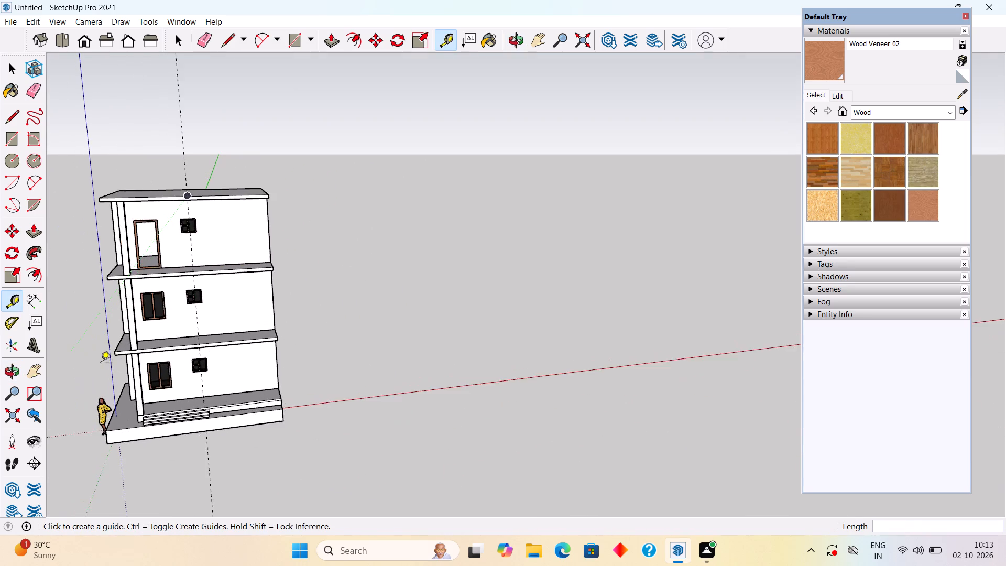
pyautogui.scroll(5, 76, 426)
pyautogui.moveTo(75, 429); pyautogui.dragTo(0, 476, button='middle')
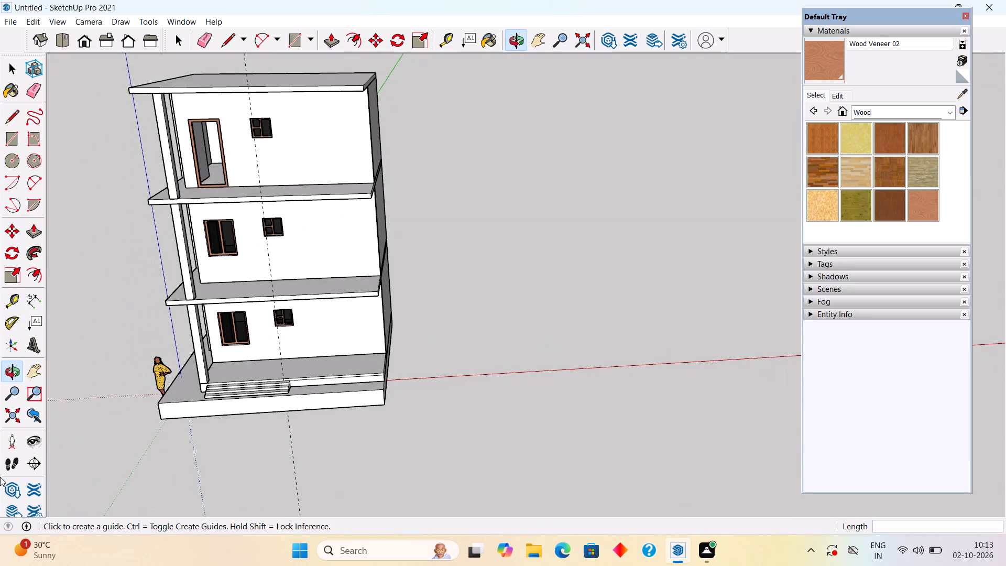
pyautogui.scroll(4, 159, 435)
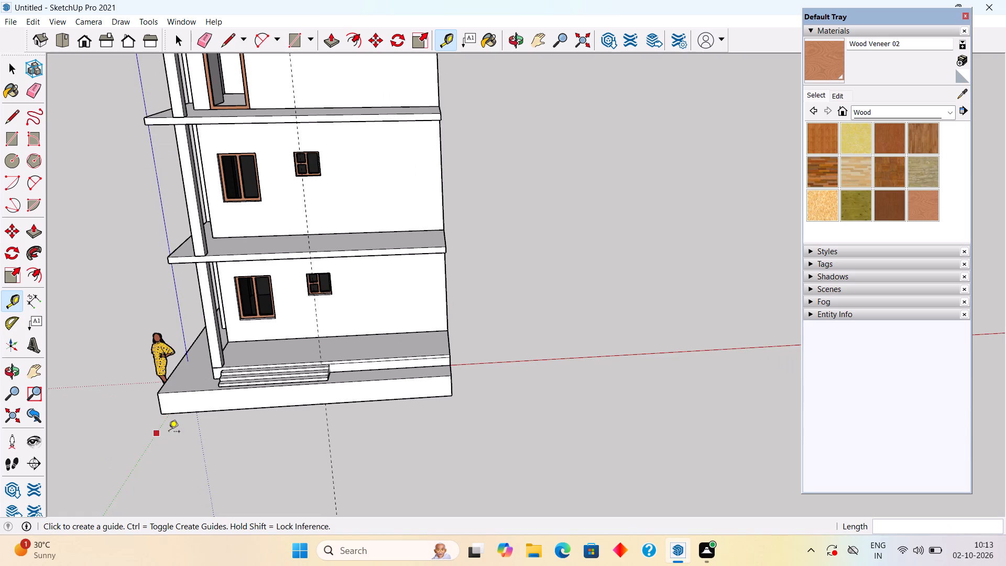
pyautogui.press('space')
# Inside the ground-floor platform group, push the right end face of the entrance steps in about 7 1/2" to the vertical guide.
pyautogui.scroll(1, 323, 387)
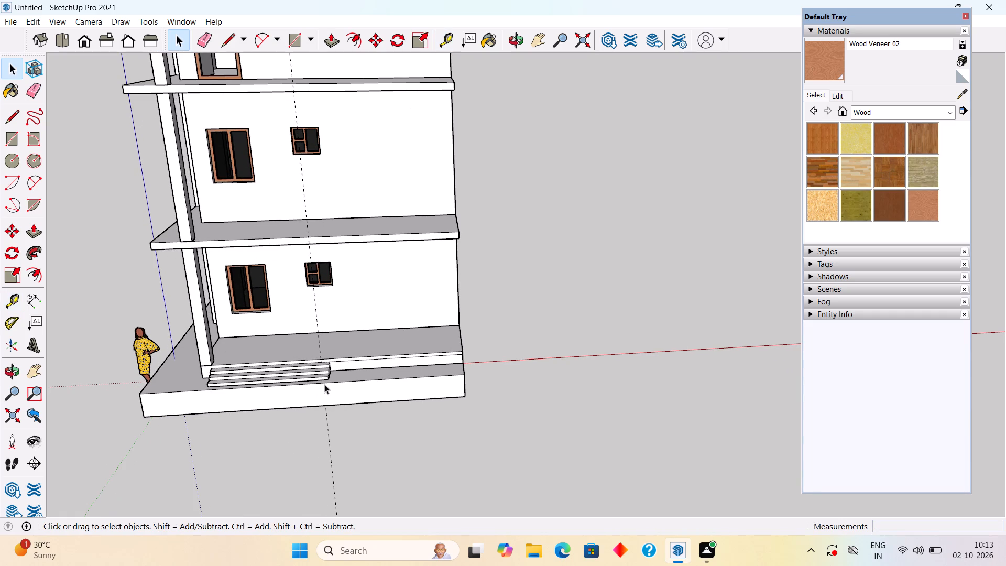
pyautogui.moveTo(324, 384); pyautogui.dragTo(251, 389, button='middle')
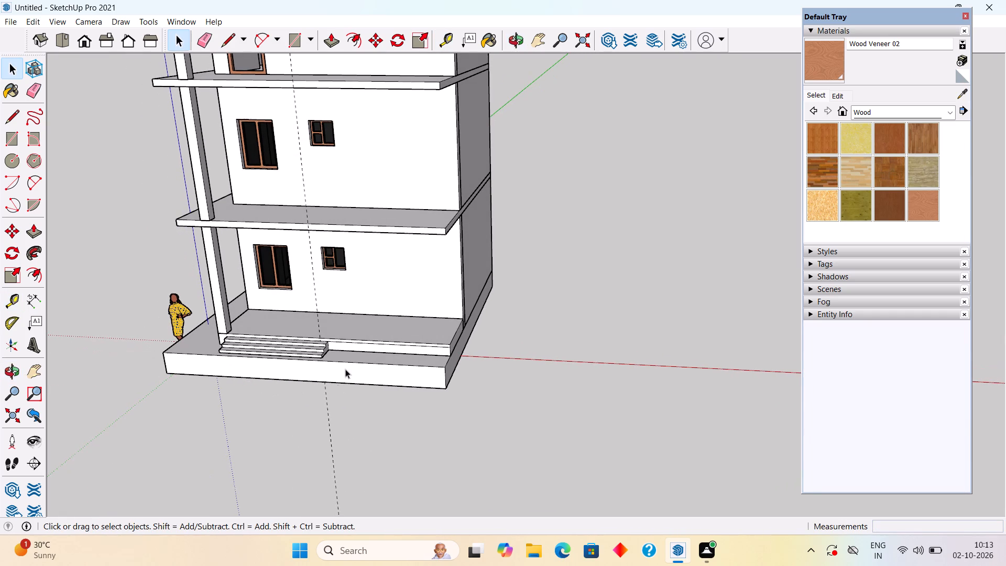
pyautogui.moveTo(349, 359); pyautogui.dragTo(198, 345, button='middle')
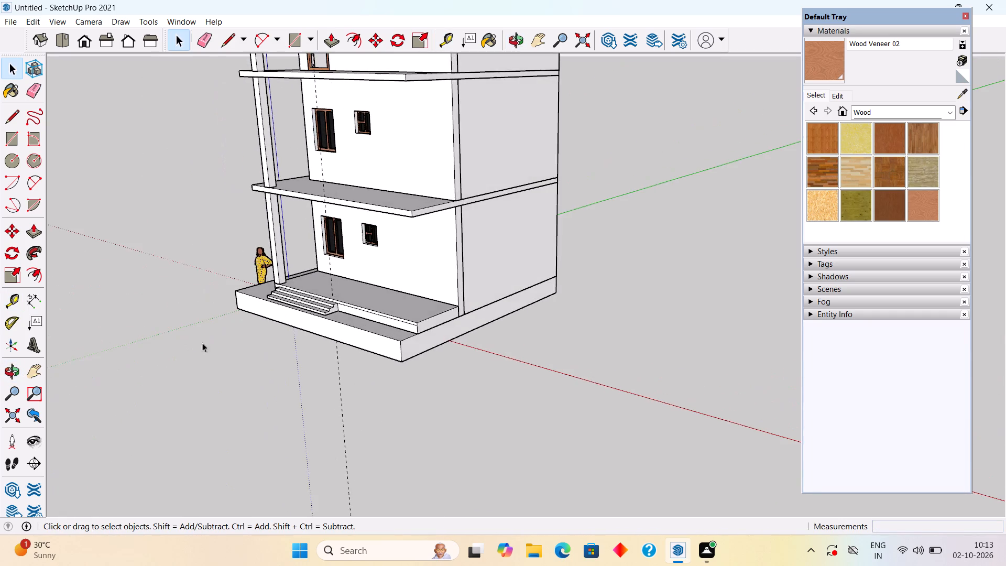
pyautogui.scroll(9, 371, 331)
pyautogui.tripleClick(302, 288)
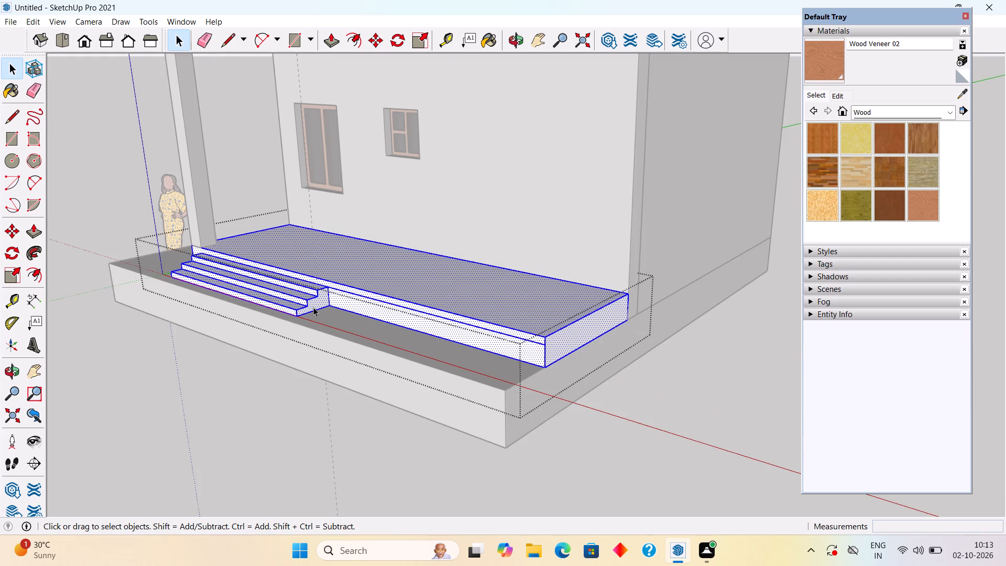
pyautogui.press('p')
pyautogui.click(316, 301)
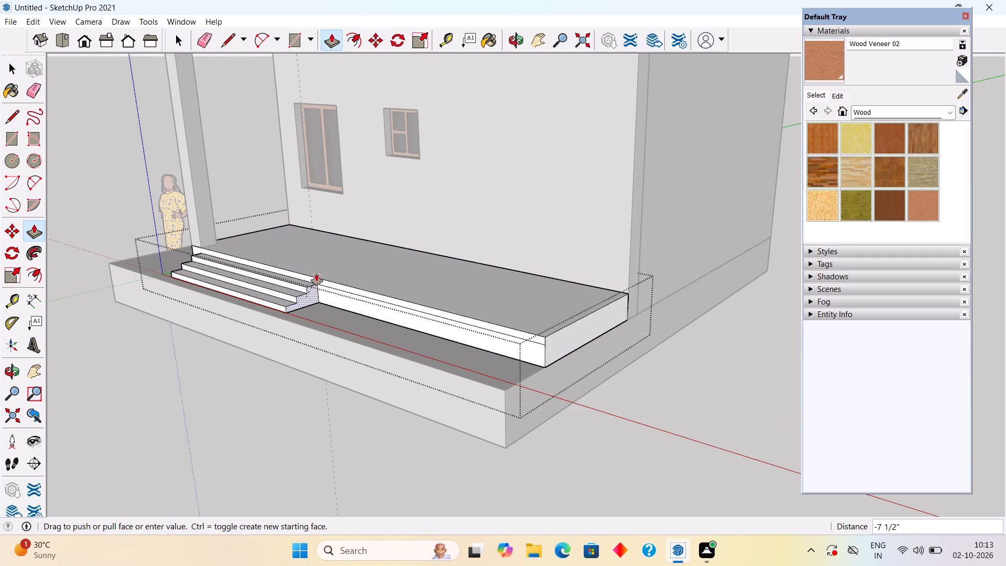
pyautogui.click(316, 273)
pyautogui.press('space')
pyautogui.moveTo(315, 315); pyautogui.dragTo(423, 347, button='middle')
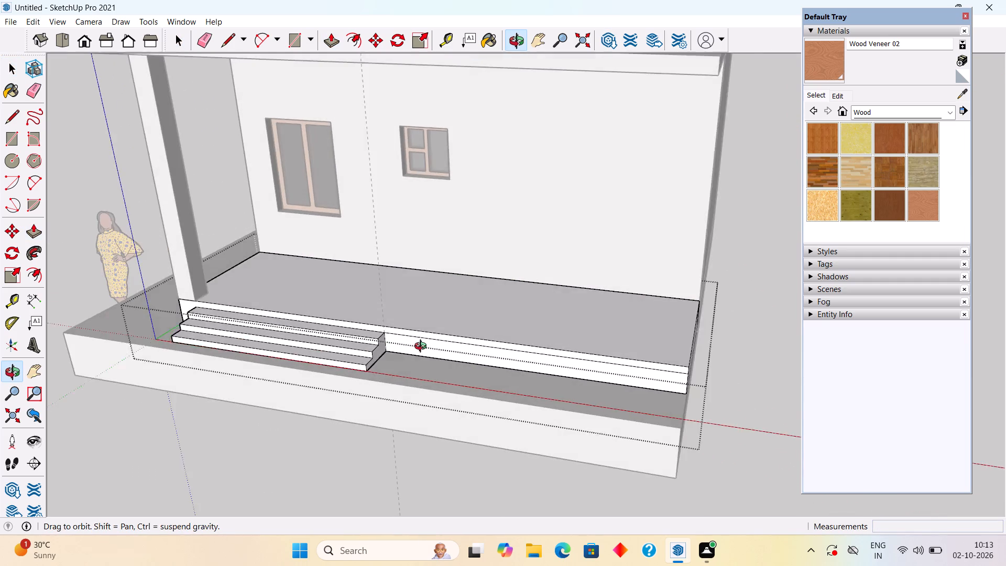
pyautogui.moveTo(423, 347); pyautogui.dragTo(433, 351, button='middle')
pyautogui.scroll(-8, 432, 351)
pyautogui.moveTo(450, 424); pyautogui.dragTo(555, 360, button='middle')
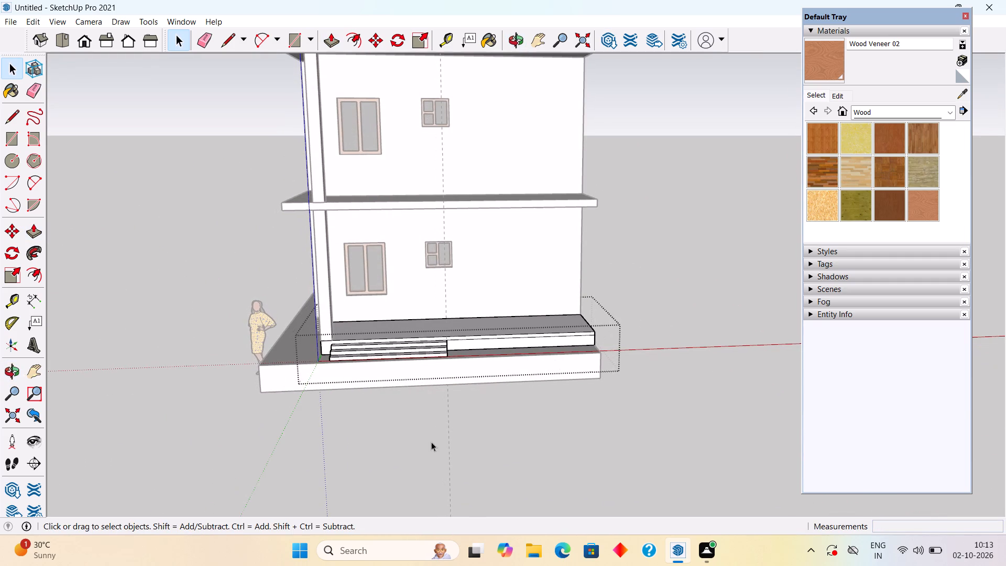
pyautogui.click(409, 447)
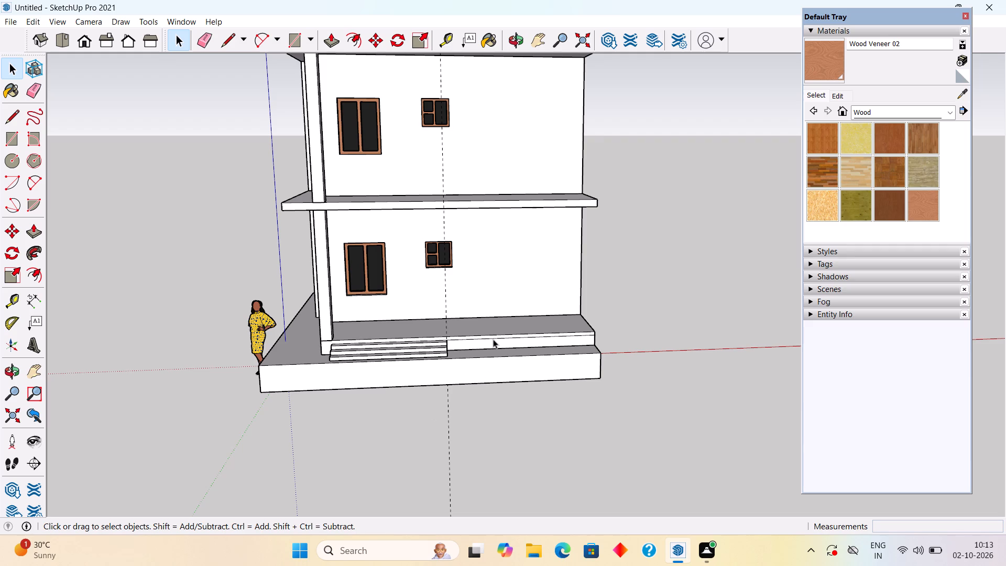
# Draw a 10' 7 1/2" by 31' 6" vertical rectangle from the guide at the roof slab's top to the entrance platform's lower right corner.
pyautogui.scroll(-7, 494, 338)
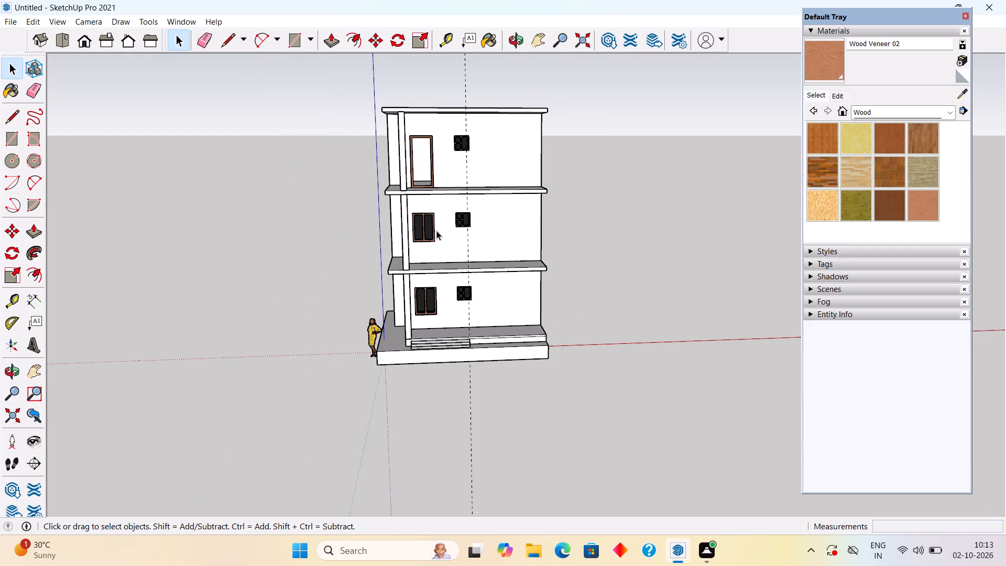
pyautogui.scroll(3, 457, 115)
pyautogui.press('r')
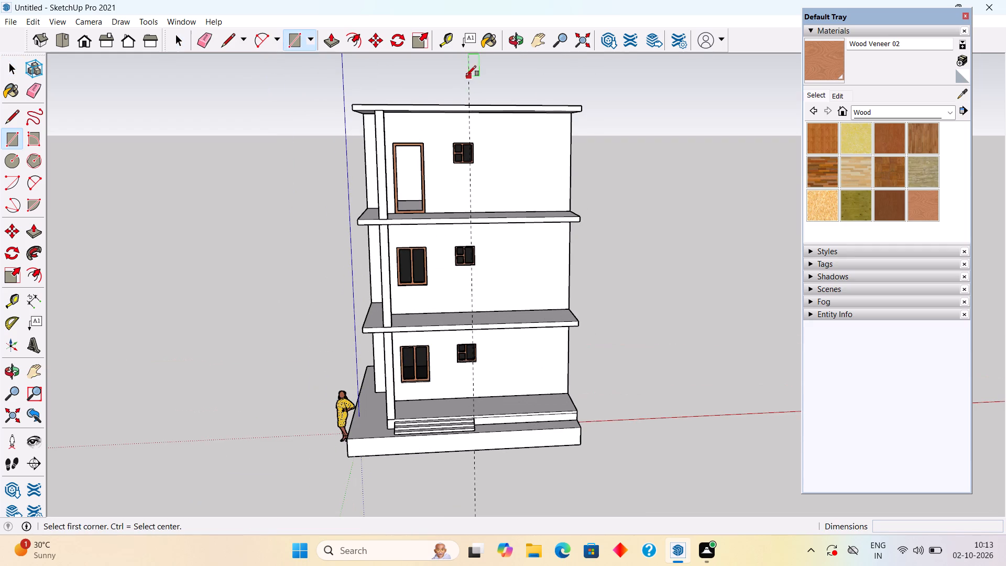
pyautogui.click(468, 103)
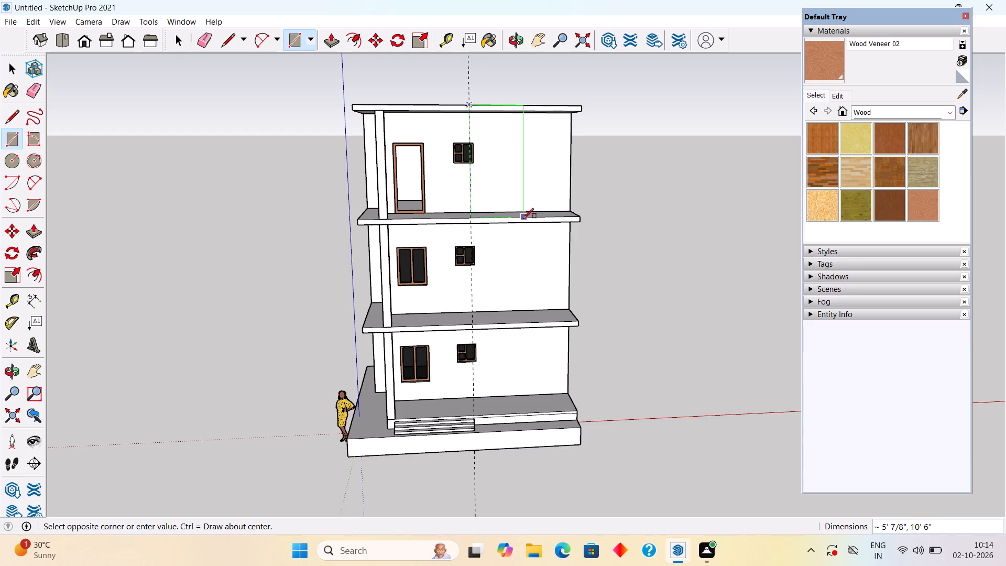
pyautogui.scroll(5, 576, 419)
pyautogui.click(579, 418)
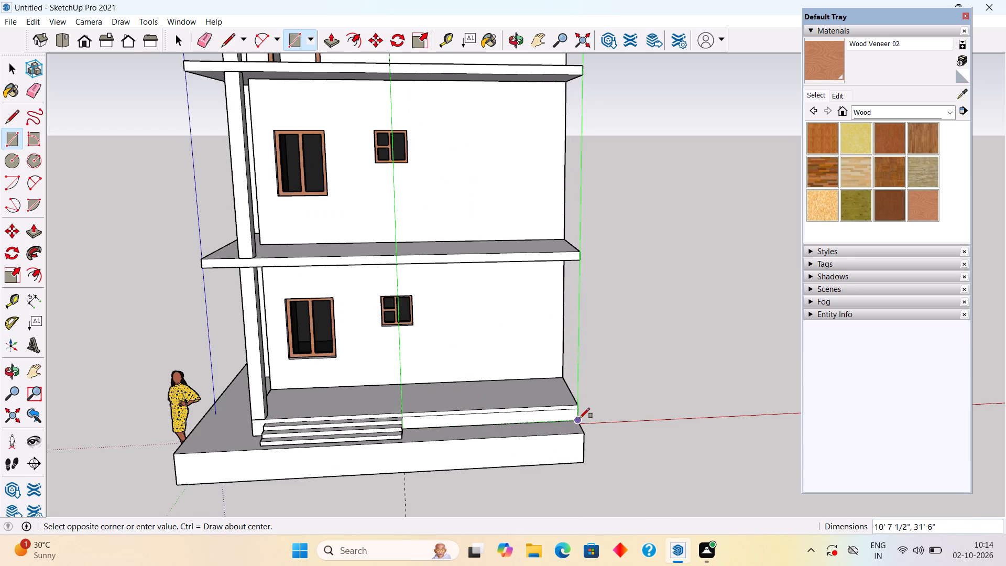
pyautogui.press('space')
# Extrude the tall front rectangle outward 1', aligning its depth with the corner of an entrance step.
pyautogui.press('p')
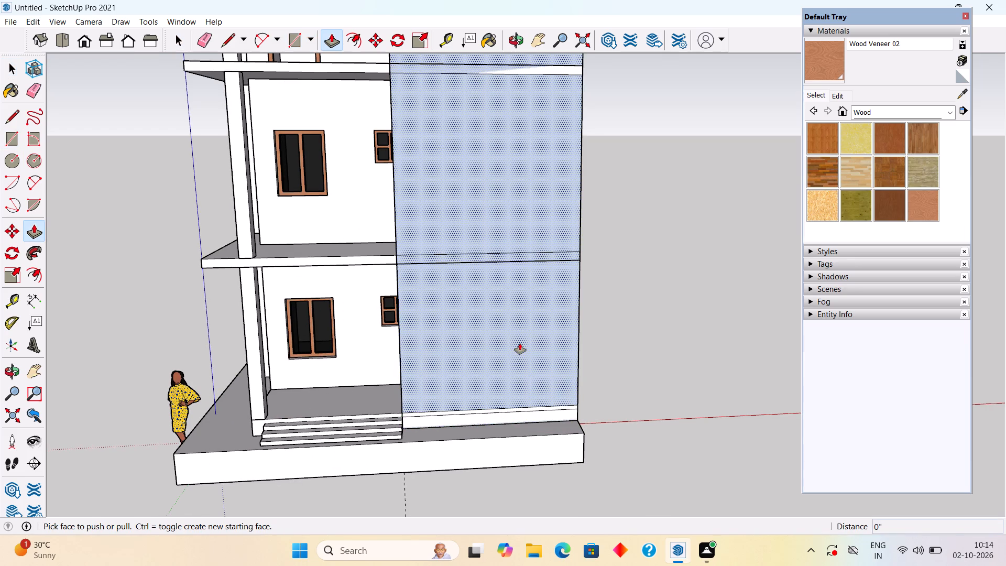
pyautogui.click(520, 343)
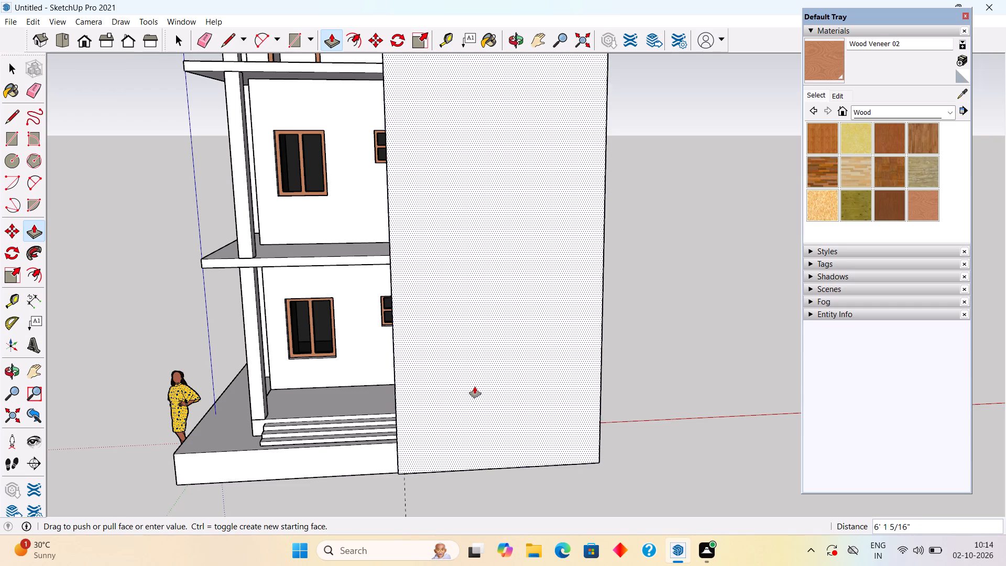
pyautogui.scroll(-3, 504, 375)
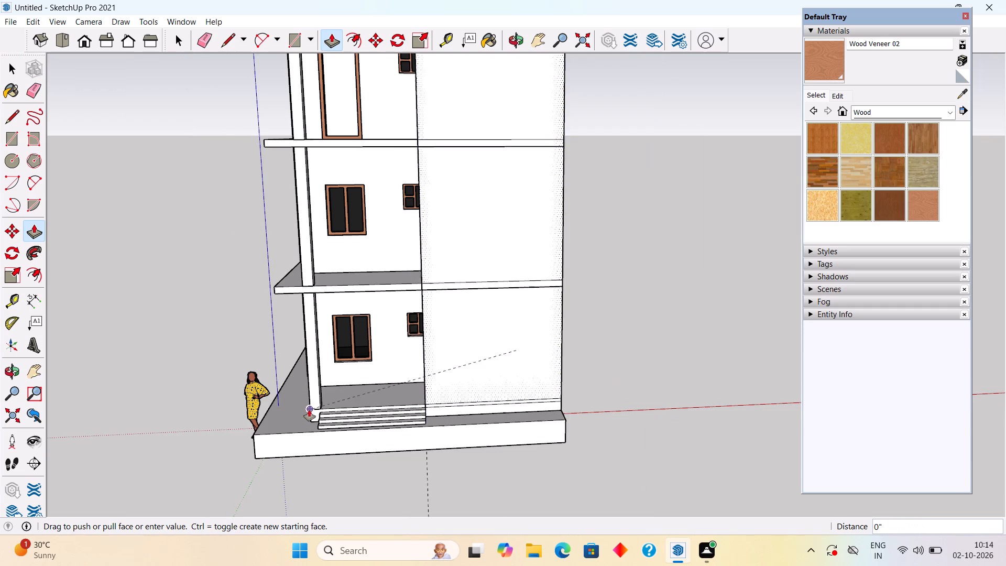
pyautogui.scroll(16, 369, 413)
pyautogui.scroll(3, 486, 418)
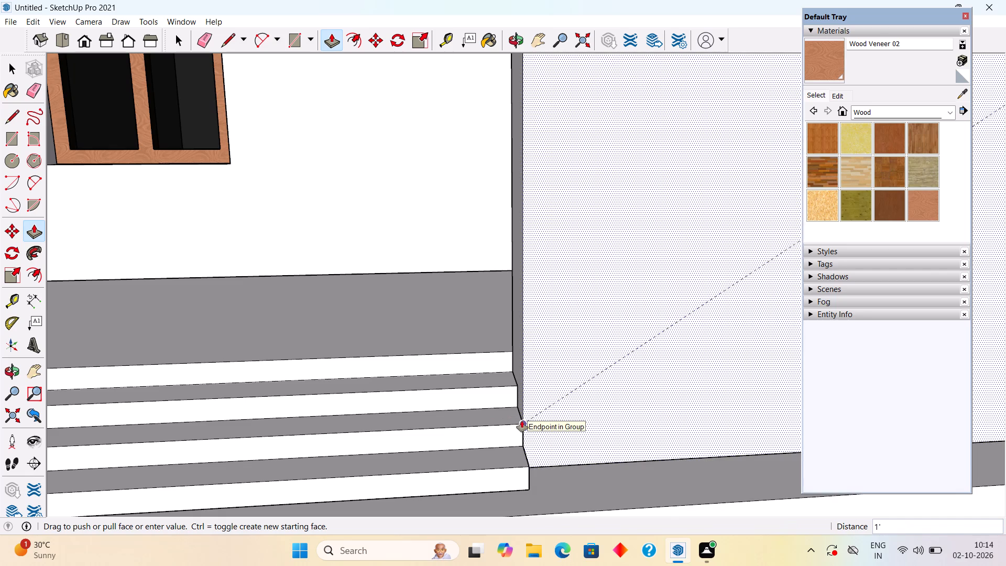
pyautogui.click(522, 421)
pyautogui.scroll(-11, 523, 420)
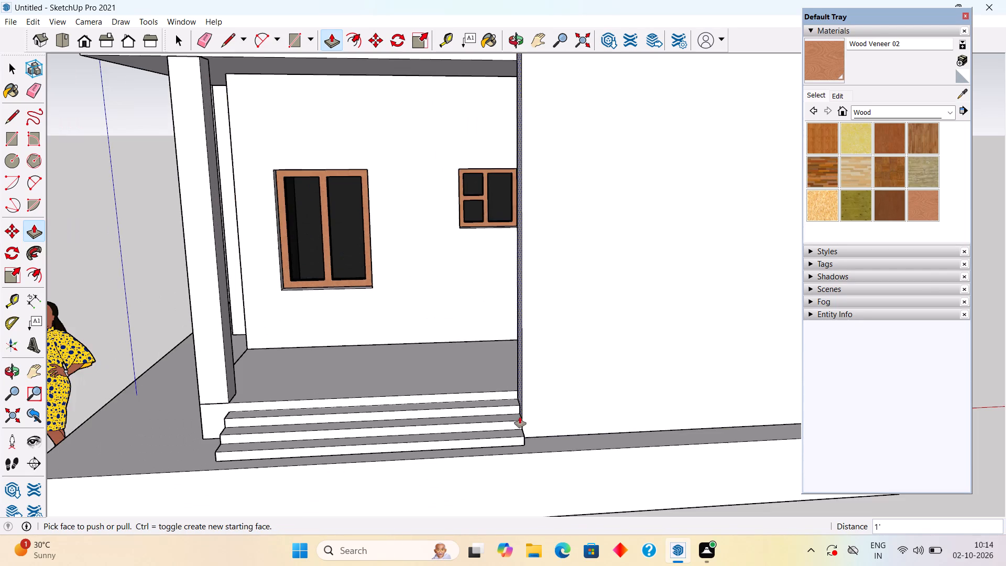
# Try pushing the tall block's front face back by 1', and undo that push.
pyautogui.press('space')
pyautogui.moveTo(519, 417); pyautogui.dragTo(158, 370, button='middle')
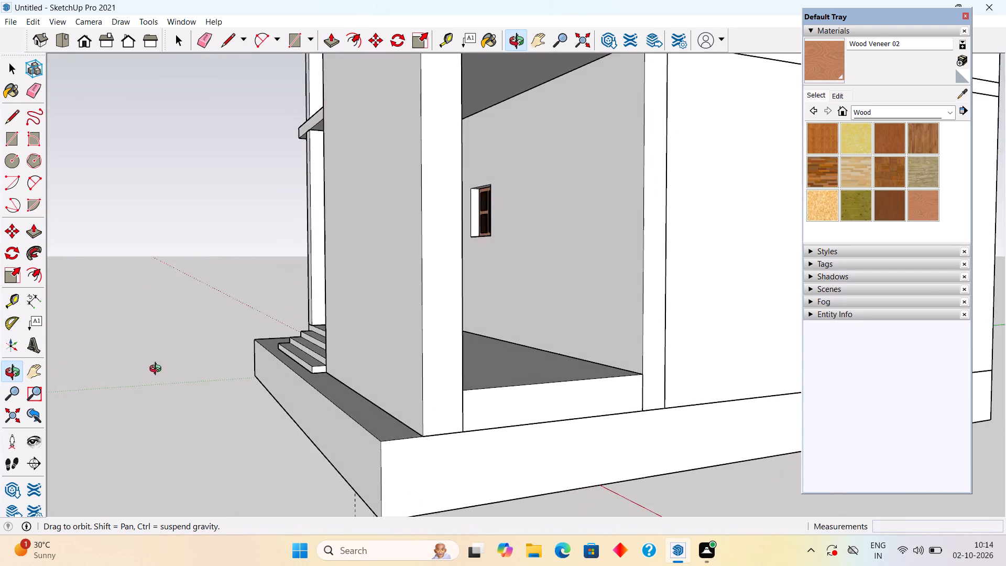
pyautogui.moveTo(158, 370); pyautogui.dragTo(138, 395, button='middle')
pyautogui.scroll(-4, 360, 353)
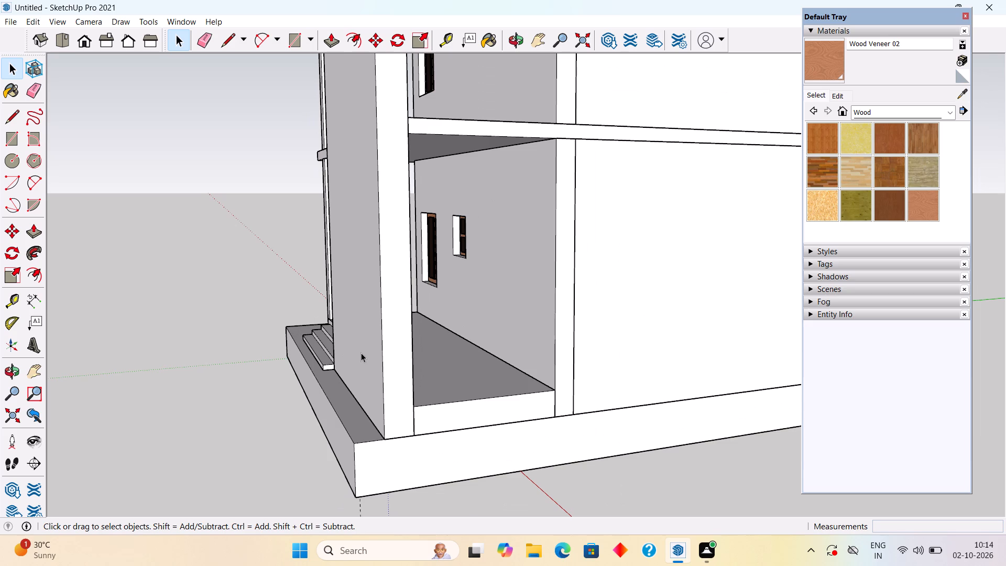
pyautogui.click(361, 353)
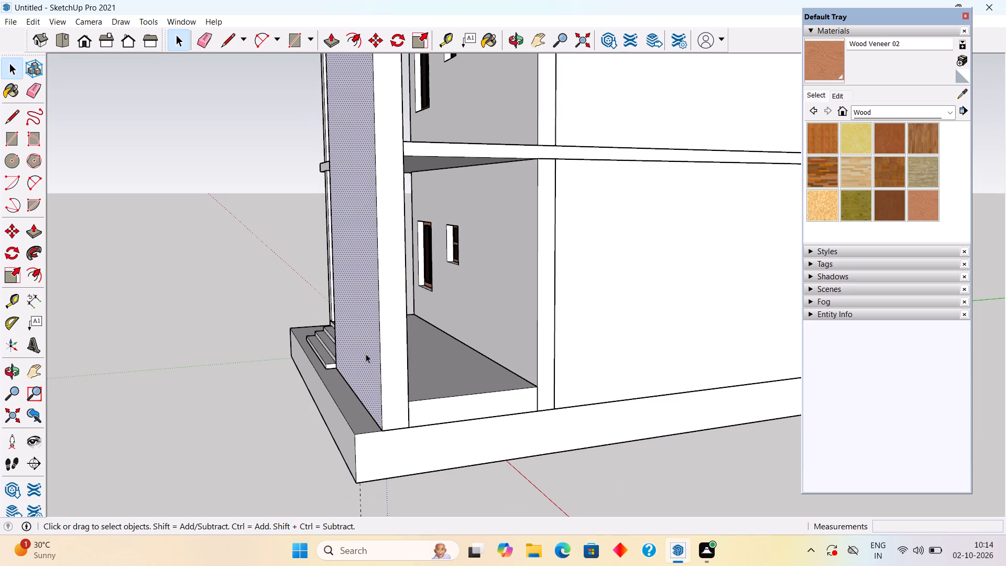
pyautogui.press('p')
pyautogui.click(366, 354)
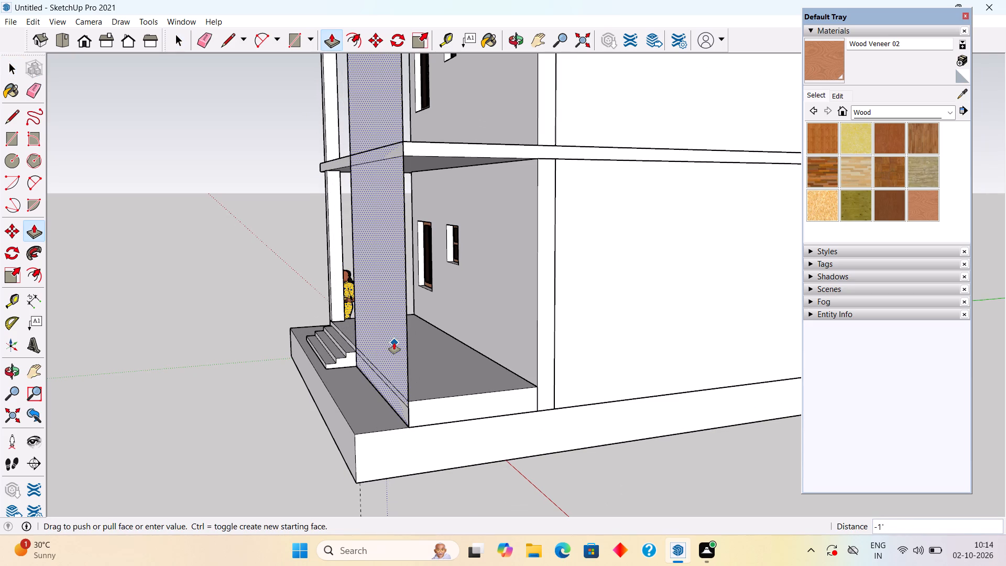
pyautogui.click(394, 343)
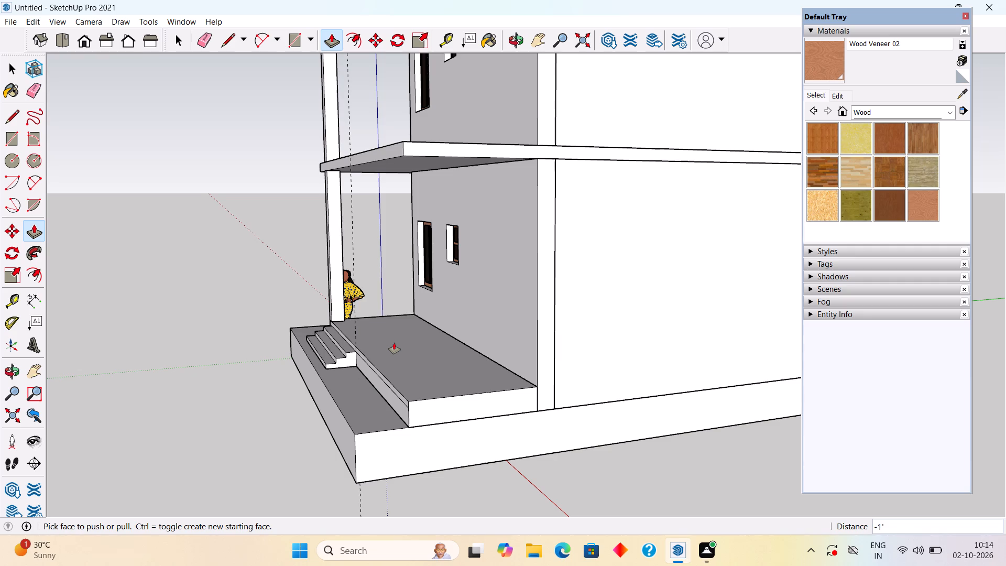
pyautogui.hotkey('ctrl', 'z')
# Push the tall block's front face inward by 3".
pyautogui.click(368, 363)
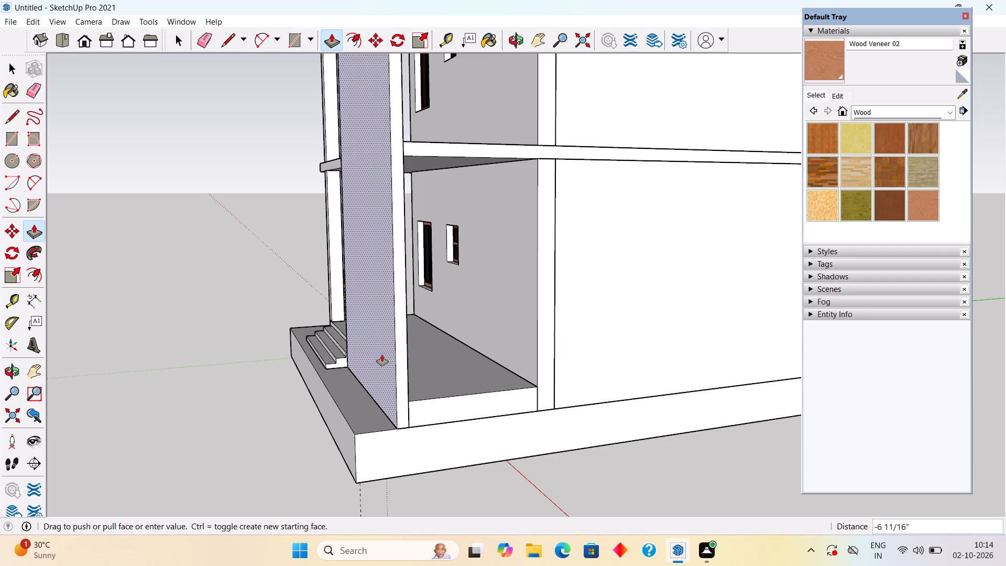
pyautogui.write('3"')
pyautogui.press('Return')
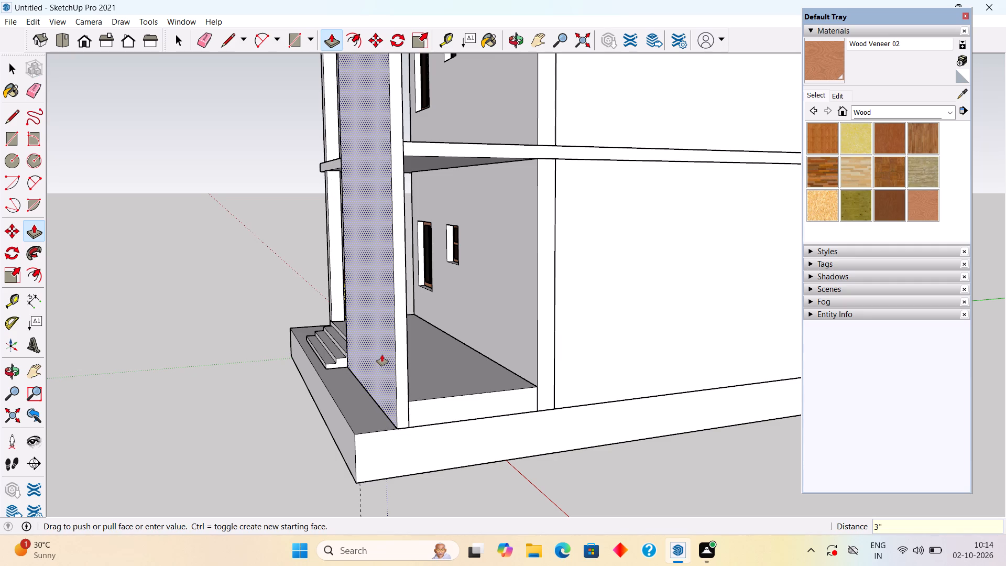
pyautogui.press('space')
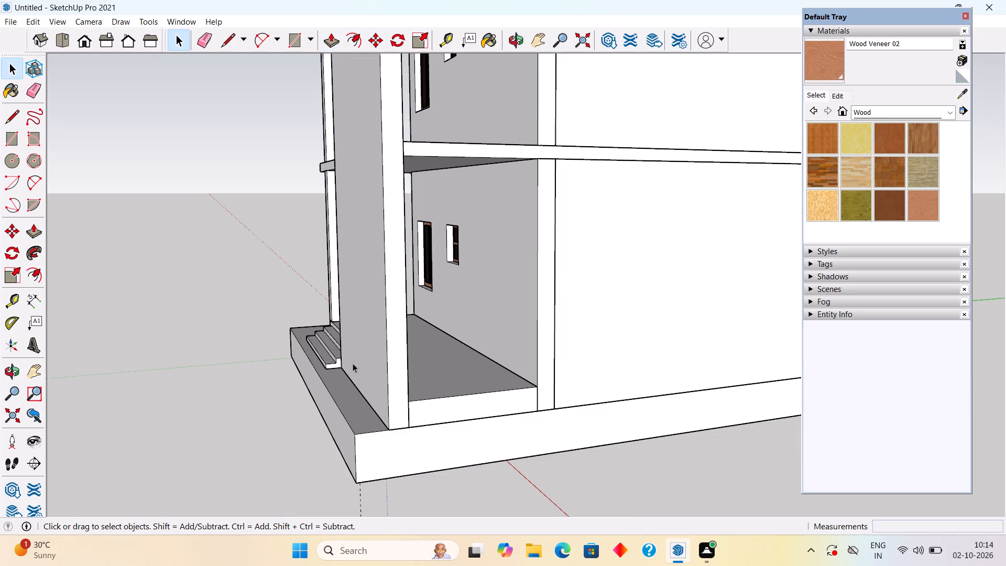
# Examine the tall block on the house's front from several angles, including its junctions with the entrance steps, floor slabs and side openings.
pyautogui.scroll(4, 358, 358)
pyautogui.moveTo(298, 380); pyautogui.dragTo(471, 469, button='middle')
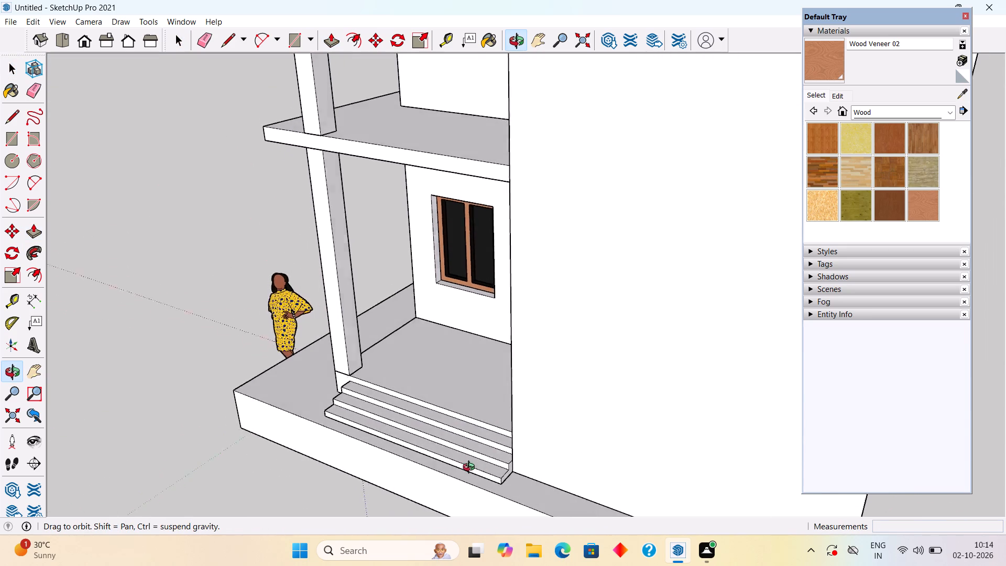
pyautogui.moveTo(471, 469); pyautogui.dragTo(298, 424, button='middle')
pyautogui.scroll(-8, 357, 416)
pyautogui.moveTo(364, 406); pyautogui.dragTo(388, 438, button='middle')
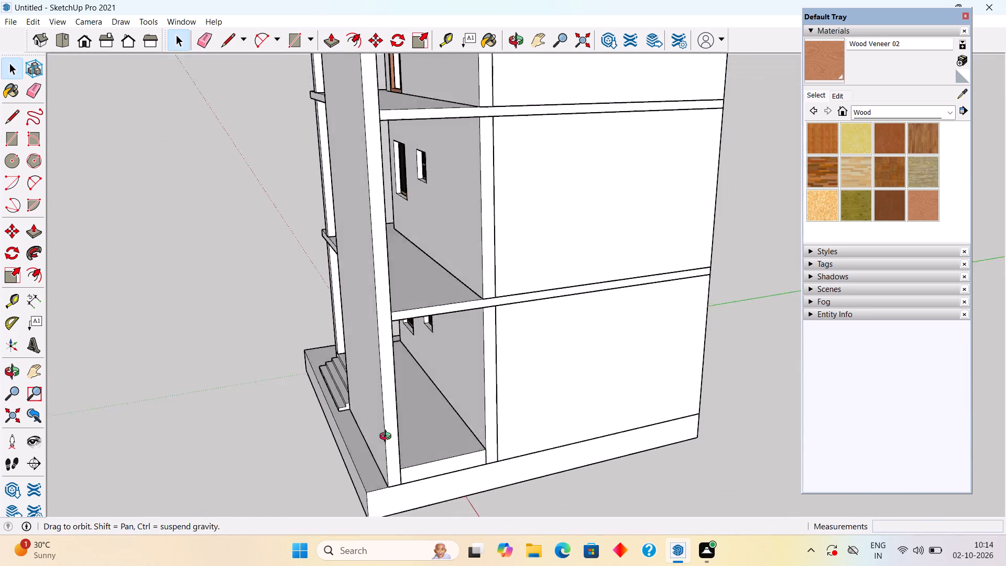
pyautogui.moveTo(388, 438); pyautogui.dragTo(501, 478, button='middle')
pyautogui.scroll(-7, 499, 478)
pyautogui.moveTo(514, 528); pyautogui.dragTo(575, 443, button='middle')
pyautogui.moveTo(429, 458); pyautogui.dragTo(582, 366, button='middle')
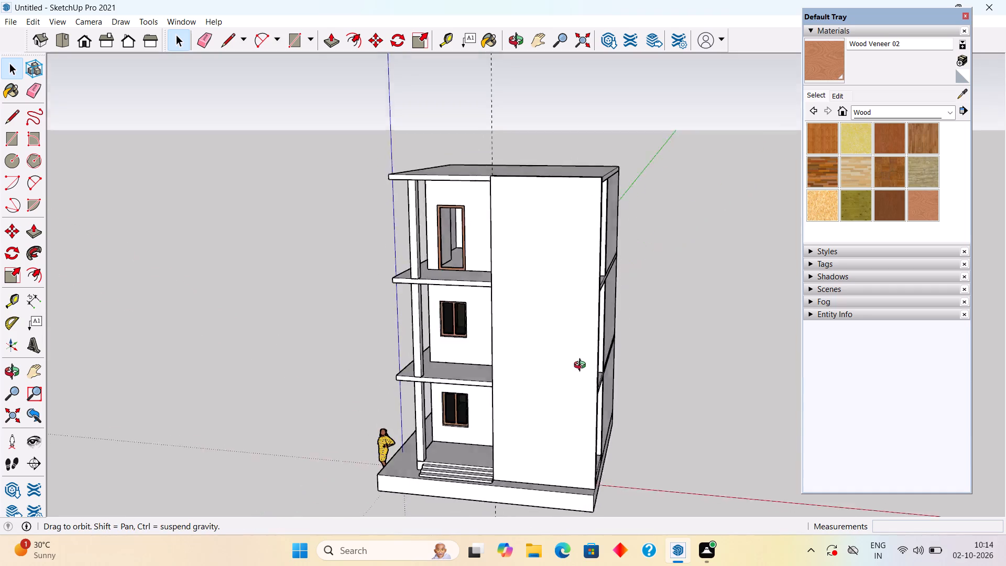
pyautogui.moveTo(582, 366); pyautogui.dragTo(611, 303, button='middle')
pyautogui.scroll(1, 588, 377)
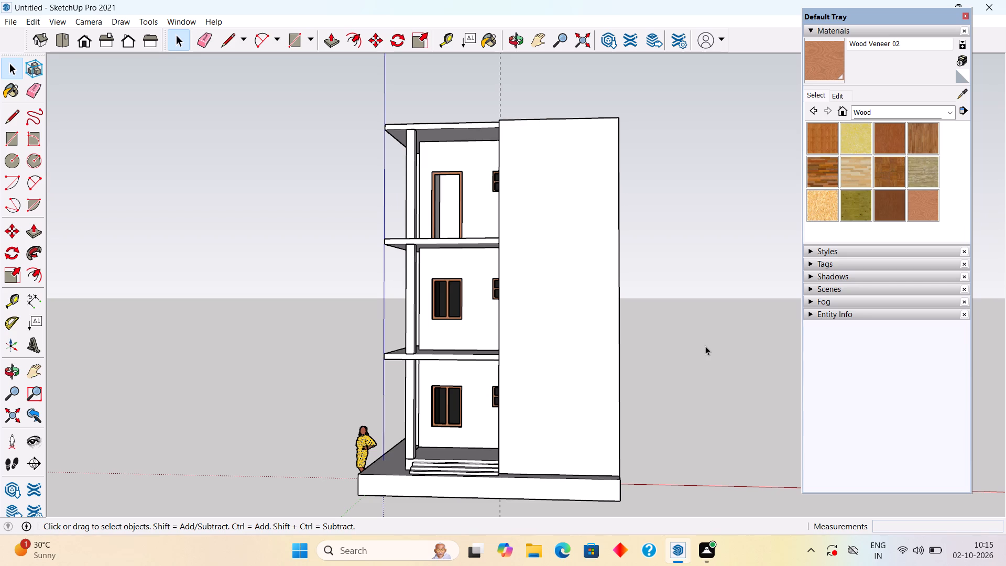
pyautogui.moveTo(592, 389); pyautogui.dragTo(738, 397, button='middle')
pyautogui.moveTo(587, 414); pyautogui.dragTo(628, 414, button='middle')
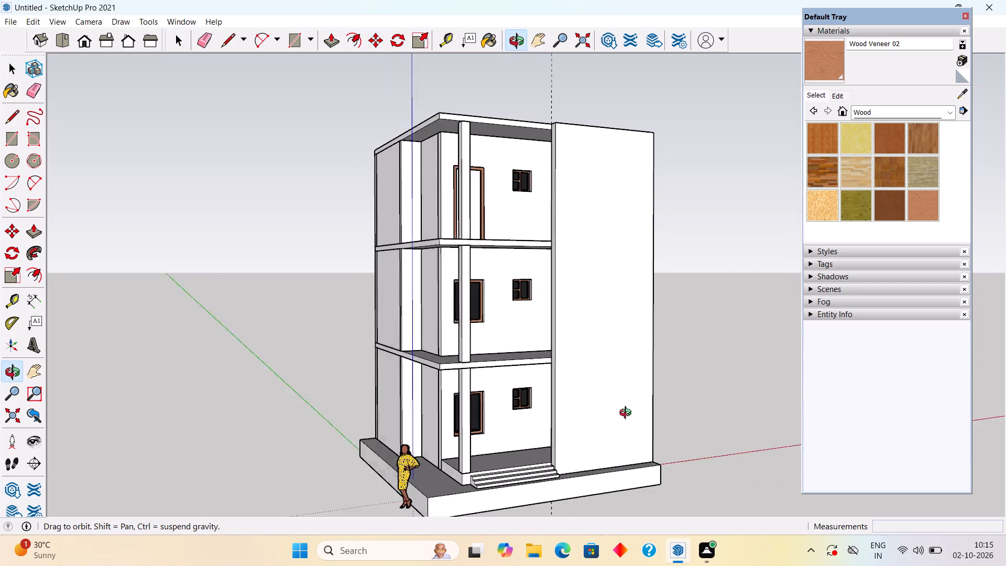
pyautogui.moveTo(628, 414); pyautogui.dragTo(686, 402, button='middle')
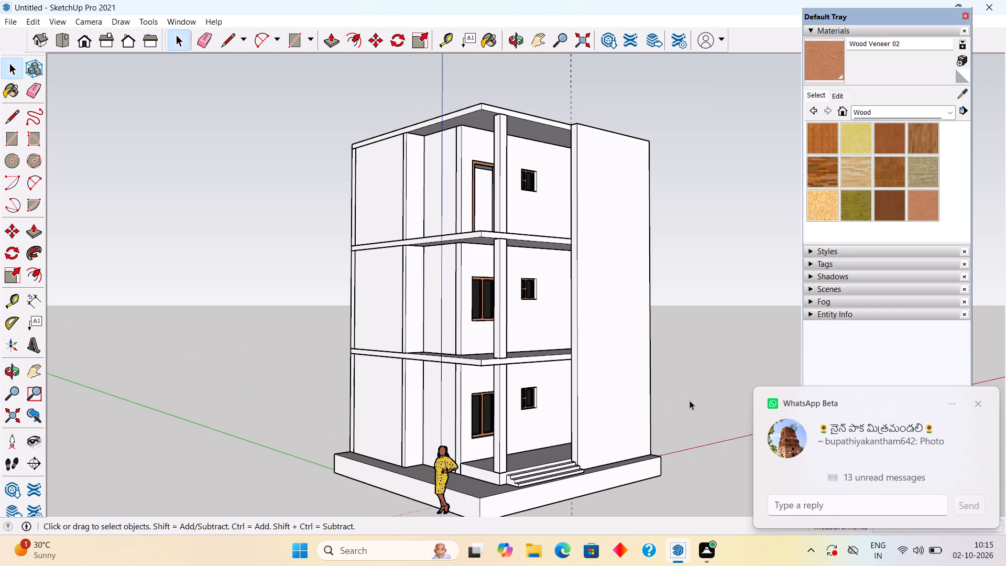
pyautogui.moveTo(634, 401); pyautogui.dragTo(520, 452, button='middle')
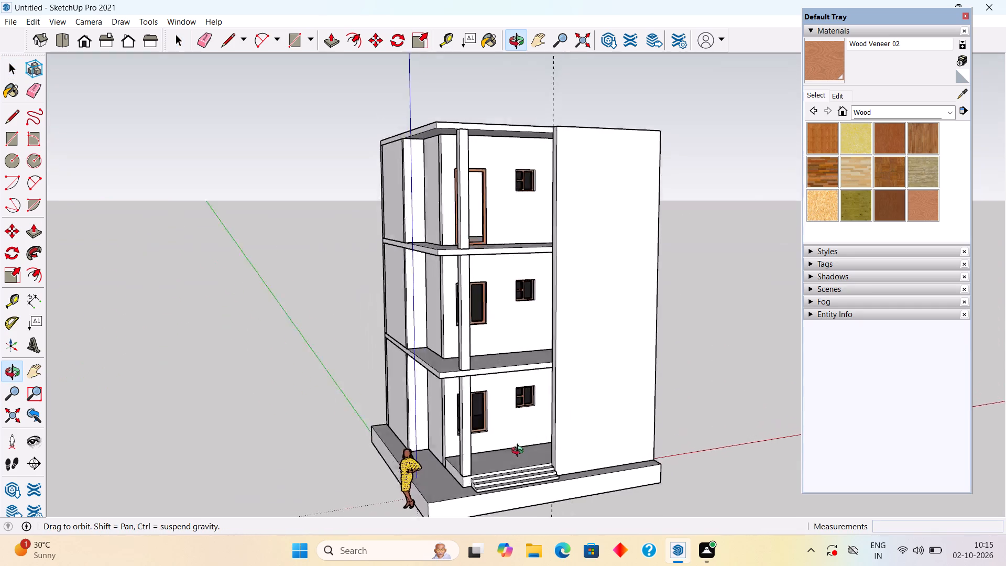
pyautogui.moveTo(520, 452); pyautogui.dragTo(387, 454, button='middle')
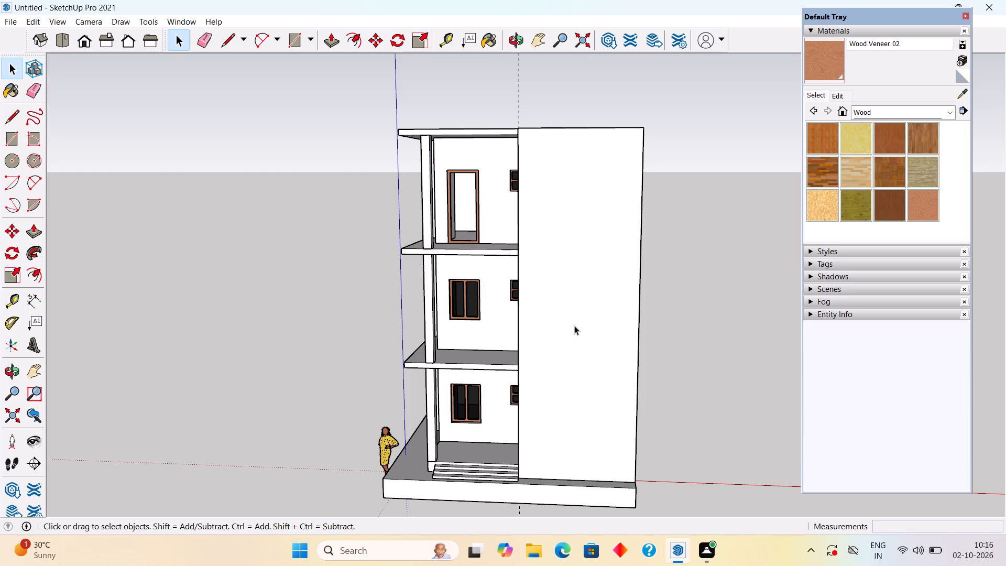
# Place two horizontal guides across the house's front, about 1' 3" above the block's bottom edge and at the first-floor slab's underside.
pyautogui.press('t')
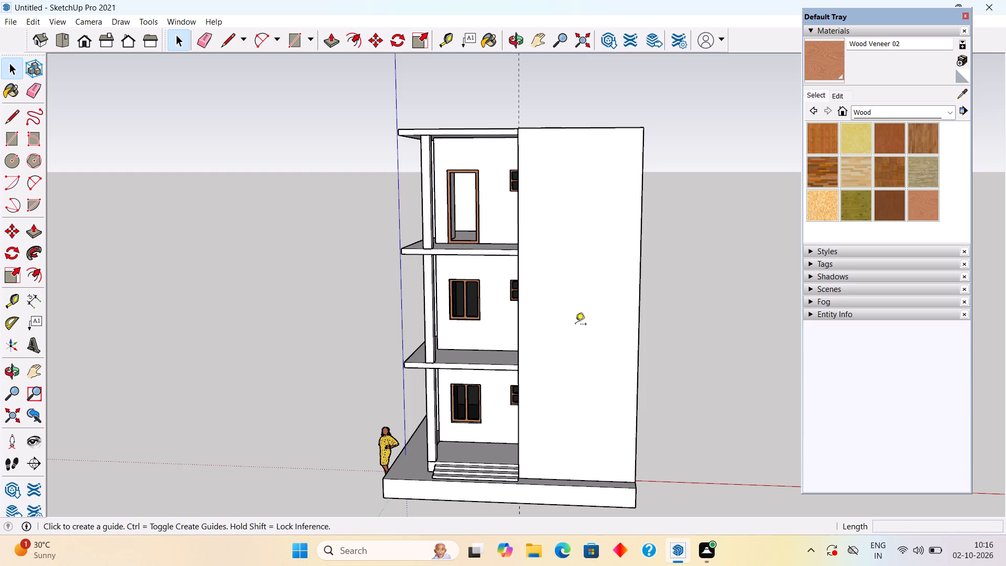
pyautogui.scroll(3, 550, 466)
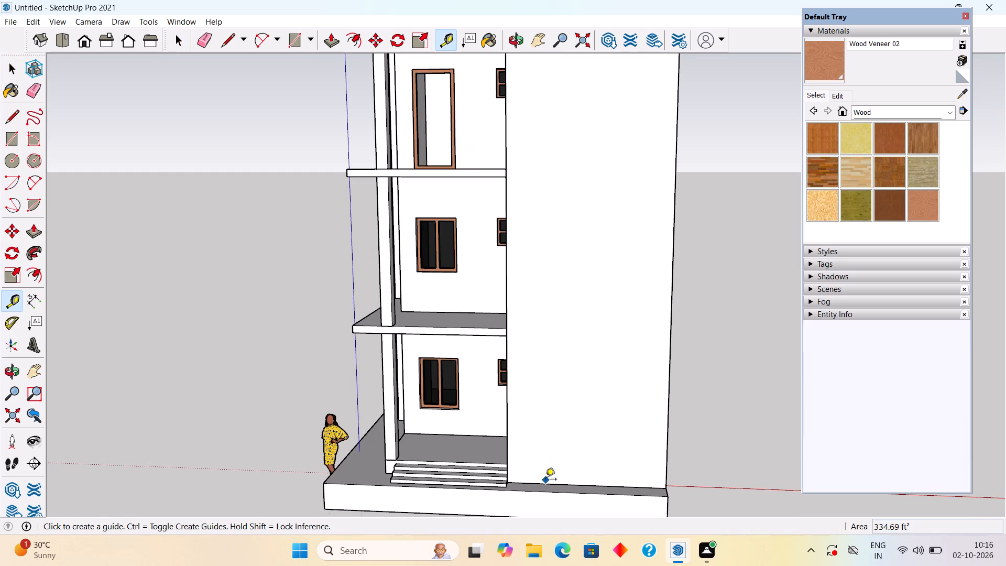
pyautogui.click(543, 485)
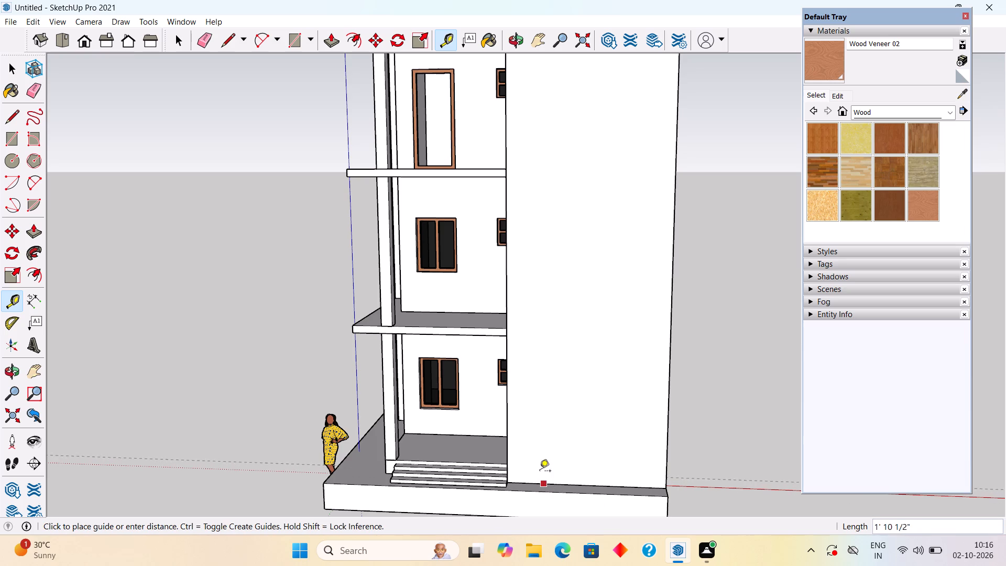
pyautogui.click(508, 465)
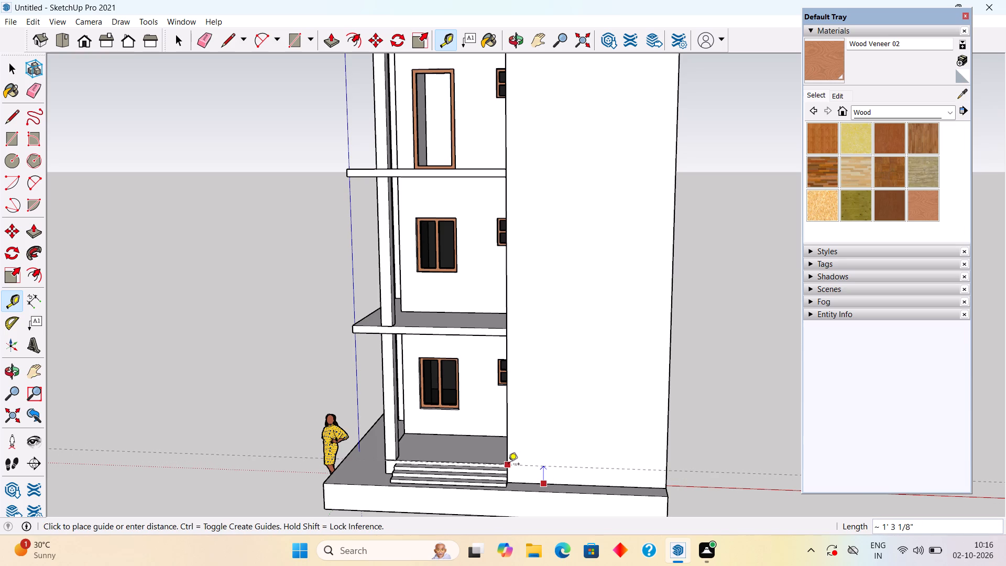
pyautogui.click(522, 467)
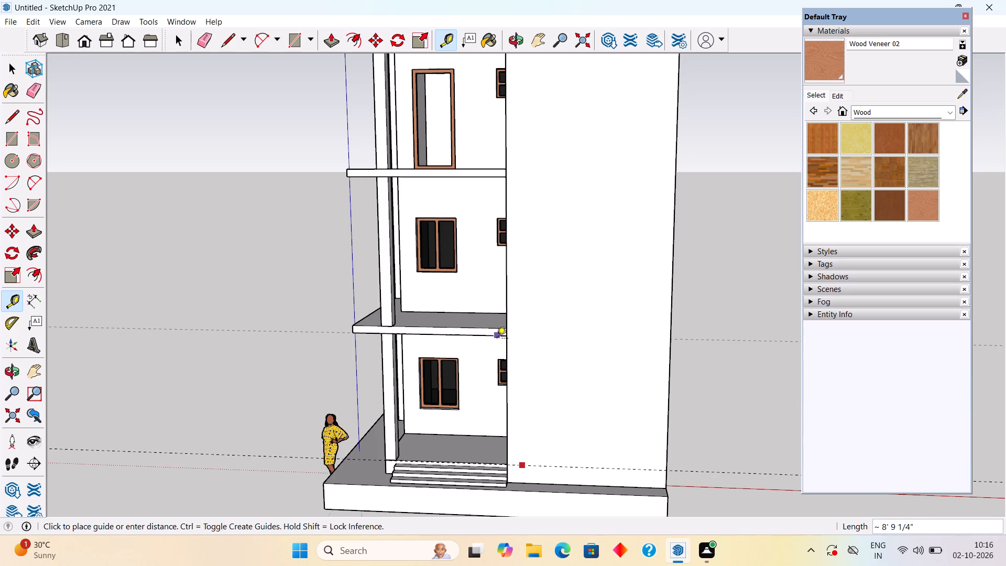
pyautogui.click(497, 339)
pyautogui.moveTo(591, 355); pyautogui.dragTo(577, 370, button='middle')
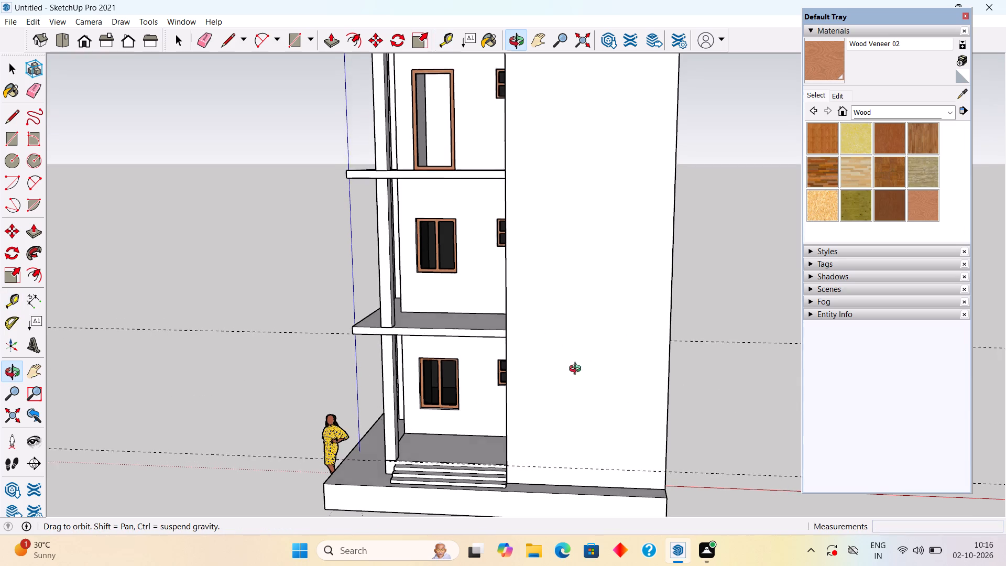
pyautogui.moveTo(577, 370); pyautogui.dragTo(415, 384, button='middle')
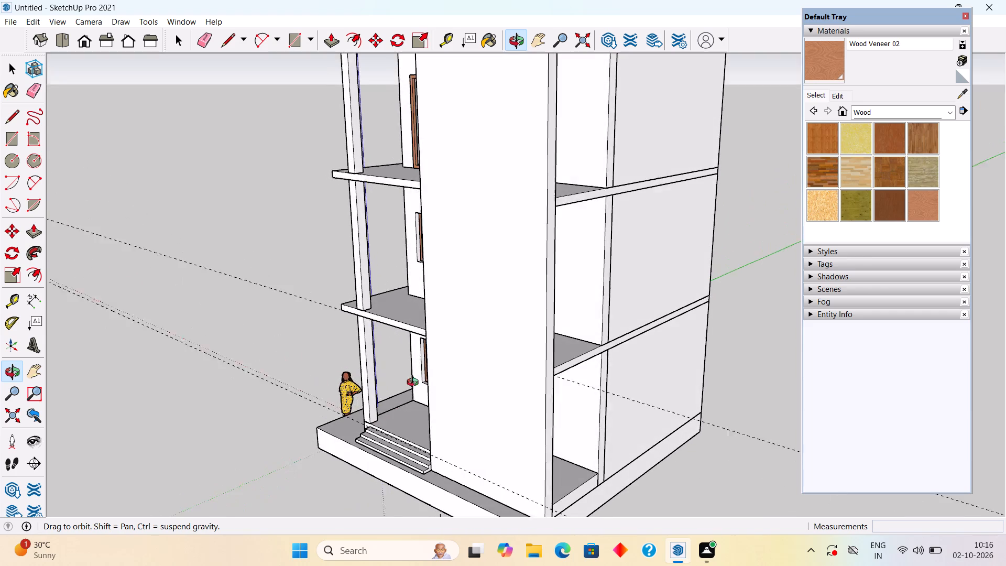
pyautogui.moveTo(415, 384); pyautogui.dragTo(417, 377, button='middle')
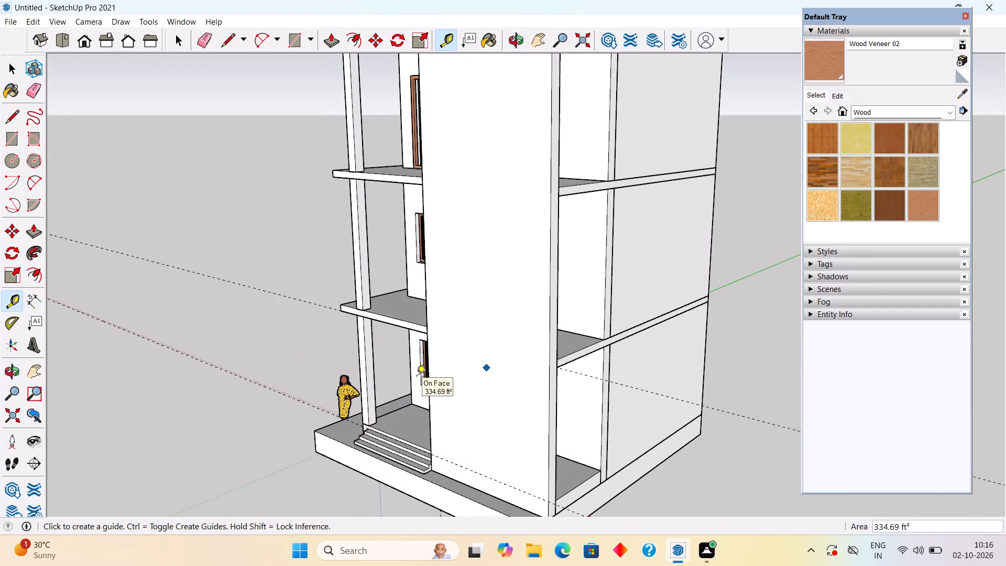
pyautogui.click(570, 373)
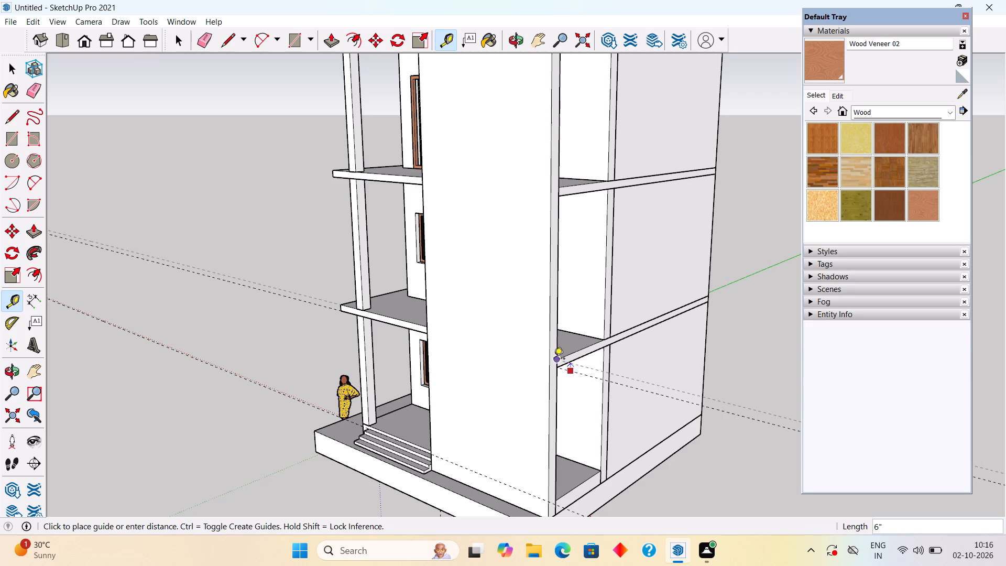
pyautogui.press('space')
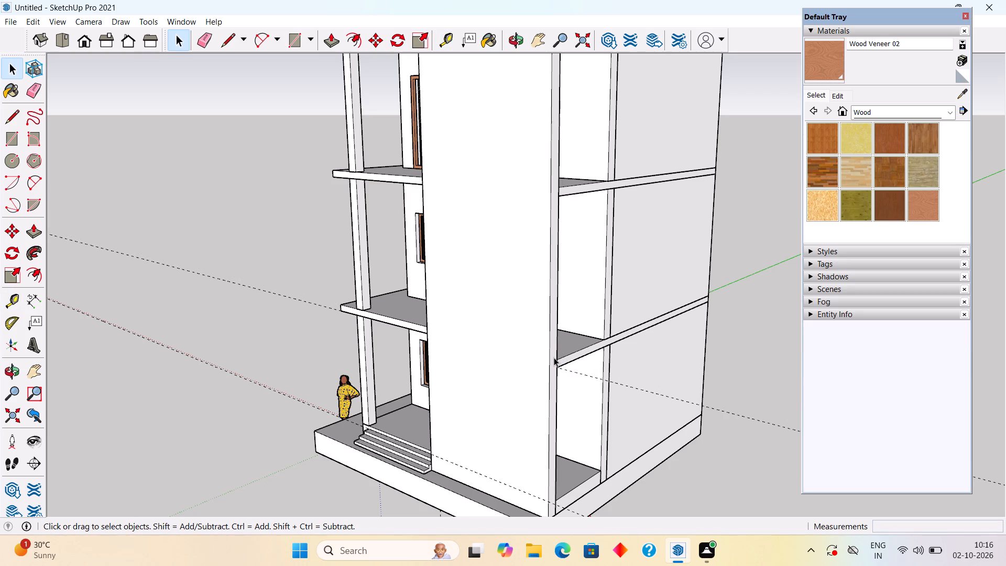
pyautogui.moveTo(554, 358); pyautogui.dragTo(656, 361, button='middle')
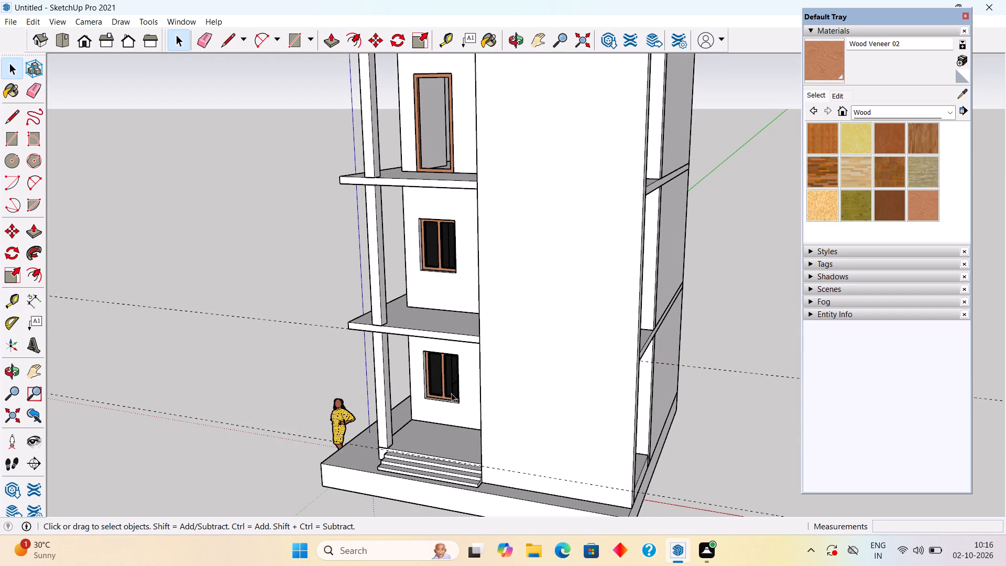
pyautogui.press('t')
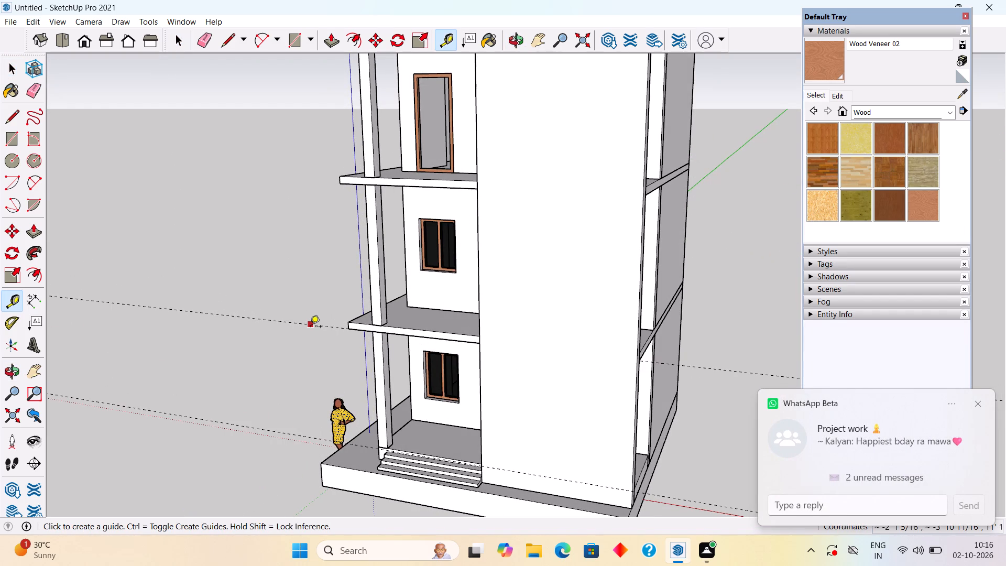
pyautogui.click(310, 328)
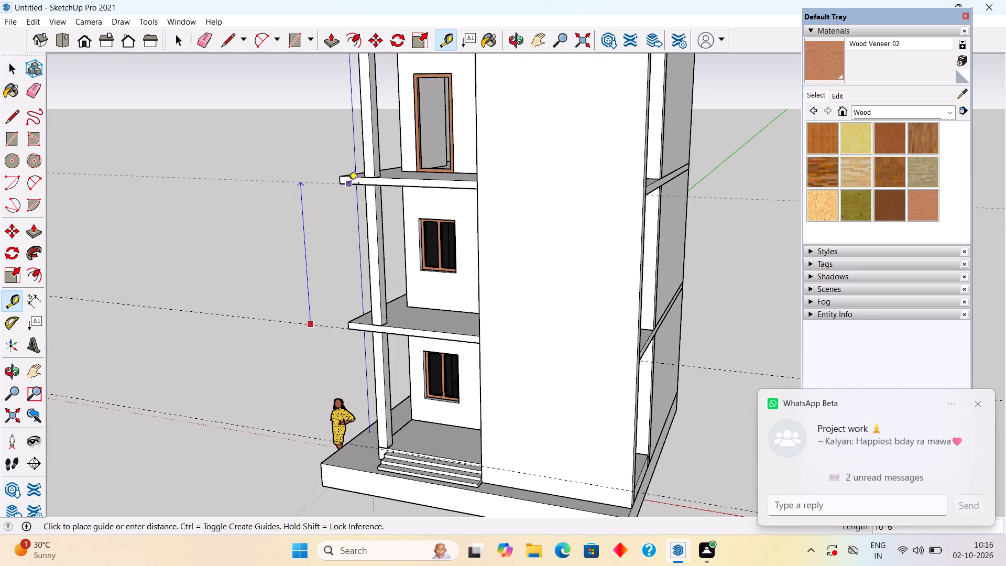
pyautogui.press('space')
# Move the horizontal guide at the first-floor slab's underside forward from the slab toward the tall block's front face.
pyautogui.moveTo(632, 341); pyautogui.dragTo(441, 358, button='middle')
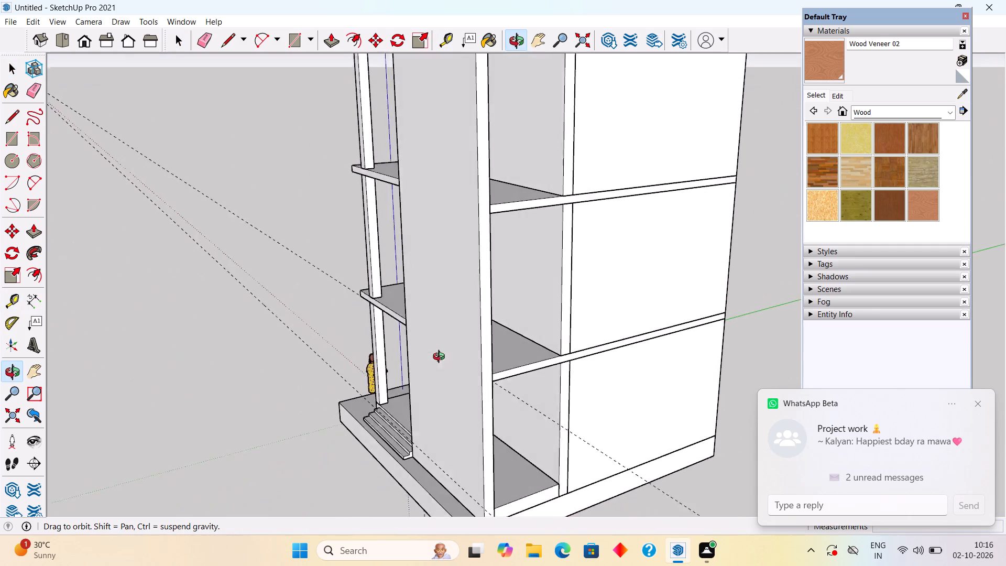
pyautogui.moveTo(441, 358); pyautogui.dragTo(429, 372, button='middle')
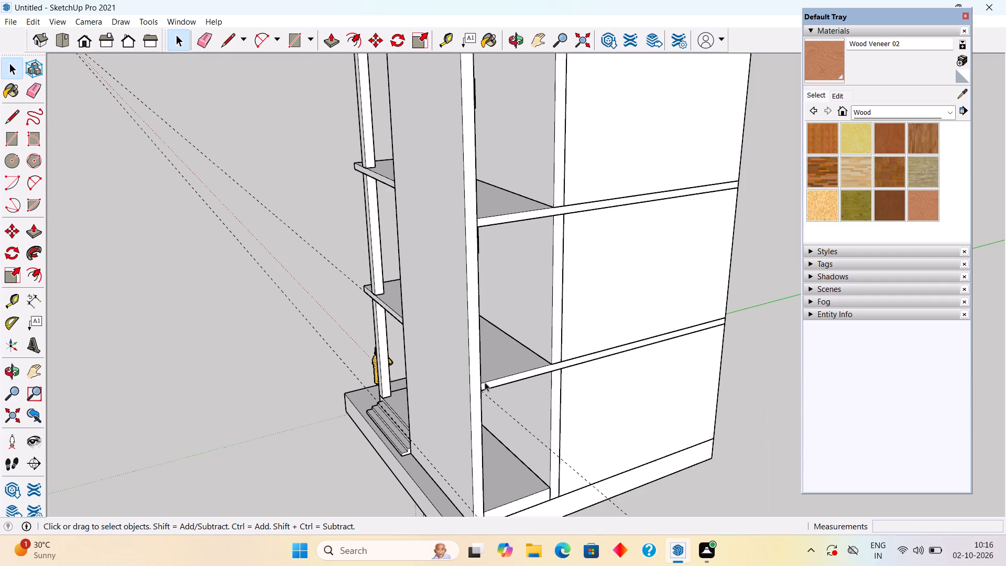
pyautogui.scroll(9, 512, 440)
pyautogui.scroll(2, 586, 466)
pyautogui.click(587, 474)
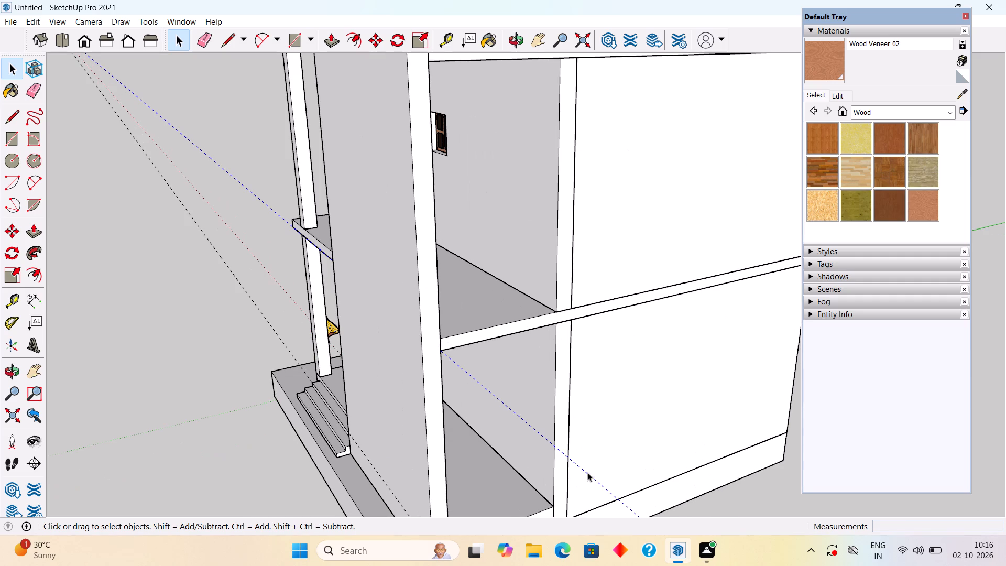
pyautogui.press('m')
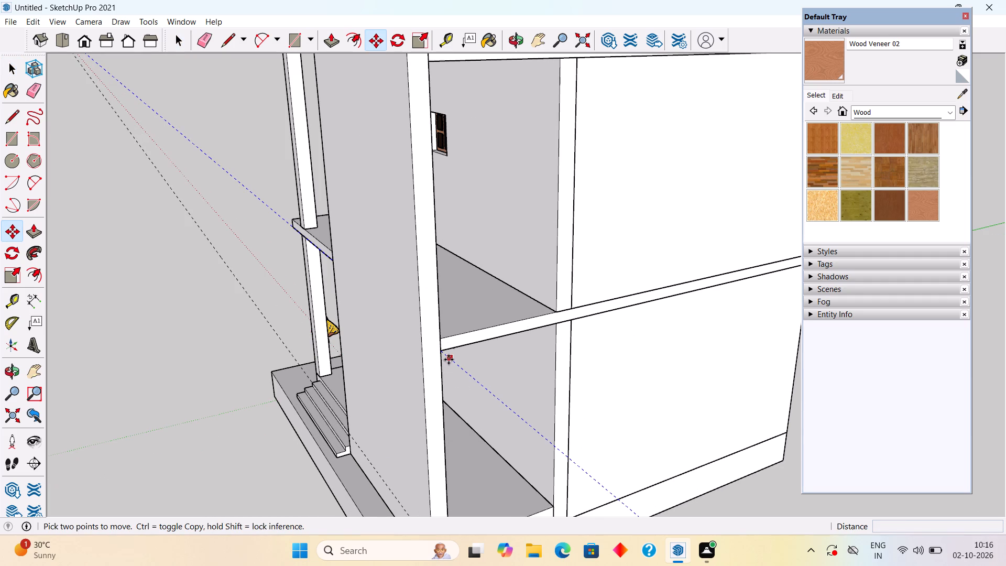
pyautogui.click(449, 359)
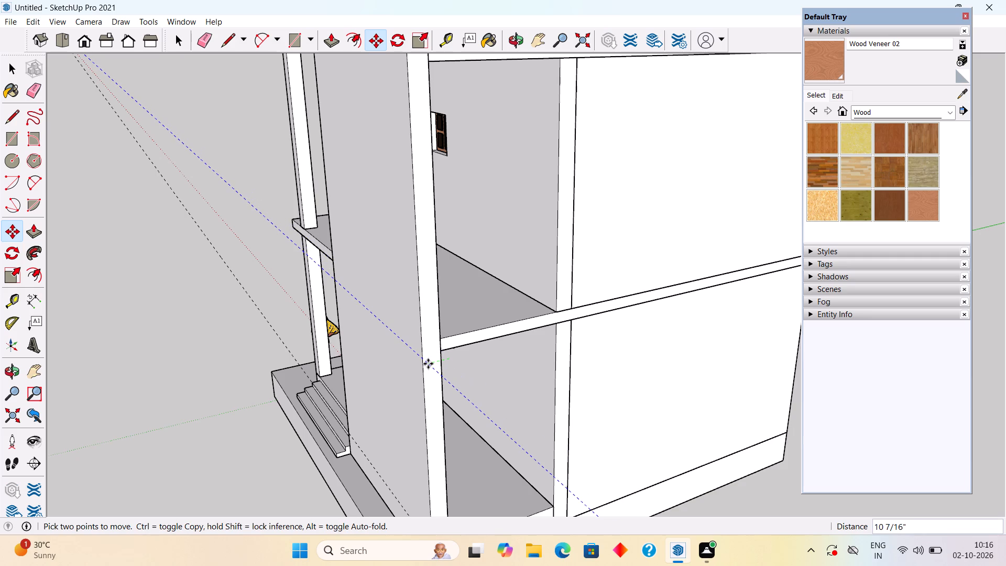
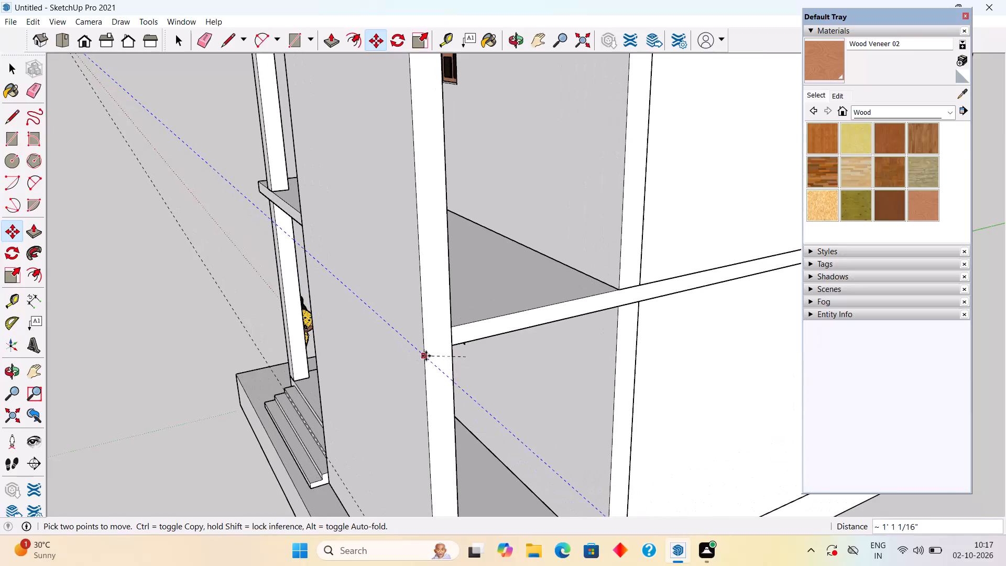
# Set the first-floor guide's forward move to 9" so it reaches the tall block's front face.
pyautogui.scroll(2, 426, 355)
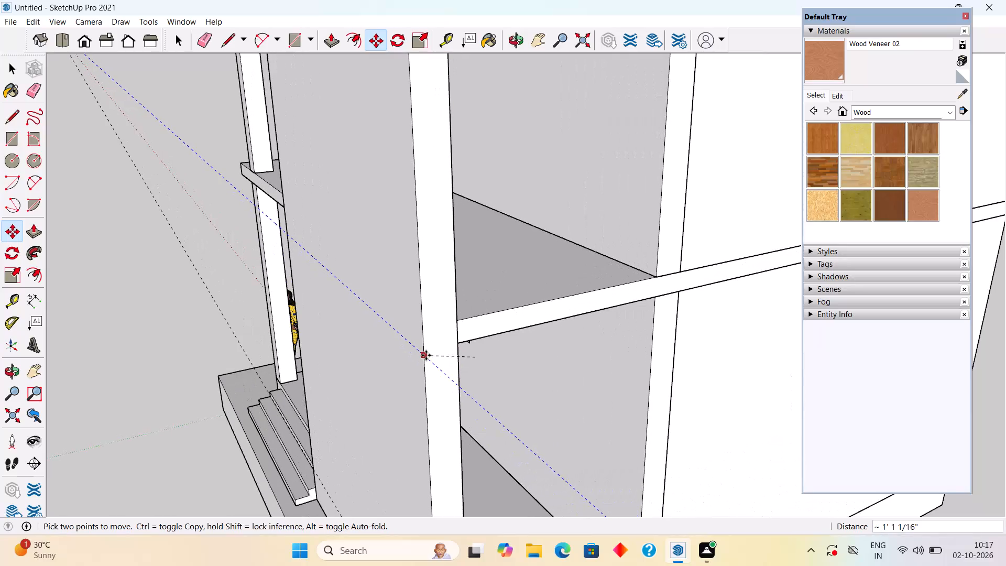
pyautogui.scroll(4, 426, 371)
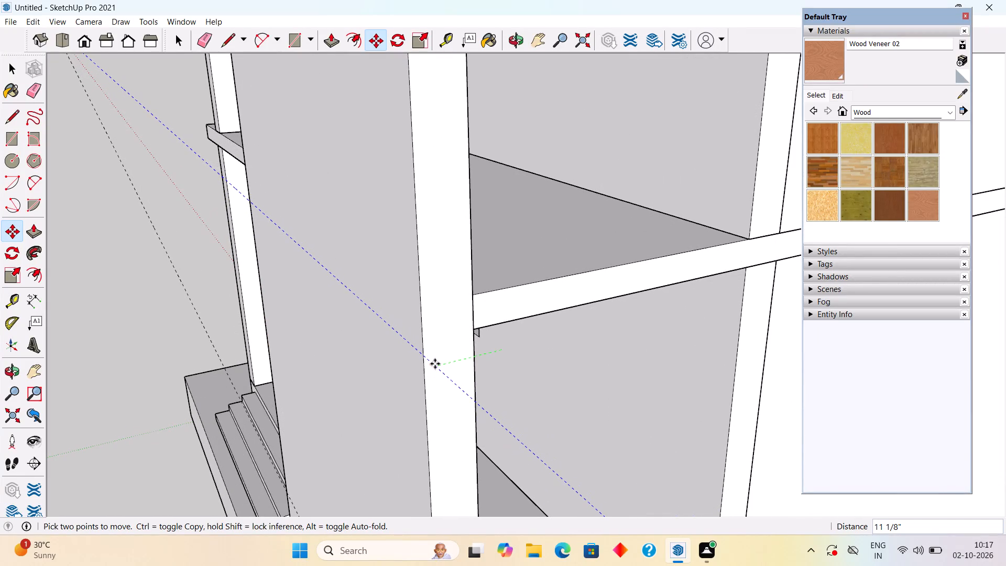
pyautogui.write('9"')
pyautogui.press('Return')
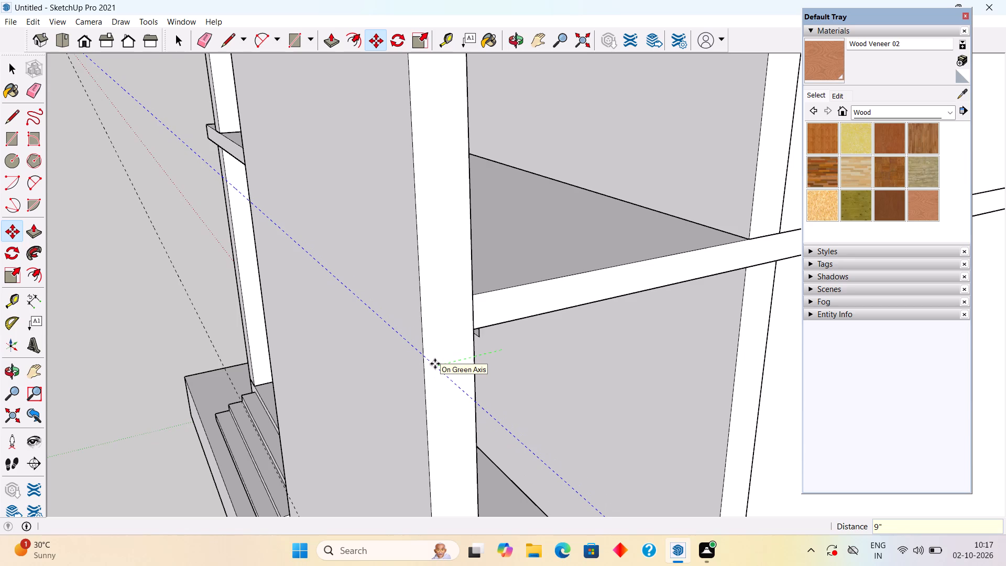
pyautogui.scroll(-9, 434, 365)
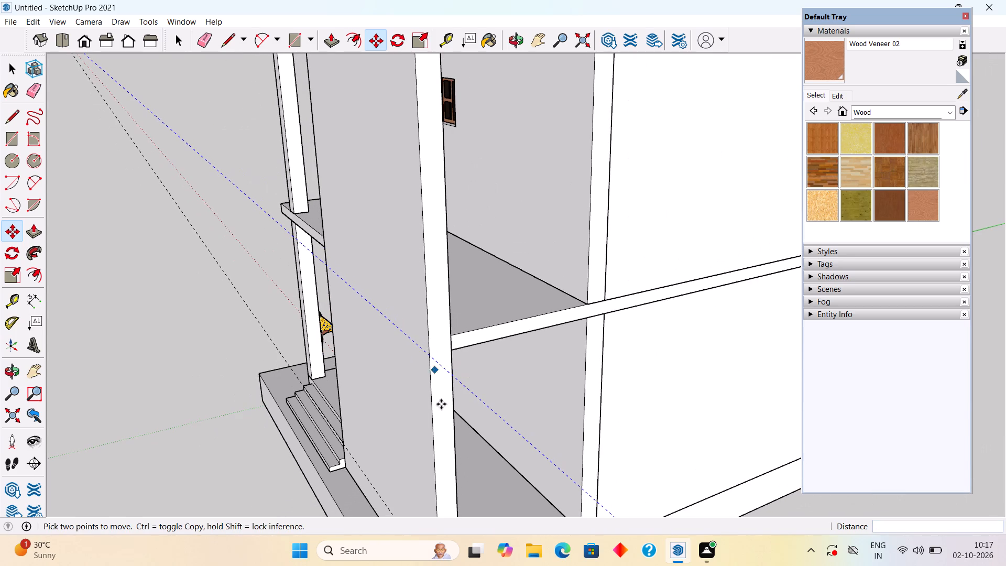
pyautogui.press('space')
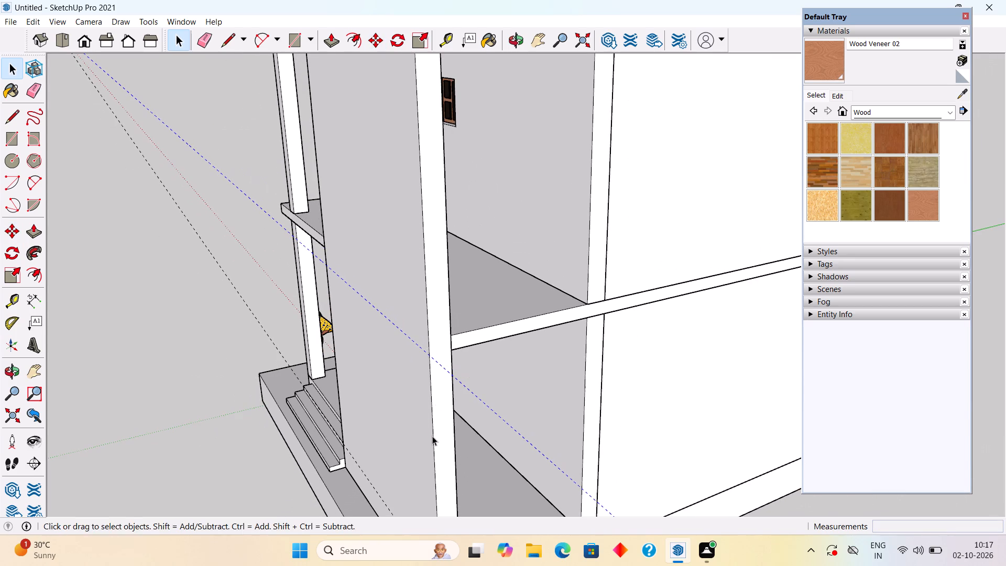
# Examine the moved guide's position against the tall block's front face and the first-floor slab from several angles.
pyautogui.moveTo(469, 463); pyautogui.dragTo(620, 417, button='middle')
pyautogui.scroll(-7, 620, 417)
pyautogui.click(728, 449)
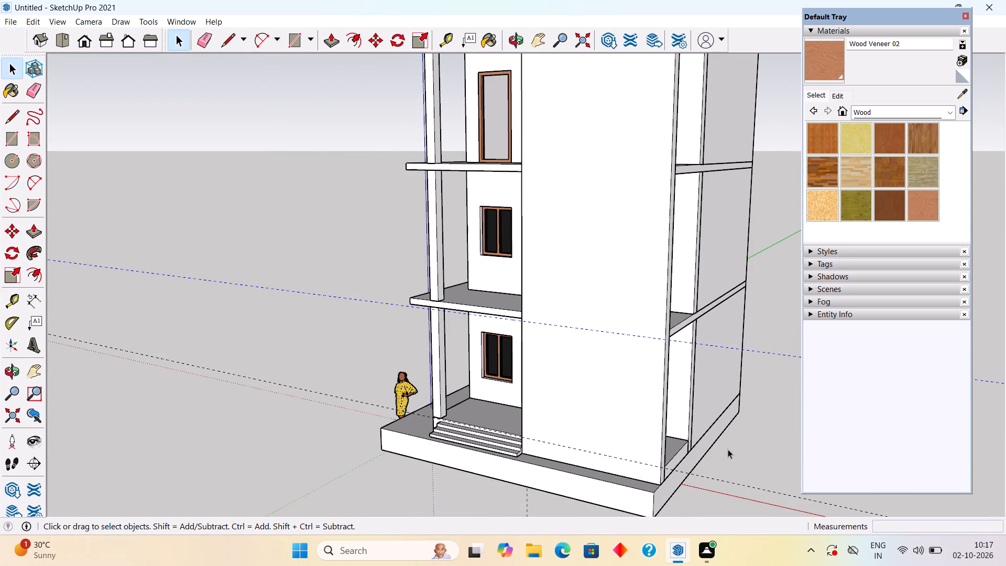
pyautogui.moveTo(654, 376); pyautogui.dragTo(737, 366, button='middle')
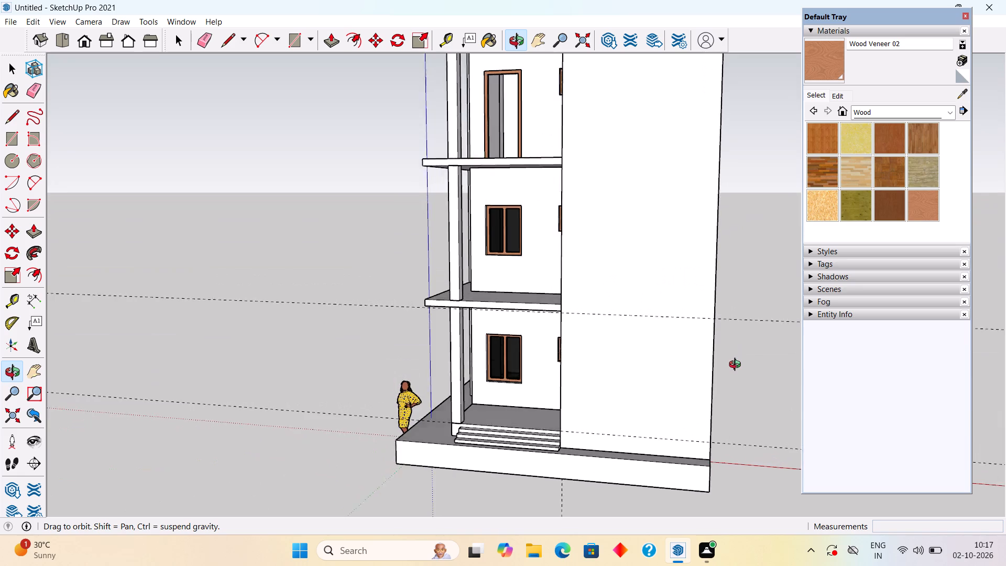
pyautogui.moveTo(737, 366); pyautogui.dragTo(541, 478, button='middle')
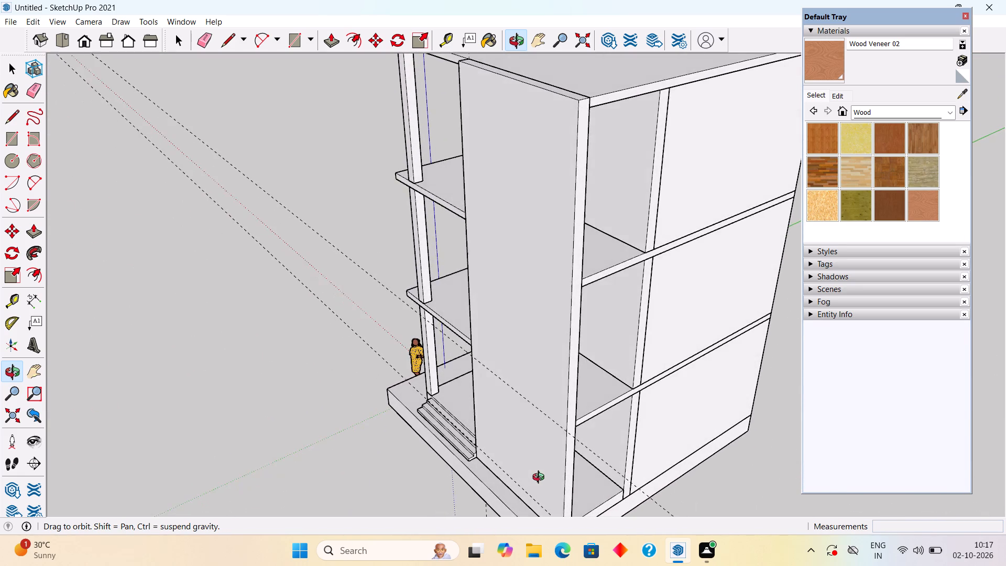
pyautogui.moveTo(541, 478); pyautogui.dragTo(560, 424, button='middle')
pyautogui.scroll(2, 560, 424)
pyautogui.scroll(10, 533, 365)
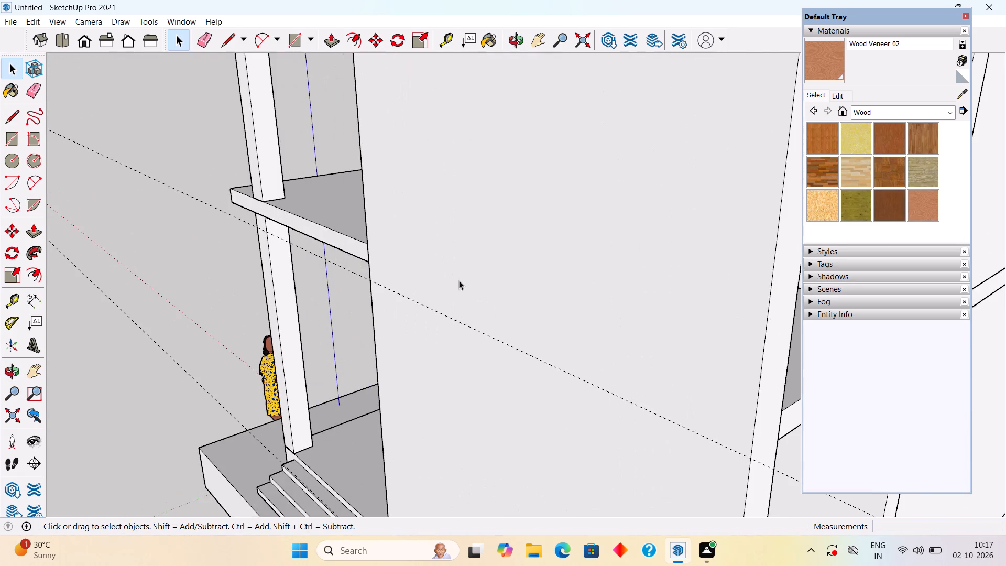
pyautogui.moveTo(427, 278); pyautogui.dragTo(289, 231, button='middle')
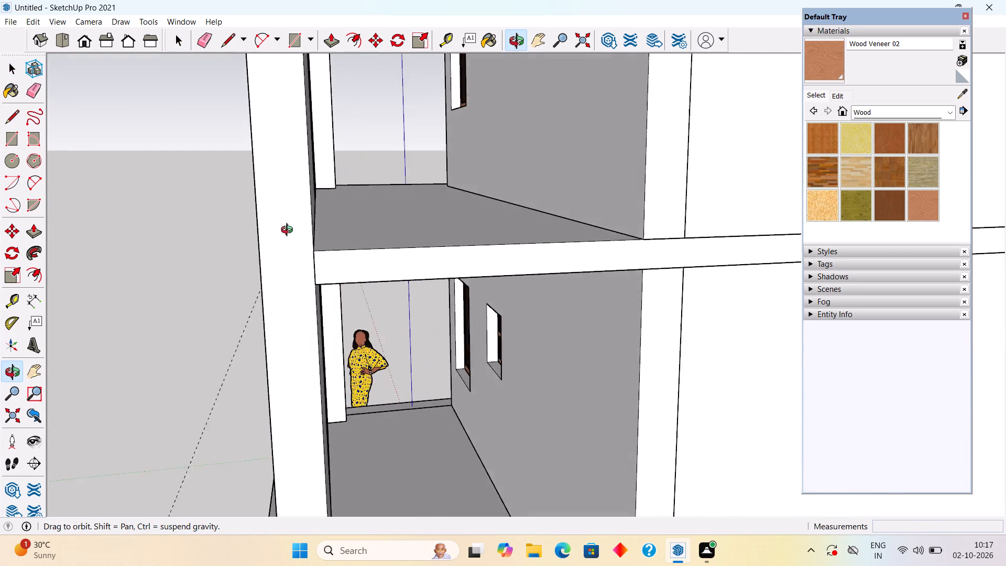
pyautogui.moveTo(289, 231); pyautogui.dragTo(215, 249, button='middle')
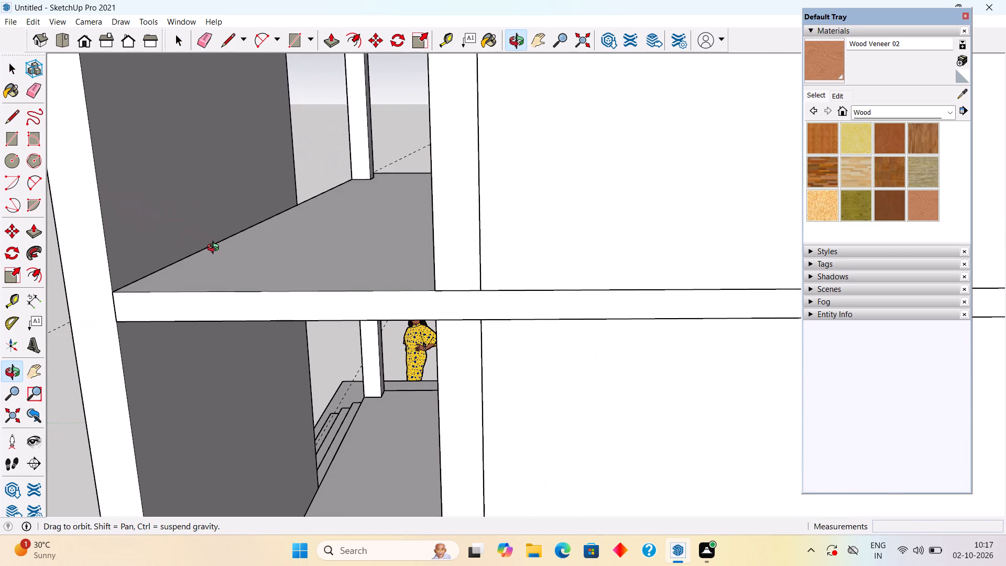
pyautogui.moveTo(215, 249); pyautogui.dragTo(580, 287, button='middle')
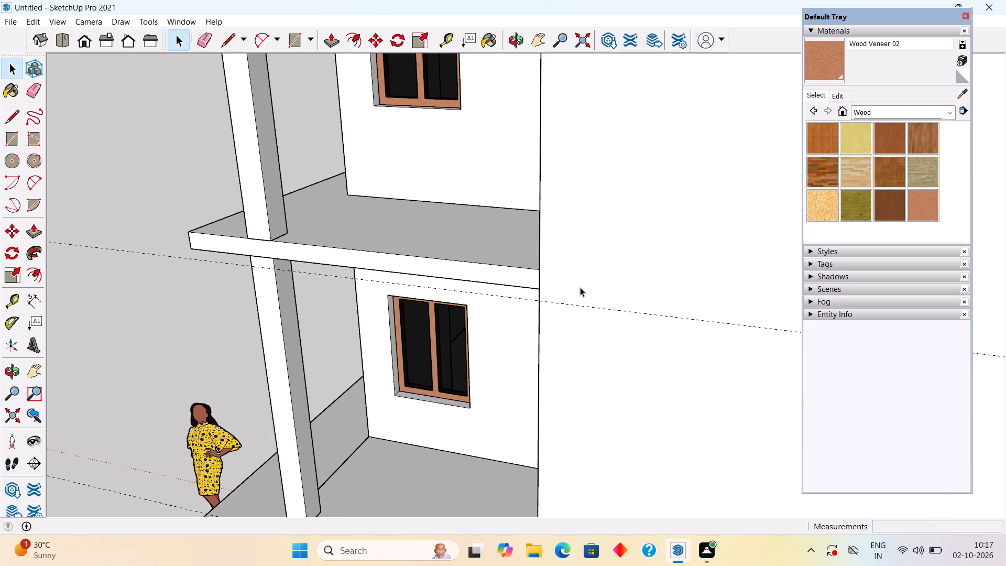
pyautogui.scroll(-12, 580, 287)
pyautogui.scroll(-16, 354, 301)
pyautogui.moveTo(535, 324); pyautogui.dragTo(651, 192, button='middle')
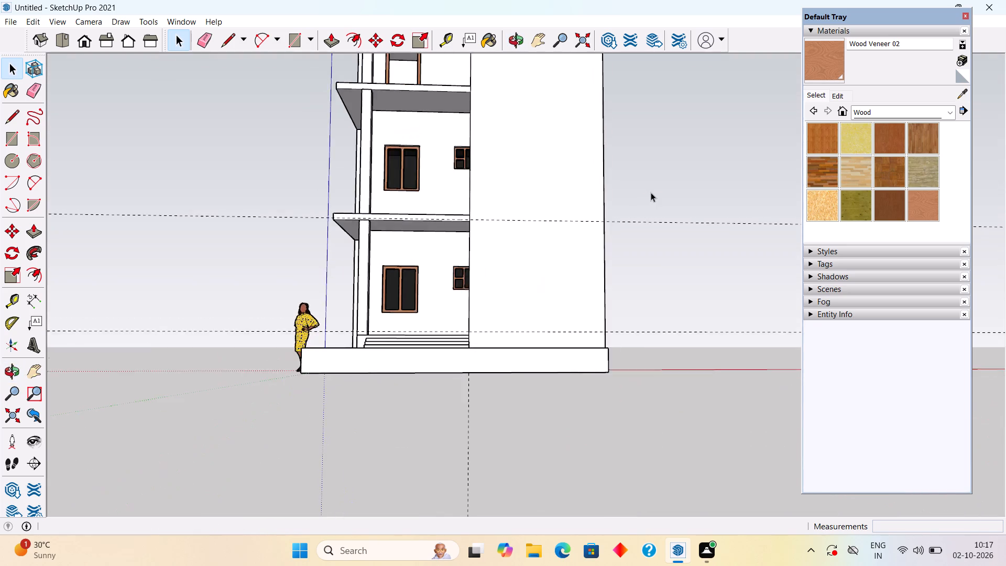
pyautogui.scroll(-6, 651, 192)
pyautogui.keyDown('ctrl'); pyautogui.moveTo(565, 105); pyautogui.dragTo(554, 180, button='middle'); pyautogui.keyUp('ctrl')
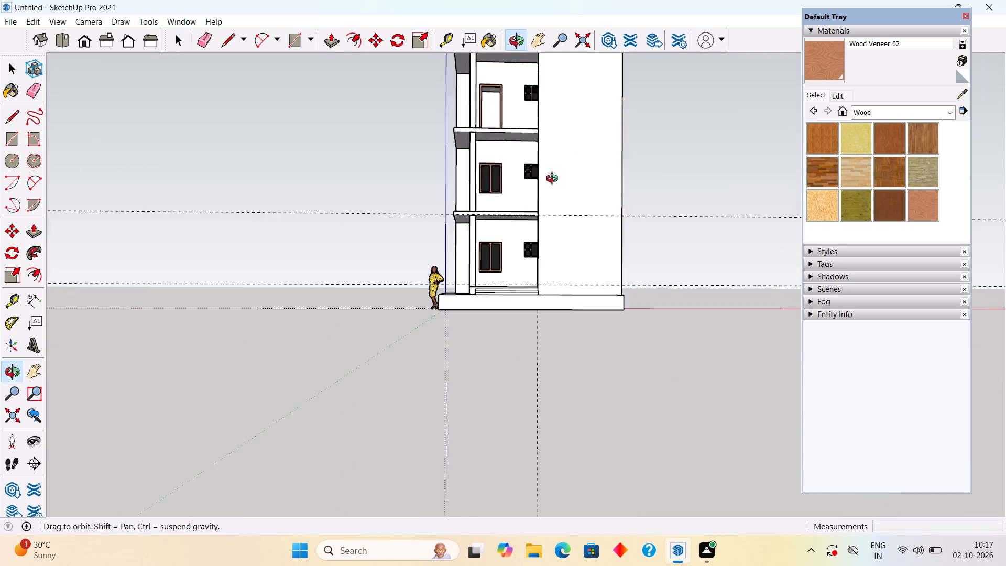
pyautogui.keyDown('ctrl'); pyautogui.moveTo(554, 180); pyautogui.dragTo(550, 231, button='middle'); pyautogui.keyUp('ctrl')
pyautogui.keyDown('ctrl'); pyautogui.scroll(-3, 550, 230); pyautogui.keyUp('ctrl')
pyautogui.keyDown('ctrl'); pyautogui.moveTo(551, 126); pyautogui.dragTo(551, 162, button='middle'); pyautogui.keyUp('ctrl')
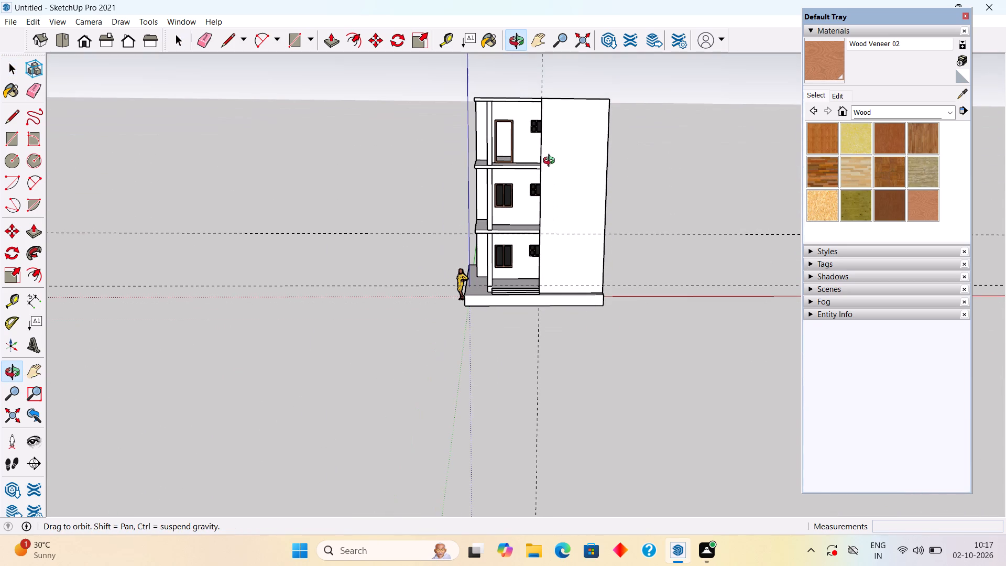
pyautogui.keyDown('ctrl'); pyautogui.moveTo(551, 162); pyautogui.dragTo(550, 241, button='middle'); pyautogui.keyUp('ctrl')
pyautogui.scroll(5, 560, 261)
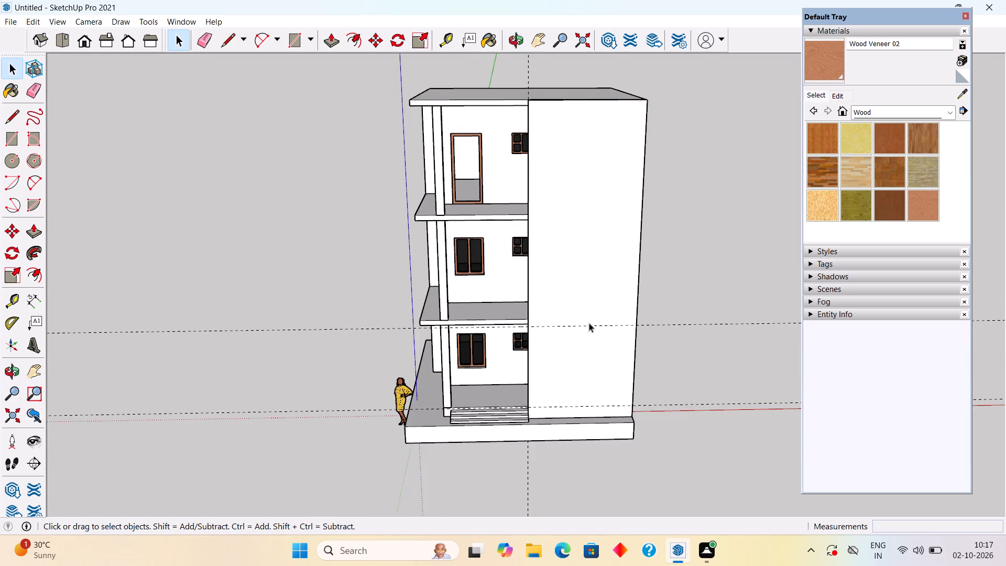
pyautogui.scroll(1, 589, 323)
pyautogui.moveTo(579, 273); pyautogui.dragTo(574, 241, button='middle')
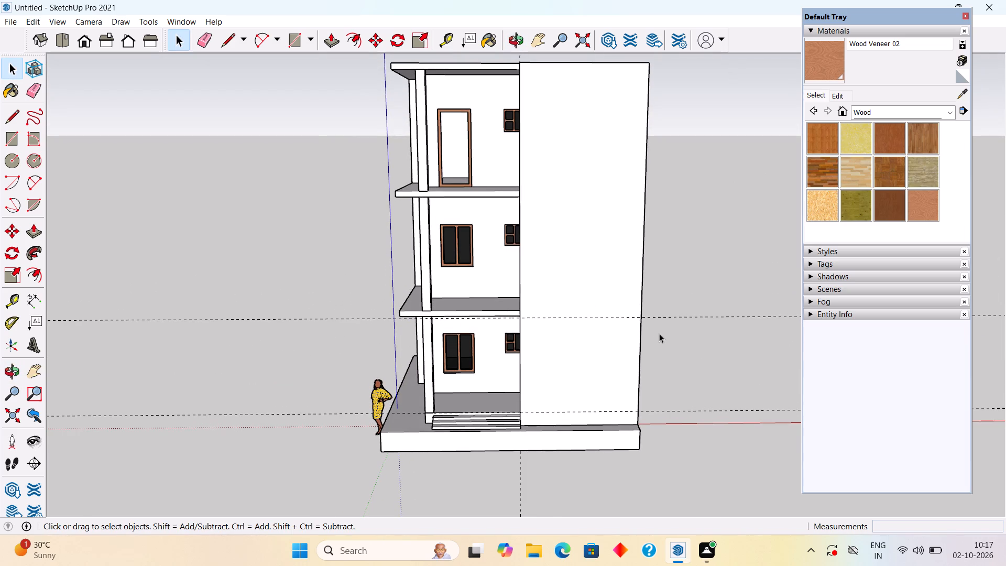
# Place four horizontal guides up the tall block's front, starting from the first-floor guide and spaced successively 6", 10', 6" and 10' apart.
pyautogui.press('t')
pyautogui.click(608, 317)
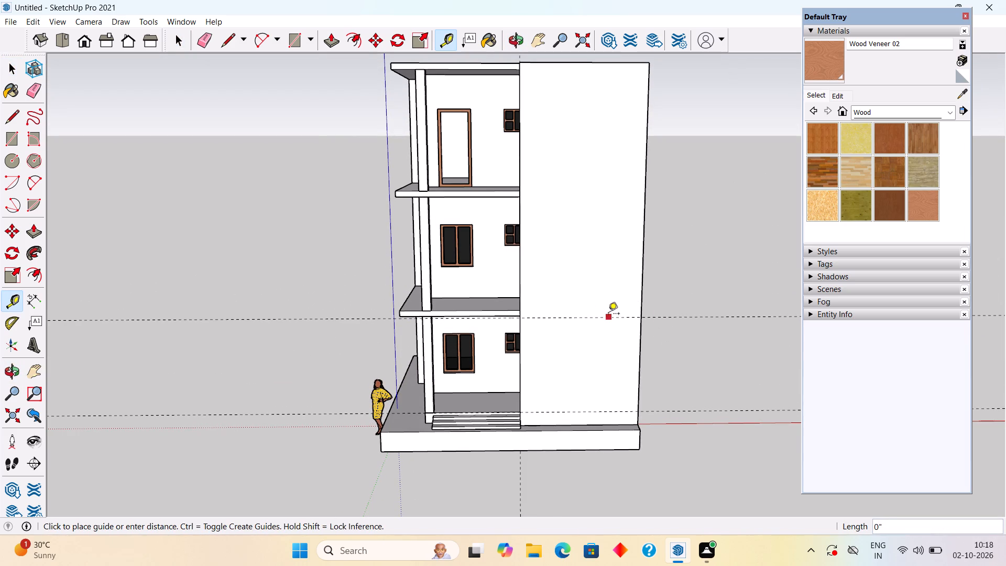
pyautogui.write('6"')
pyautogui.press('Return')
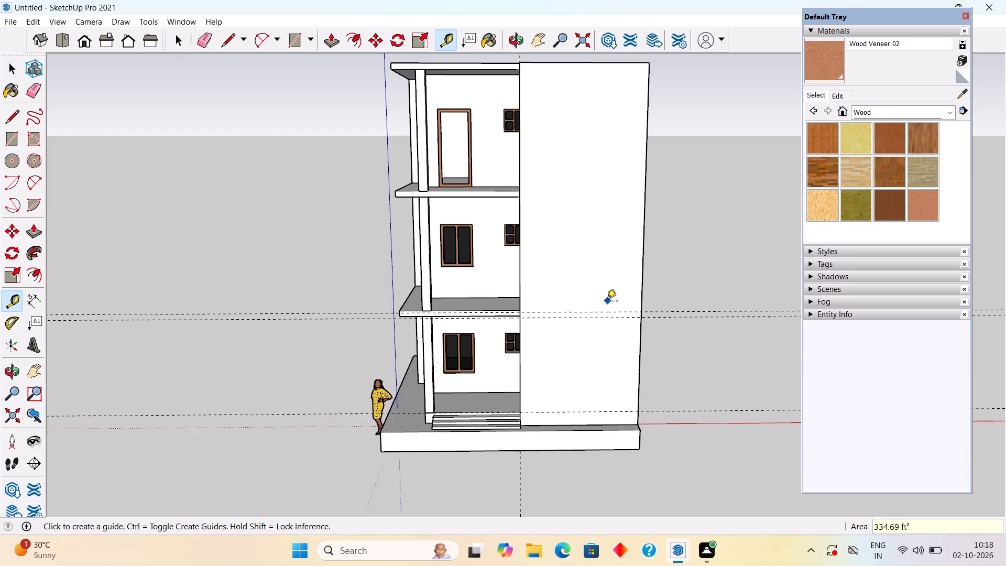
pyautogui.click(599, 312)
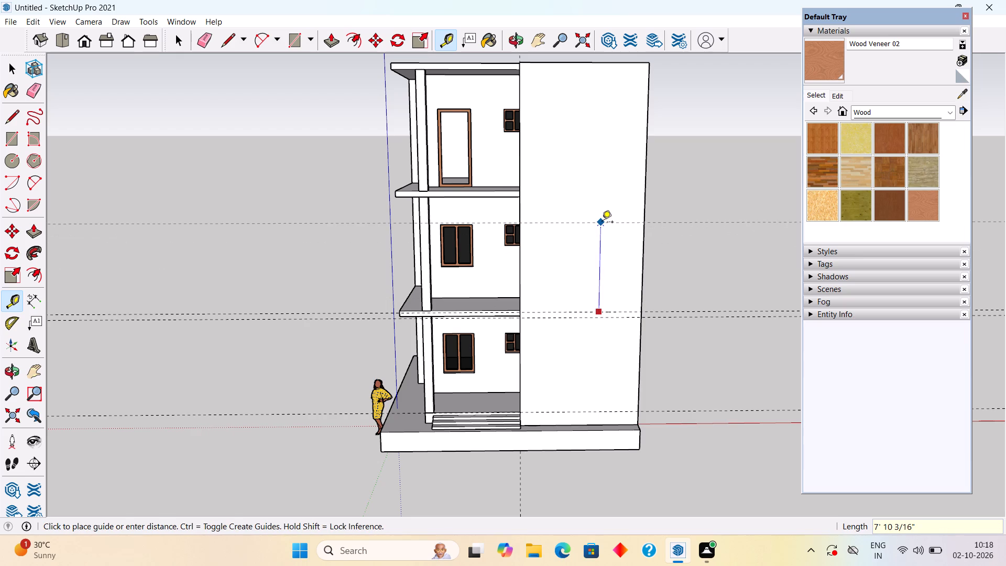
pyautogui.write("10'")
pyautogui.press('Return')
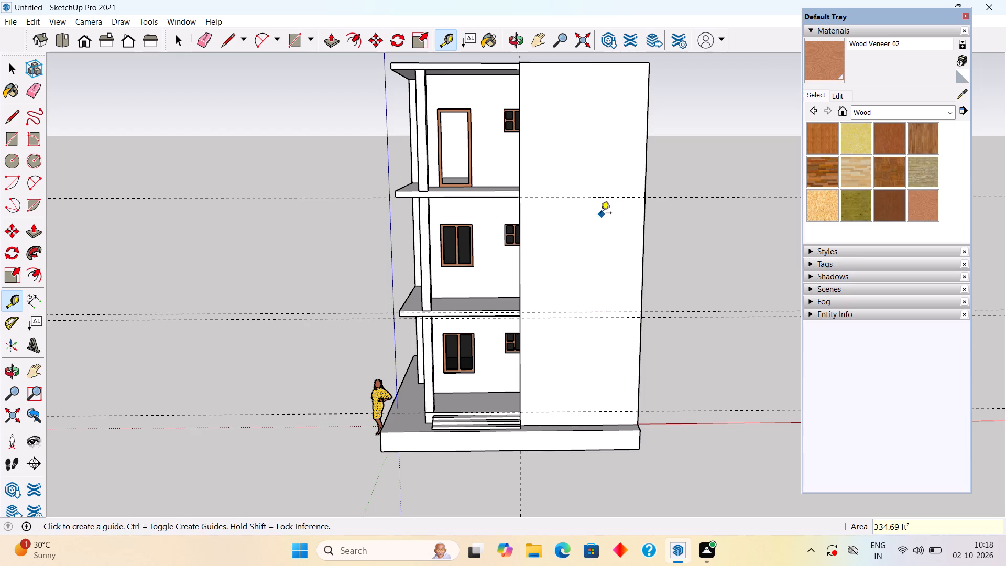
pyautogui.click(599, 200)
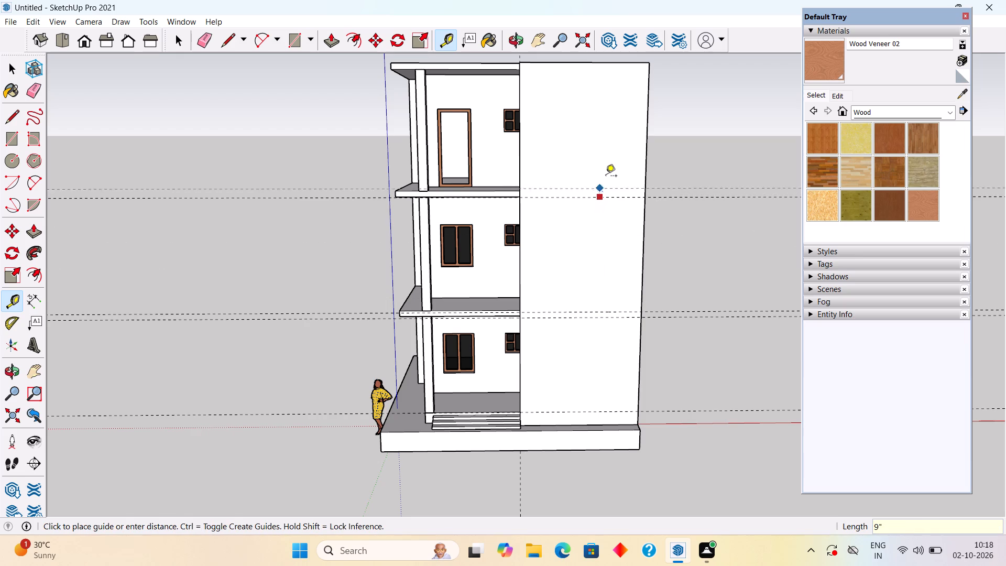
pyautogui.write('6"')
pyautogui.press('Return')
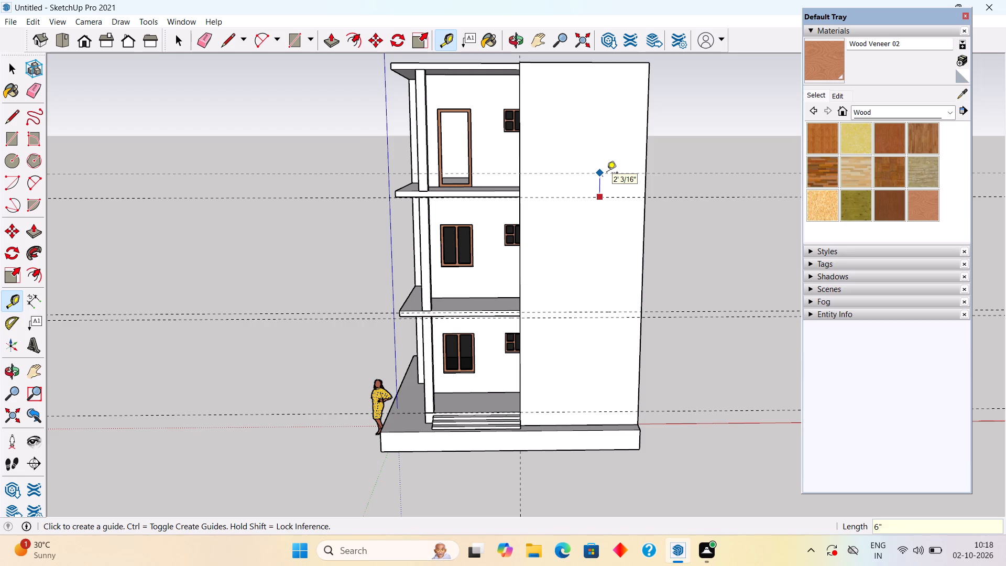
pyautogui.click(588, 191)
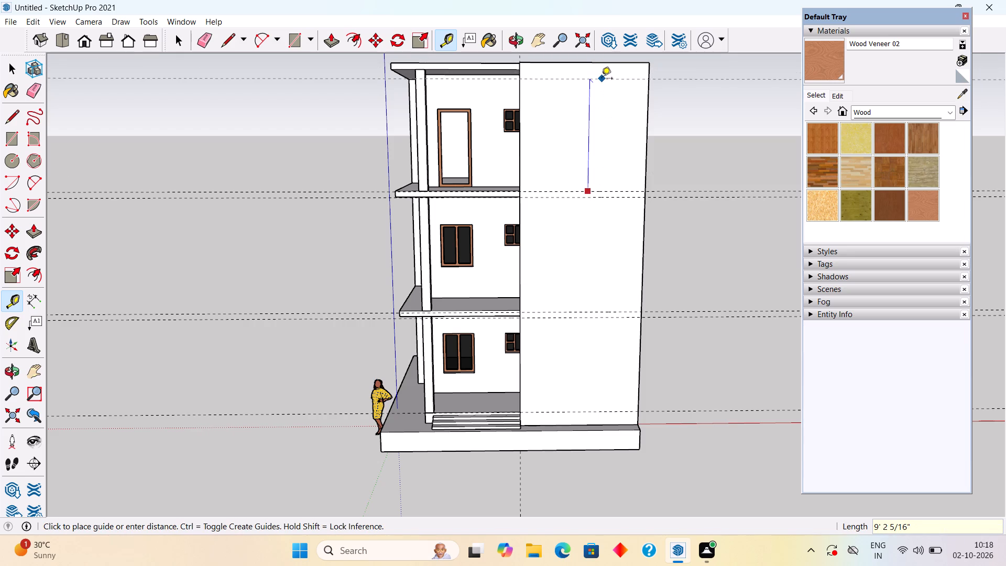
pyautogui.write("10'")
pyautogui.press('Return')
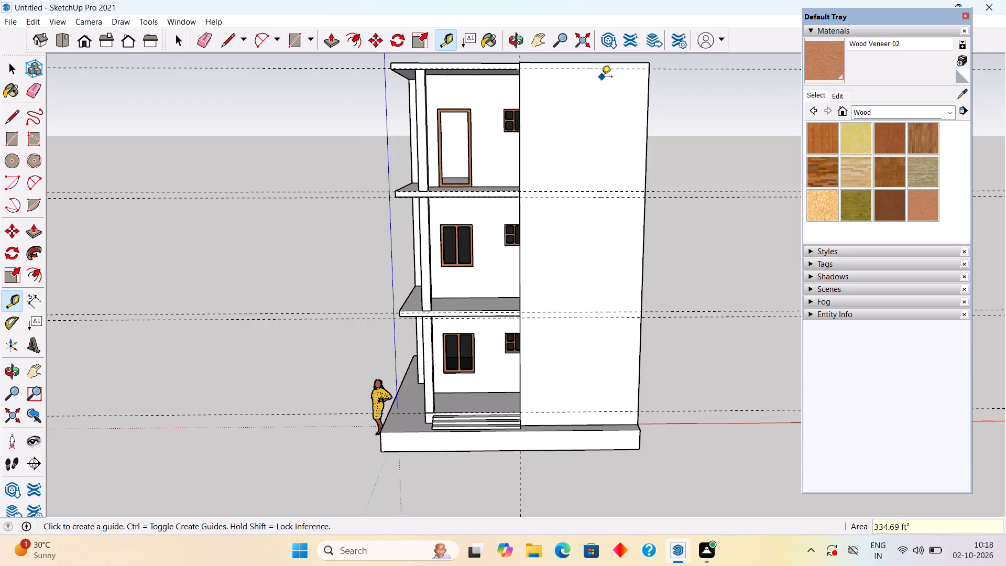
pyautogui.press('space')
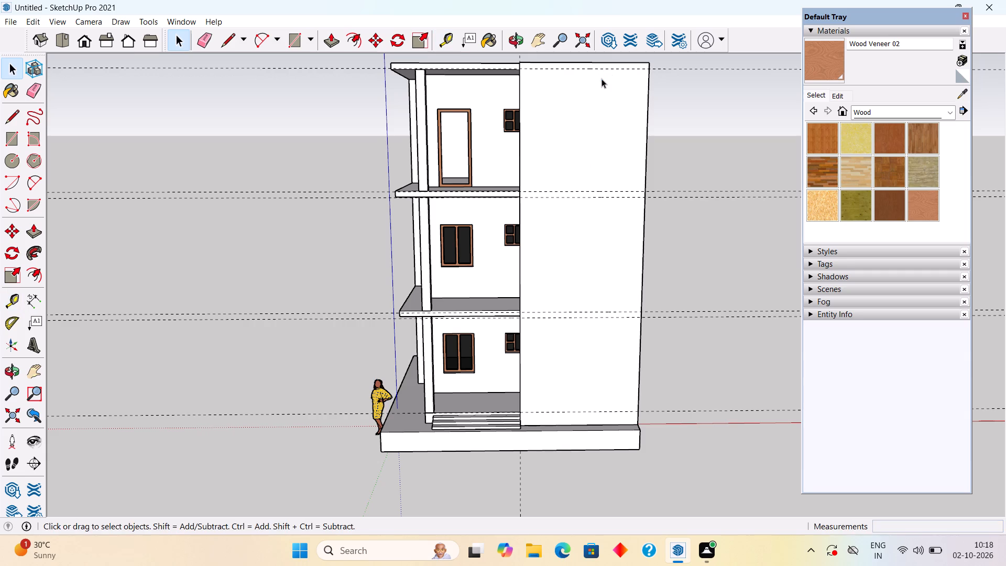
# Place a vertical guide on the tall block's front face, 1.5' inward from its edge beside the entrance steps.
pyautogui.moveTo(548, 201); pyautogui.dragTo(479, 266, button='middle')
pyautogui.scroll(-1, 479, 258)
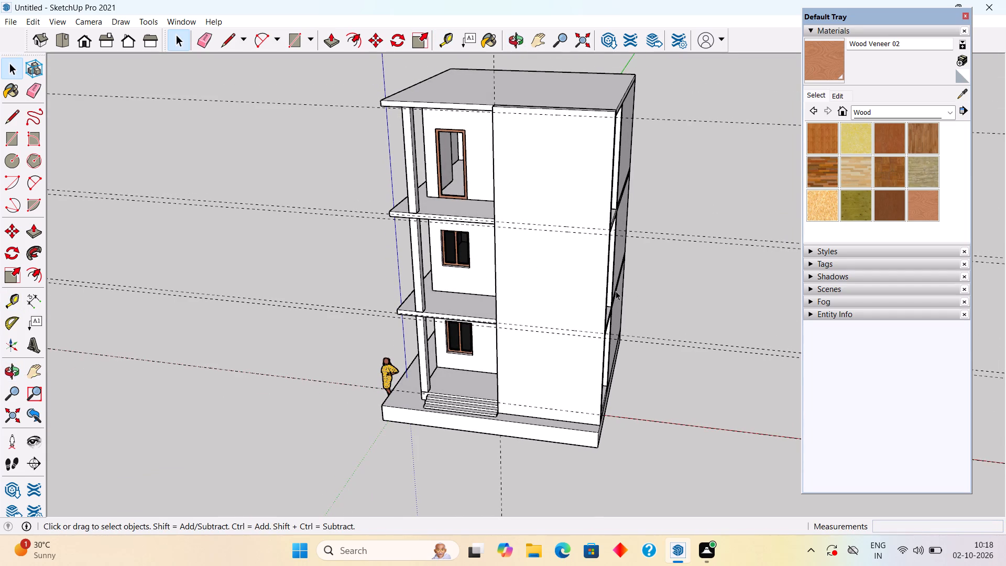
pyautogui.moveTo(621, 290); pyautogui.dragTo(702, 215, button='middle')
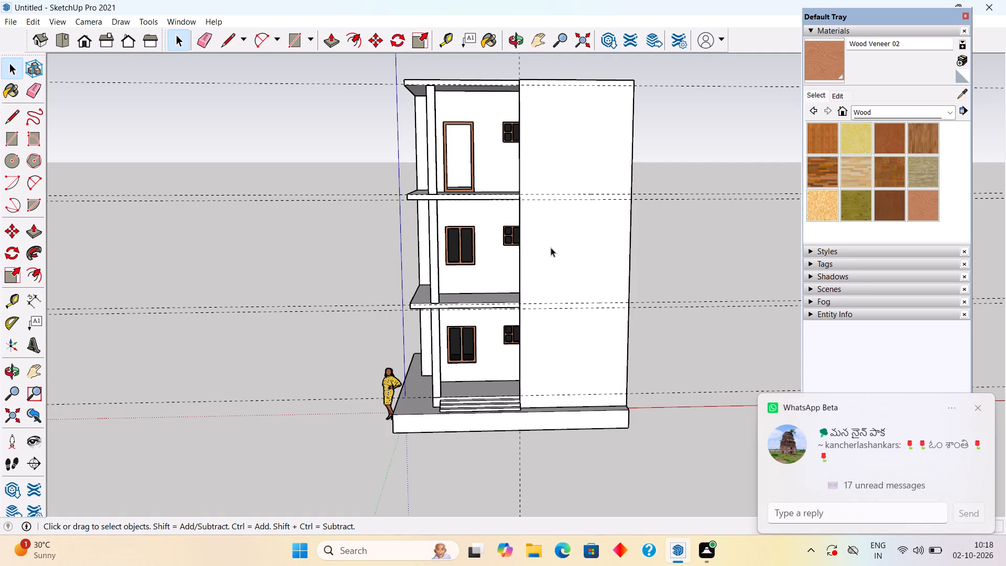
pyautogui.press('t')
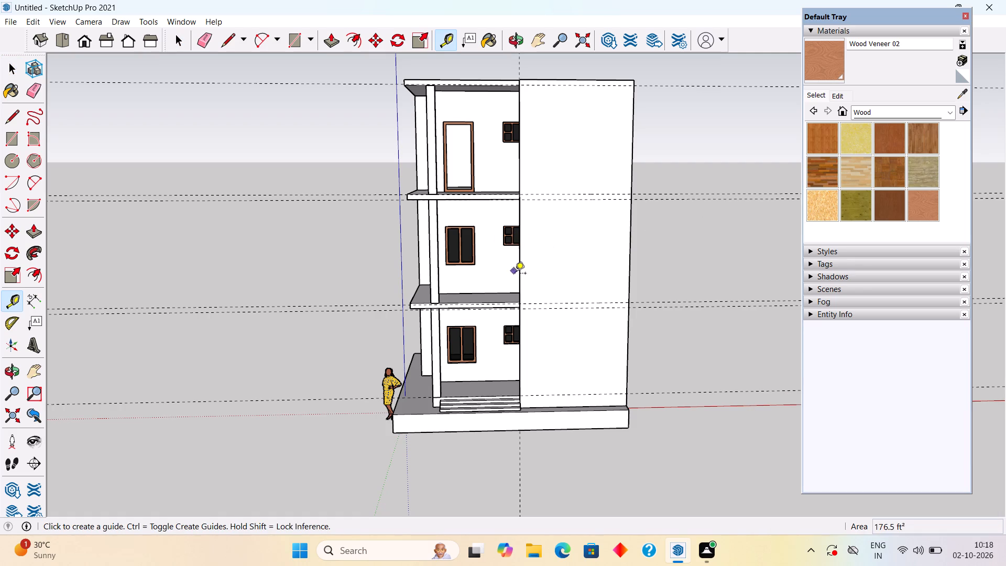
pyautogui.click(519, 275)
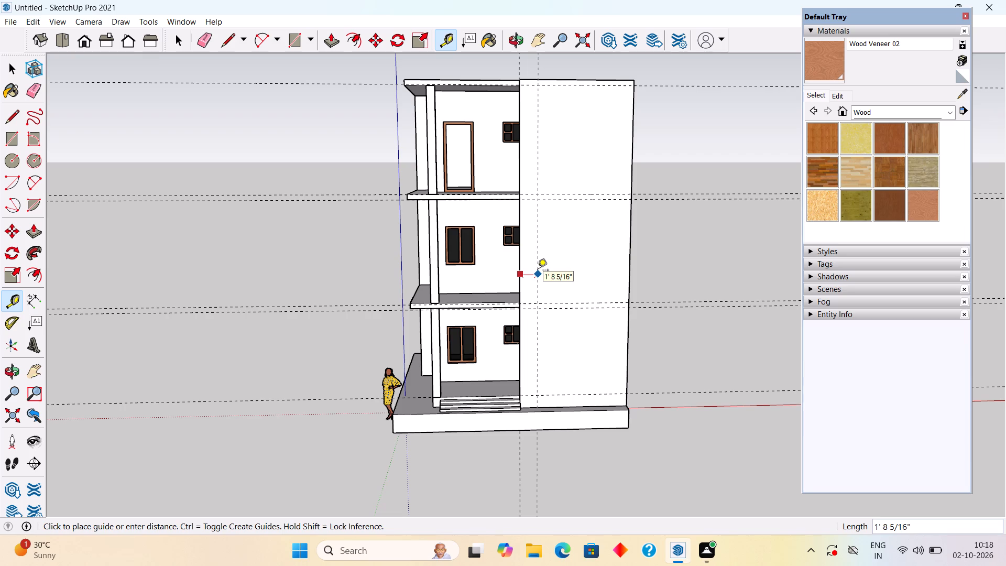
pyautogui.write('1.5"')
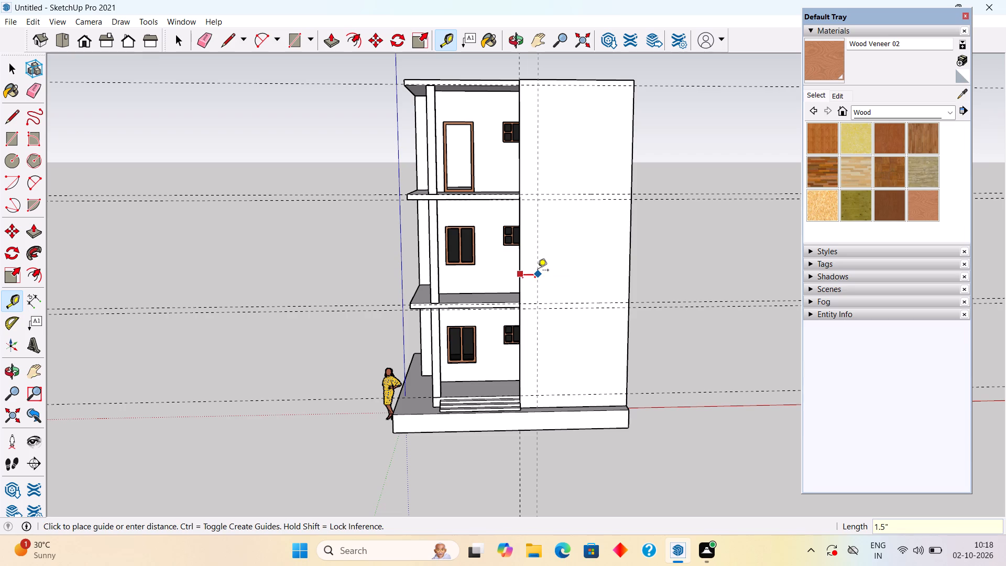
pyautogui.press('BackSpace')
pyautogui.press("'")
pyautogui.press('Return')
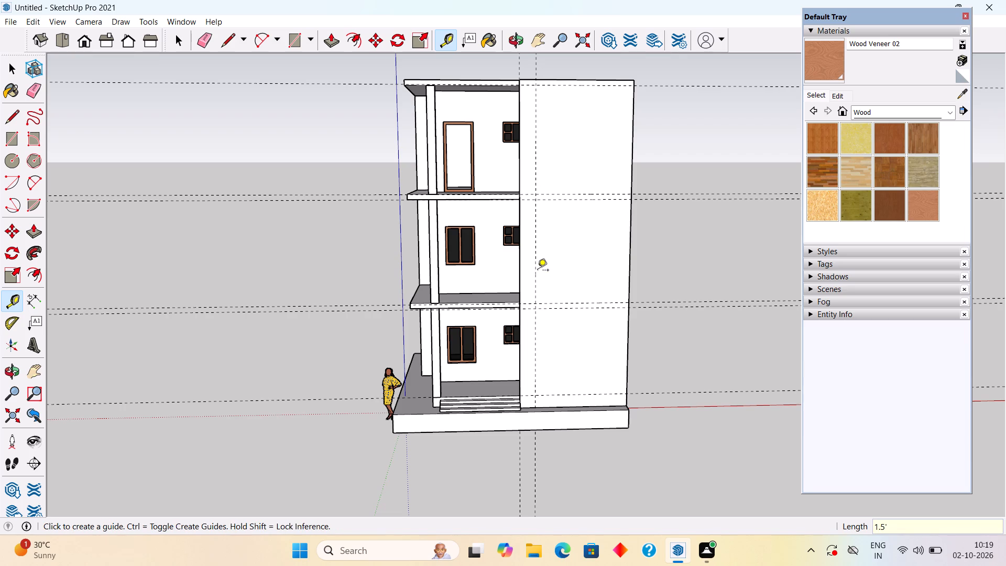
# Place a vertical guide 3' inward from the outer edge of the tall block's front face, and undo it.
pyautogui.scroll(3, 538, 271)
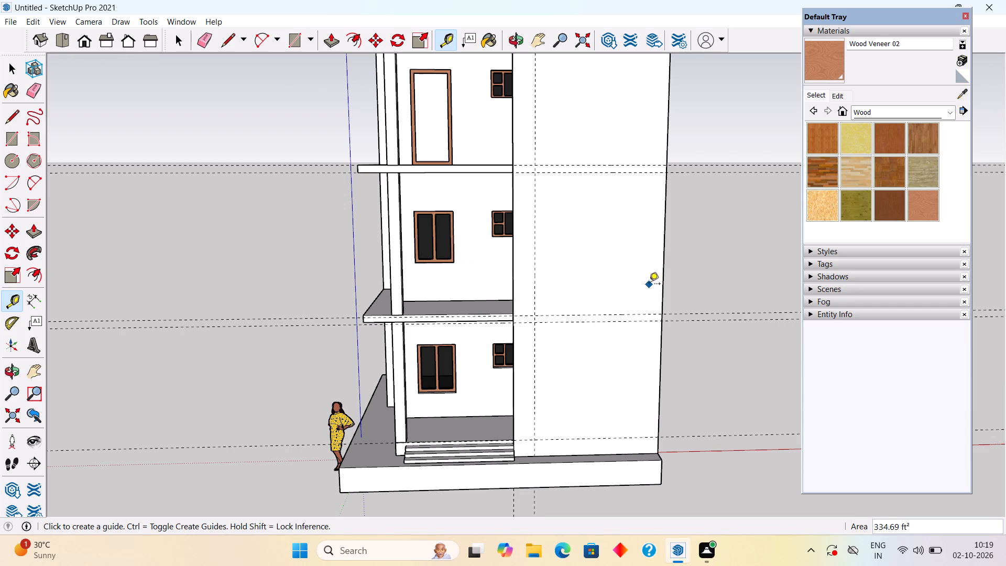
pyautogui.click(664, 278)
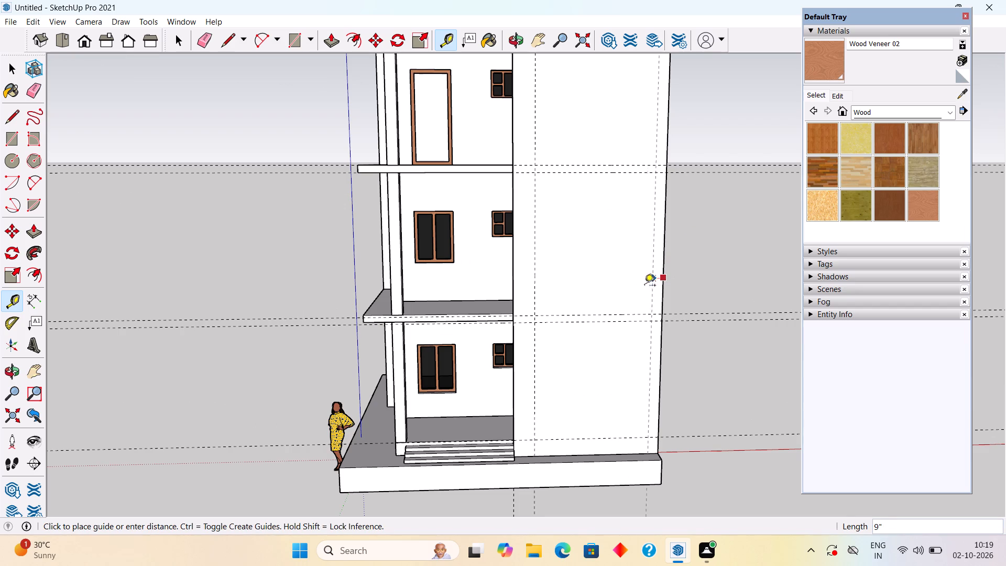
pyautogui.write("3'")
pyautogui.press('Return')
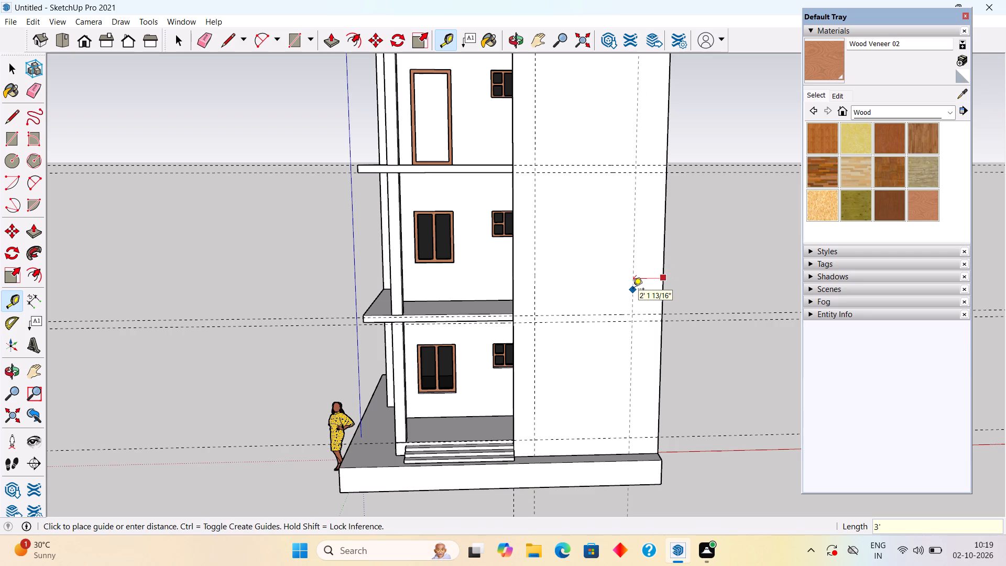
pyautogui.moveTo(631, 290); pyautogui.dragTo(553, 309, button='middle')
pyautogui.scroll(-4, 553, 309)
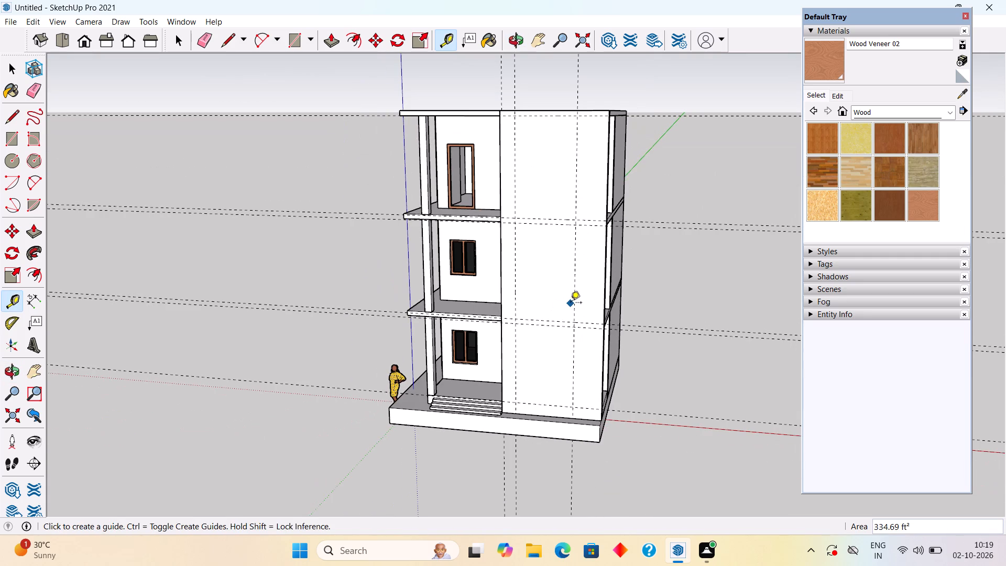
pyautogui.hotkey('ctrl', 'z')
# Place a vertical guide on the tall block's front face, 2.5' inward from its outer edge away from the steps.
pyautogui.click(605, 283)
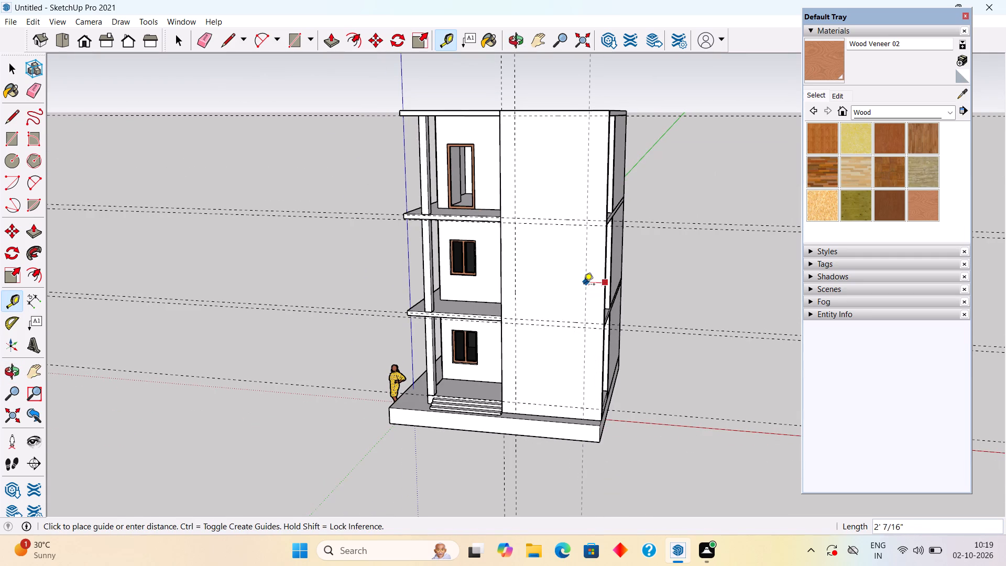
pyautogui.write("2.5'")
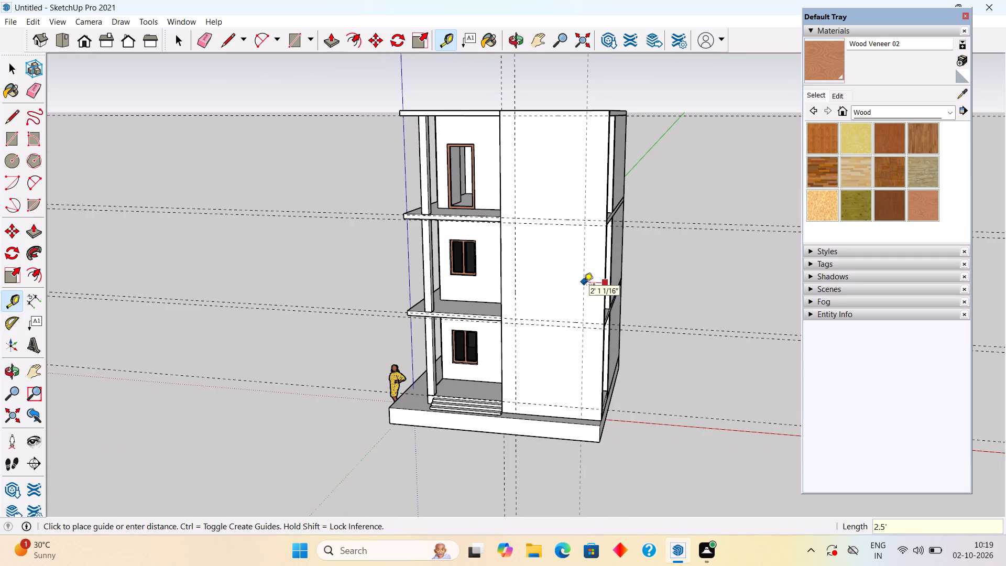
pyautogui.press('Return')
# Offset another vertical guide 1' inward from each of the two vertical guides near the tall block's side edges.
pyautogui.moveTo(589, 318); pyautogui.dragTo(602, 318, button='middle')
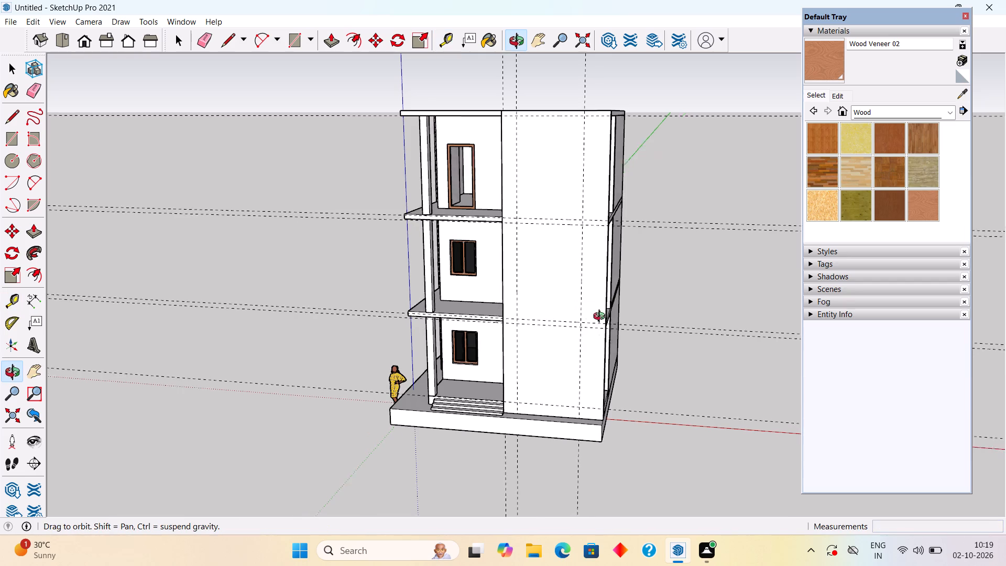
pyautogui.moveTo(602, 318); pyautogui.dragTo(656, 303, button='middle')
pyautogui.scroll(3, 616, 263)
pyautogui.click(597, 272)
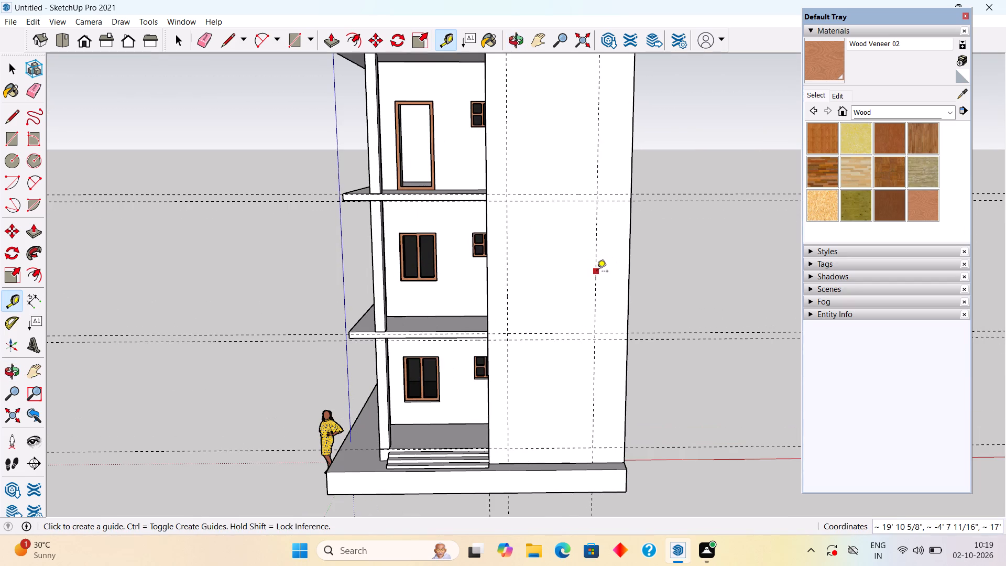
pyautogui.write("1'")
pyautogui.press('Return')
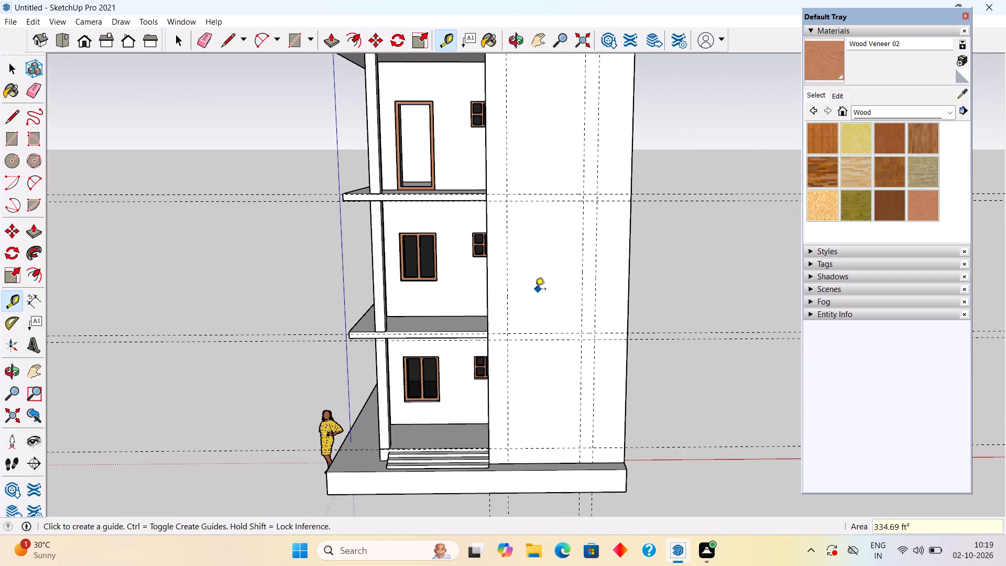
pyautogui.click(509, 296)
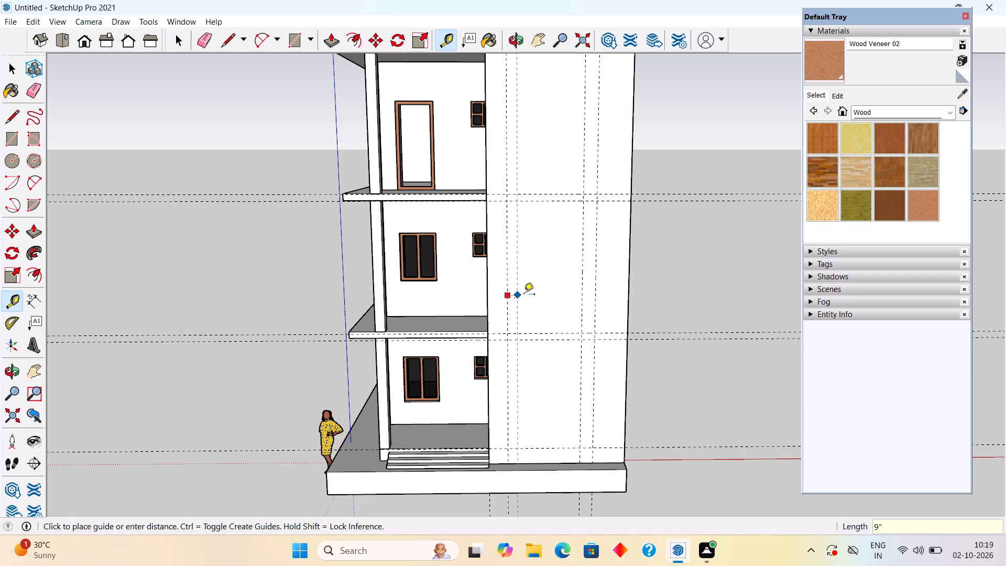
pyautogui.write("1'")
pyautogui.press('Return')
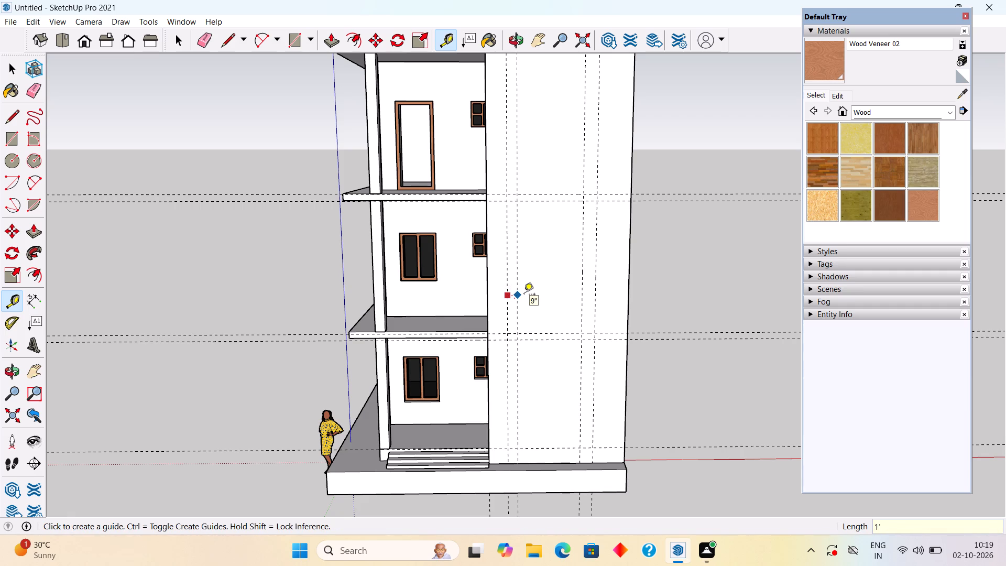
# Place a vertical centre guide through the midpoint of the tall block's front bottom edge.
pyautogui.click(519, 309)
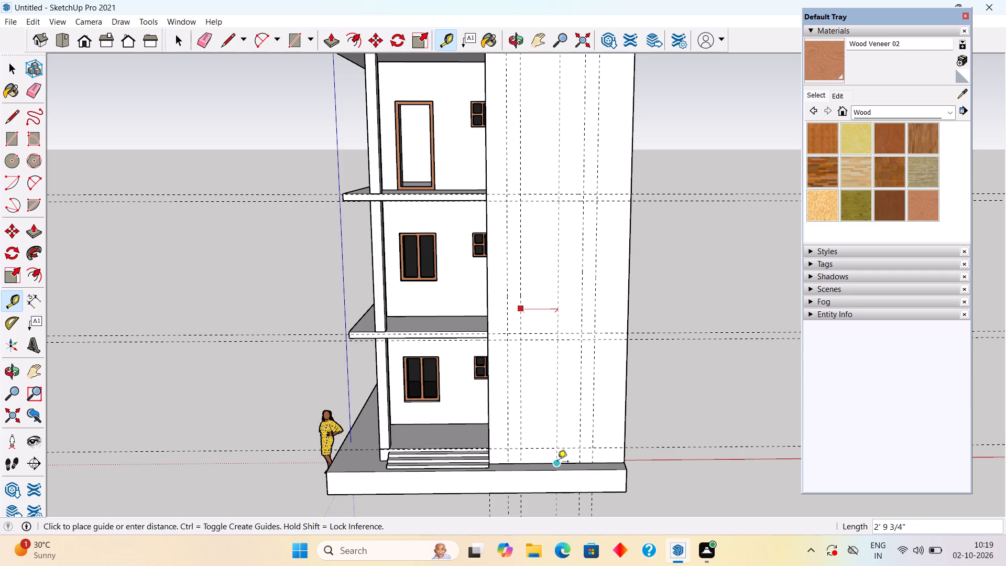
pyautogui.click(557, 462)
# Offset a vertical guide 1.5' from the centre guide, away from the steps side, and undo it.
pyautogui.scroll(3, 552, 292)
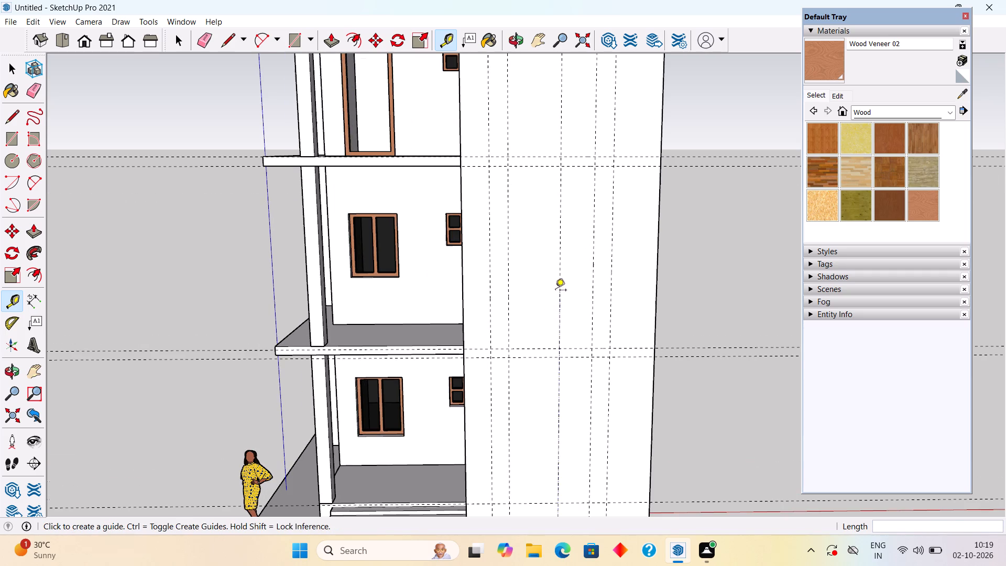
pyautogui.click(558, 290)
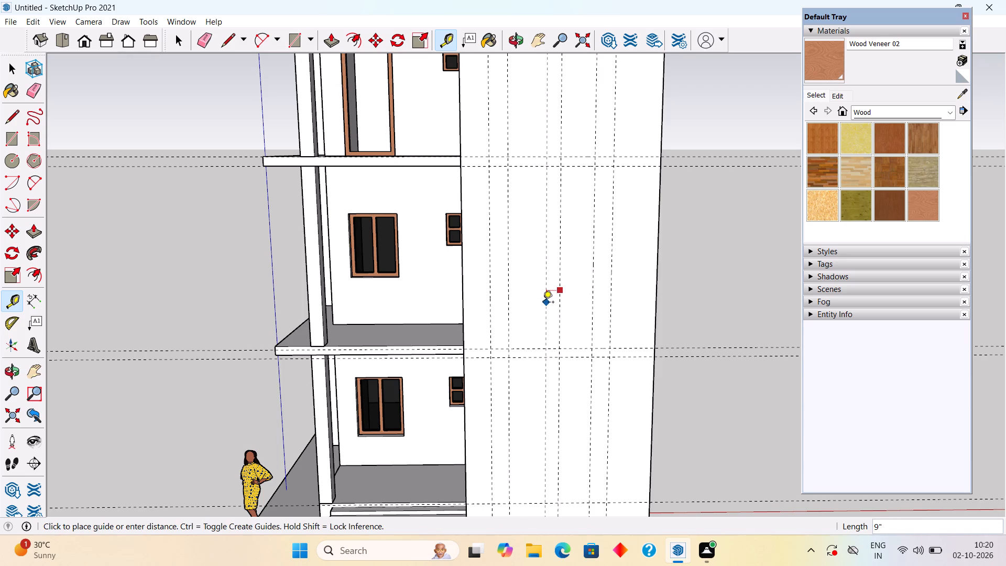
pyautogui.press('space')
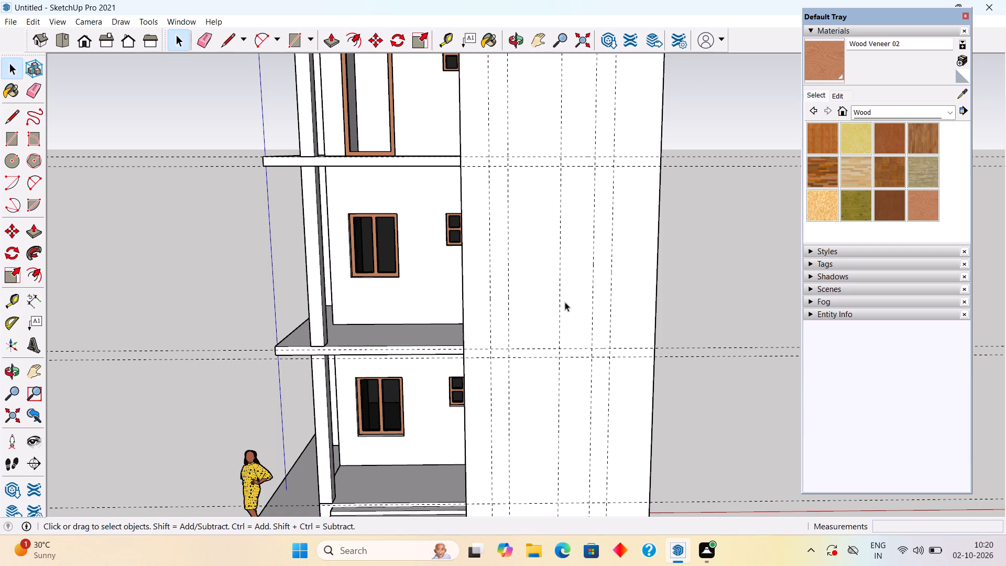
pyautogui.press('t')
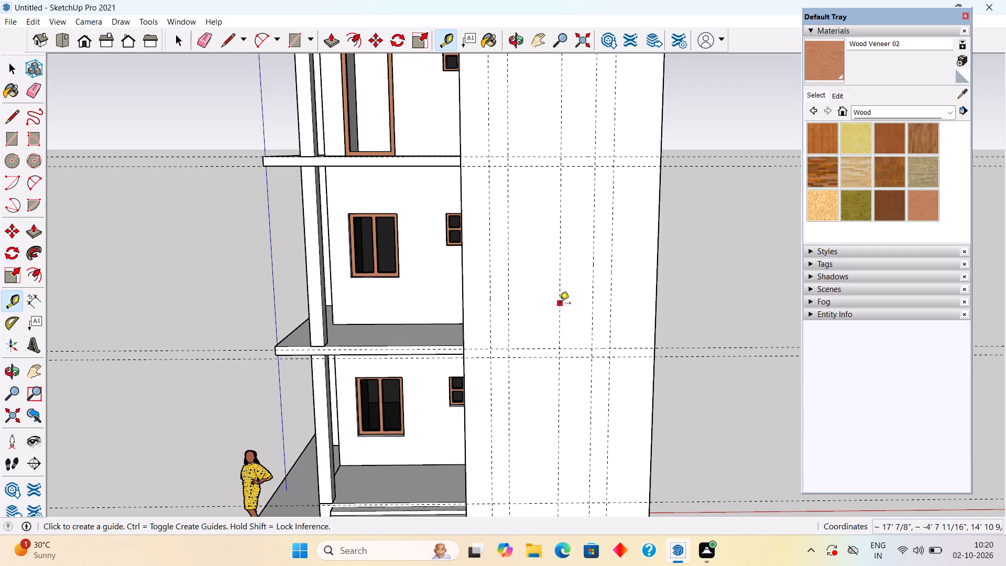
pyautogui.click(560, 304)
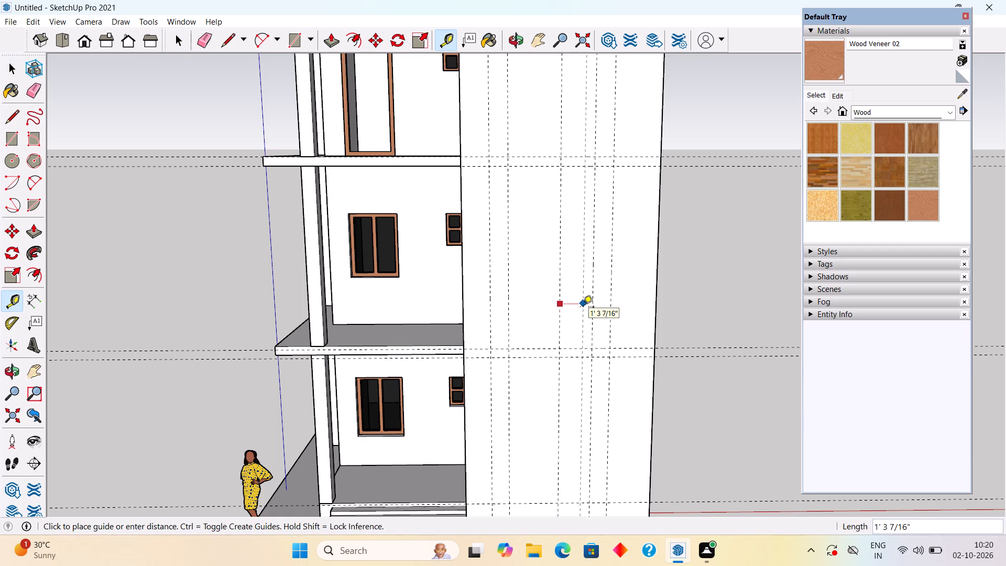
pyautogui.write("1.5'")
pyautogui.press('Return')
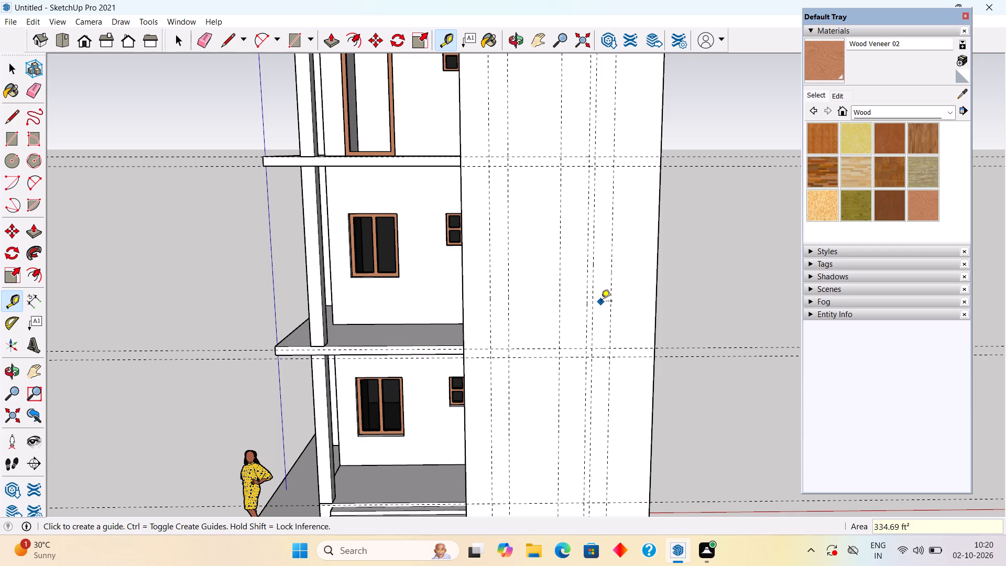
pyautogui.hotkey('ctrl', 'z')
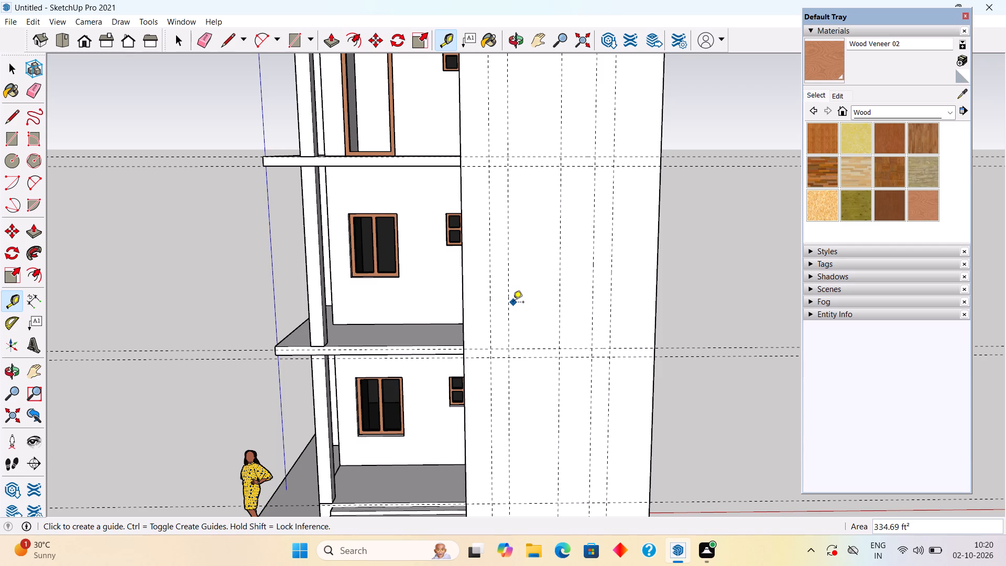
# Place two horizontal guides on the block's middle storey: one 3' above the upper first-floor slab guide, the other 4' above that.
pyautogui.click(530, 346)
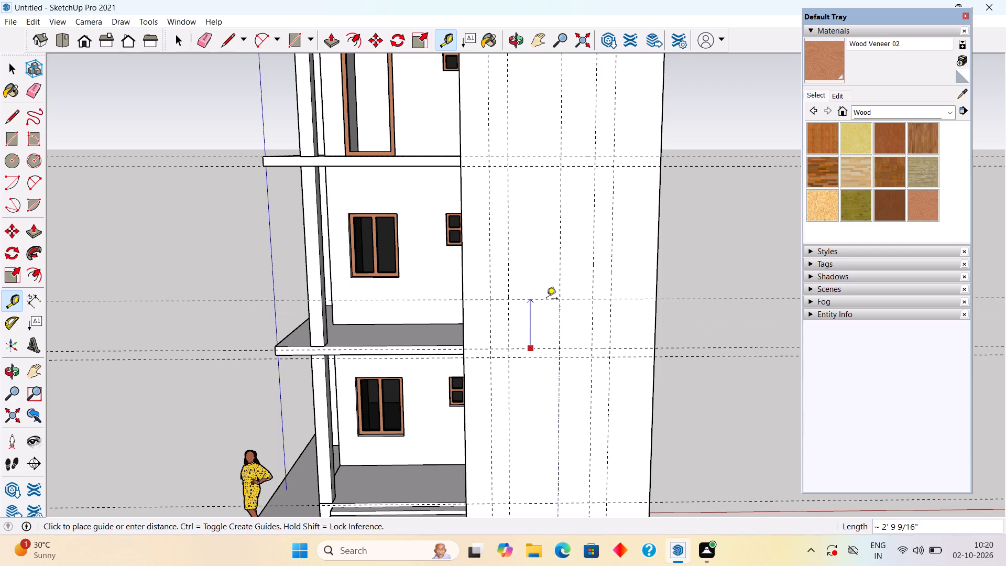
pyautogui.write("3'")
pyautogui.press('Return')
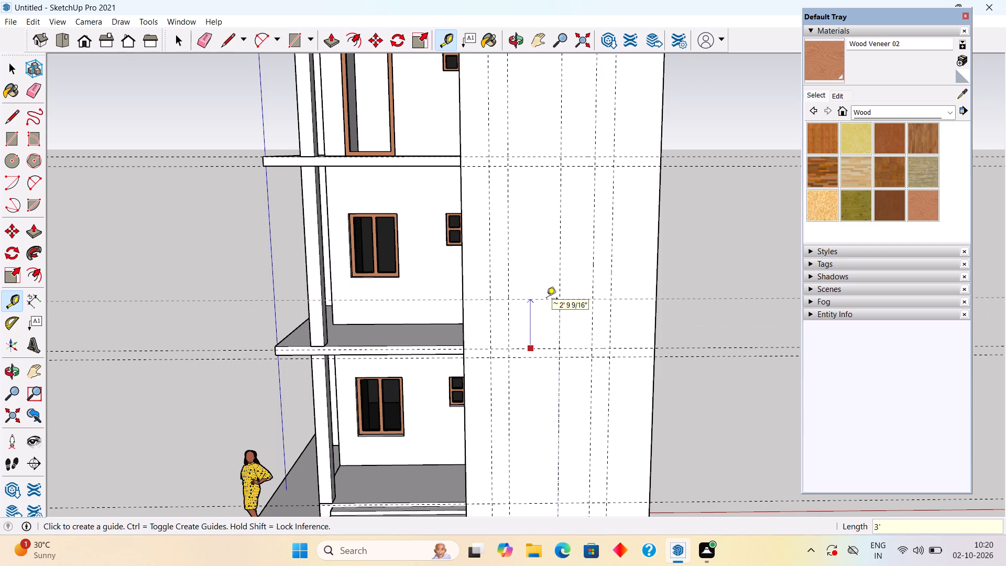
pyautogui.click(544, 299)
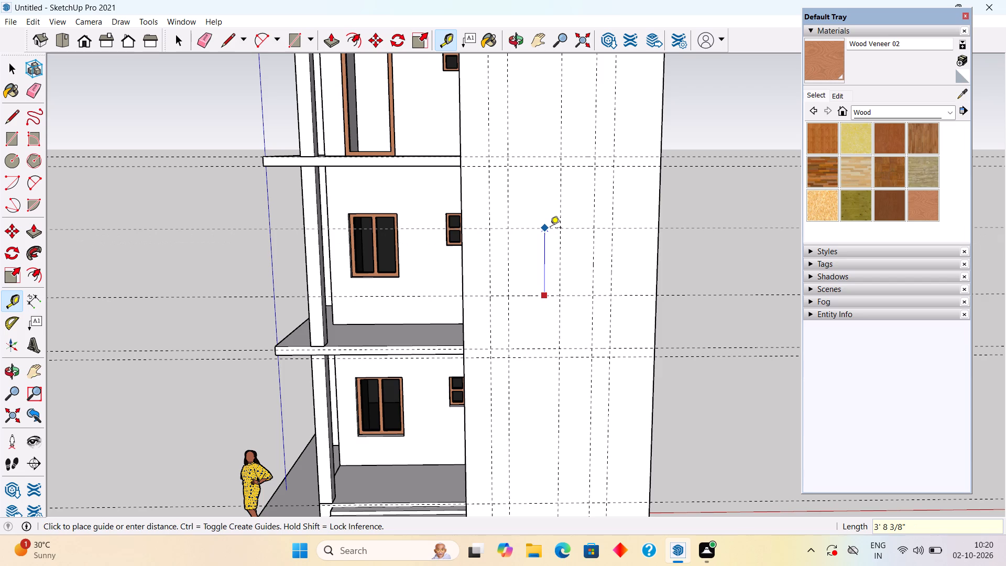
pyautogui.write("4'")
pyautogui.press('Return')
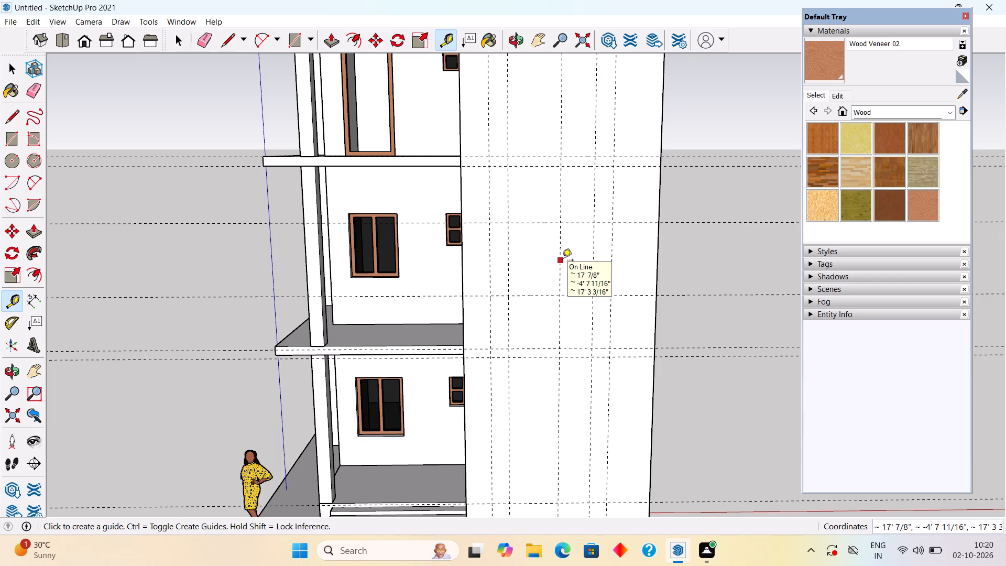
# Offset a vertical guide 9" inward from the nearest guide on each side of the centre guide.
pyautogui.click(508, 264)
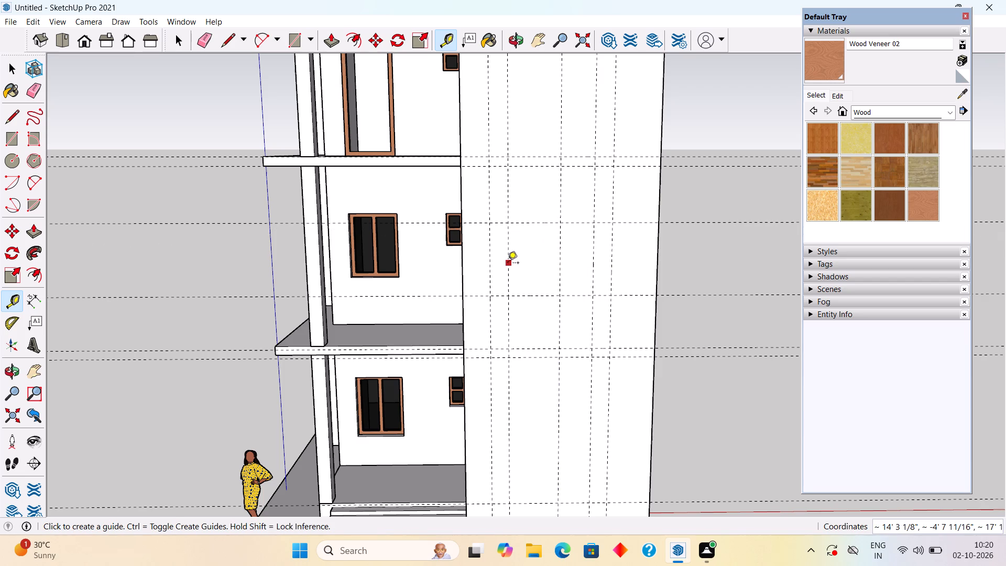
pyautogui.write('9"')
pyautogui.press('Return')
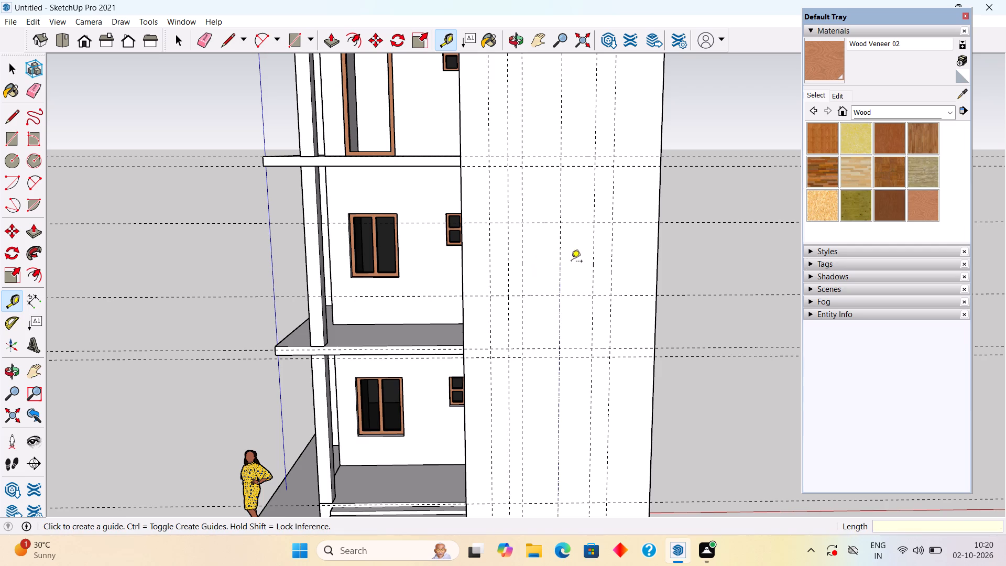
pyautogui.click(593, 270)
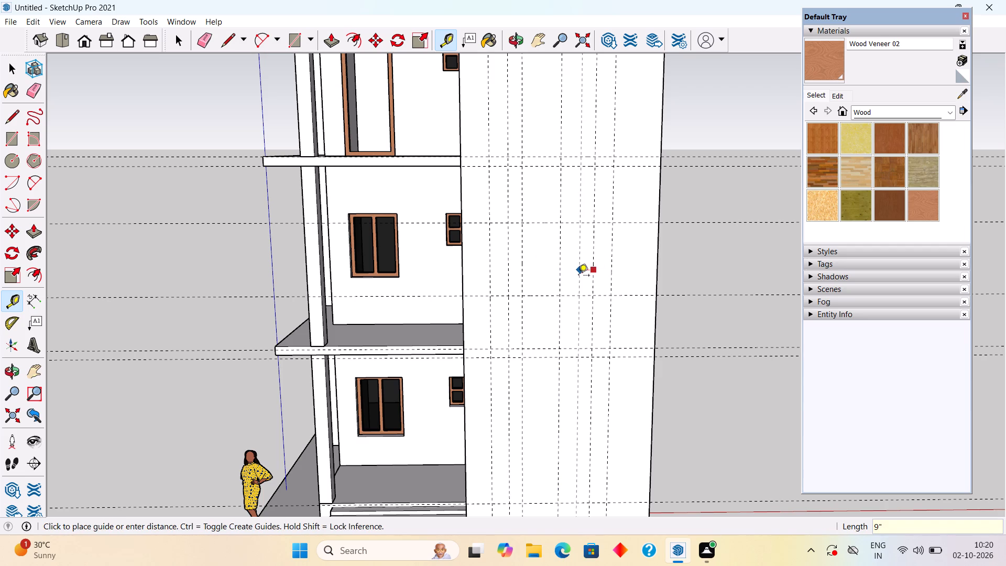
pyautogui.write('9"')
pyautogui.press('Return')
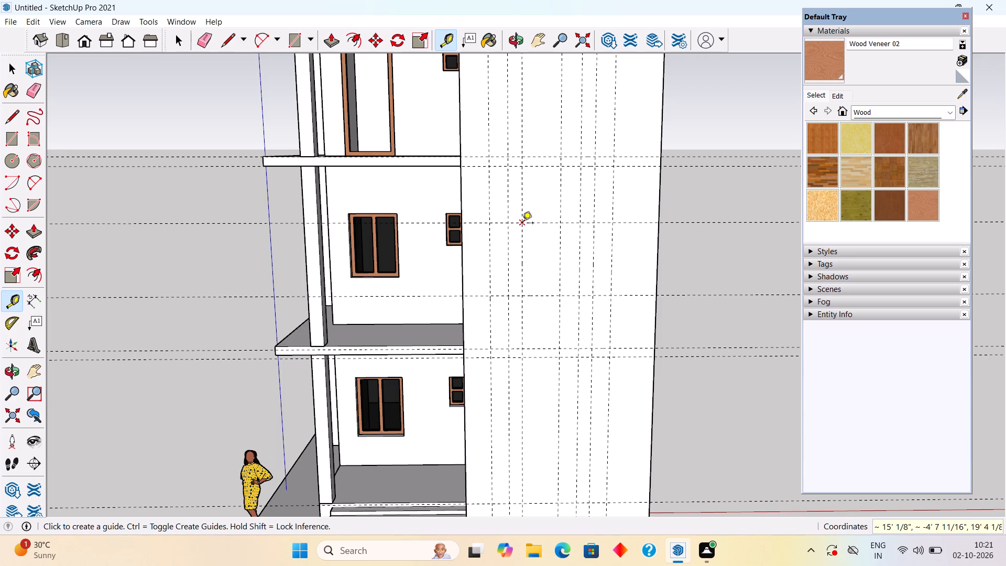
# Measure the spacing between the two 9" offset guides flanking the centre guide.
pyautogui.click(523, 242)
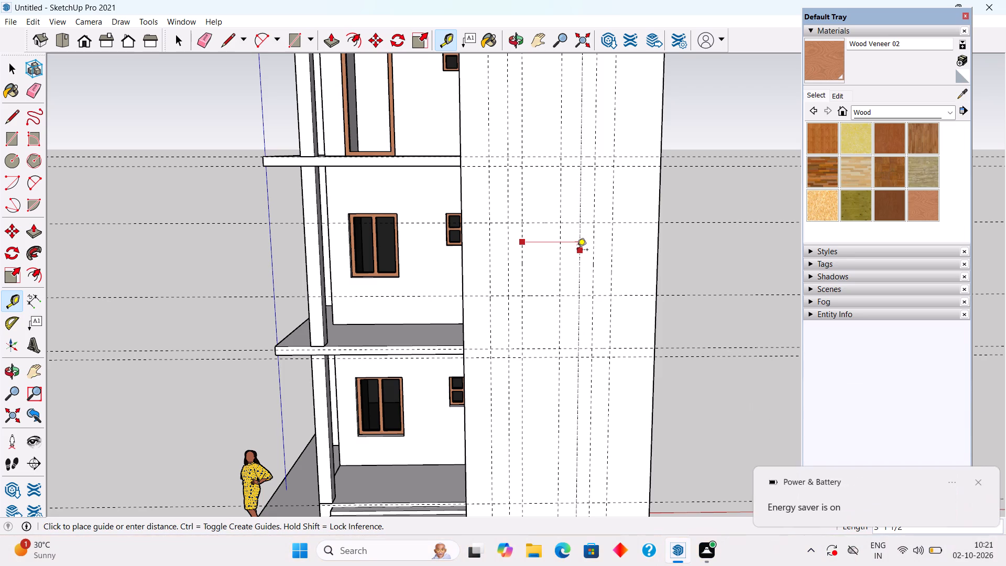
pyautogui.press('space')
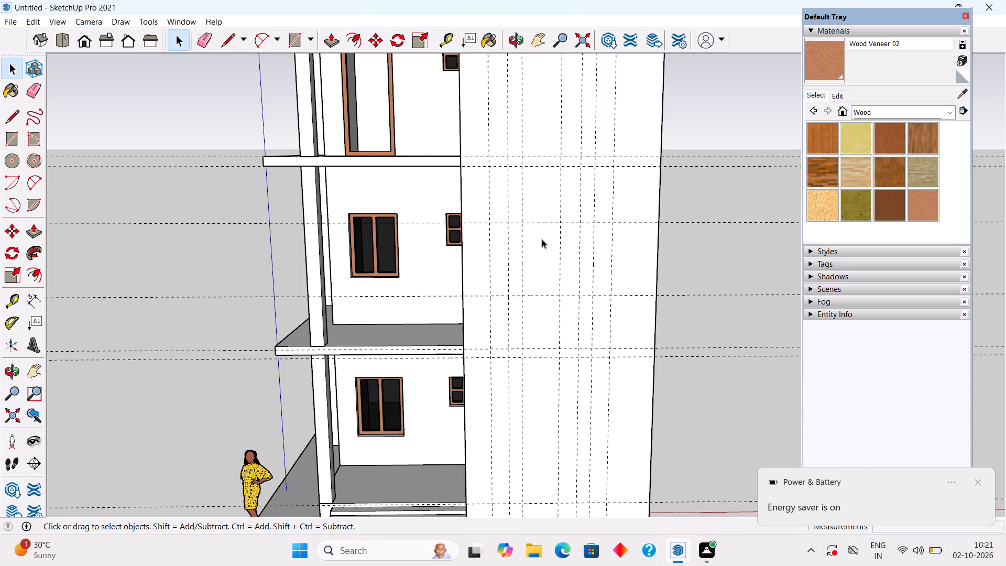
# Draw a window rectangle about 3' 1 1/2" wide and 4' high between the innermost guides on the tall block's middle storey.
pyautogui.press('r')
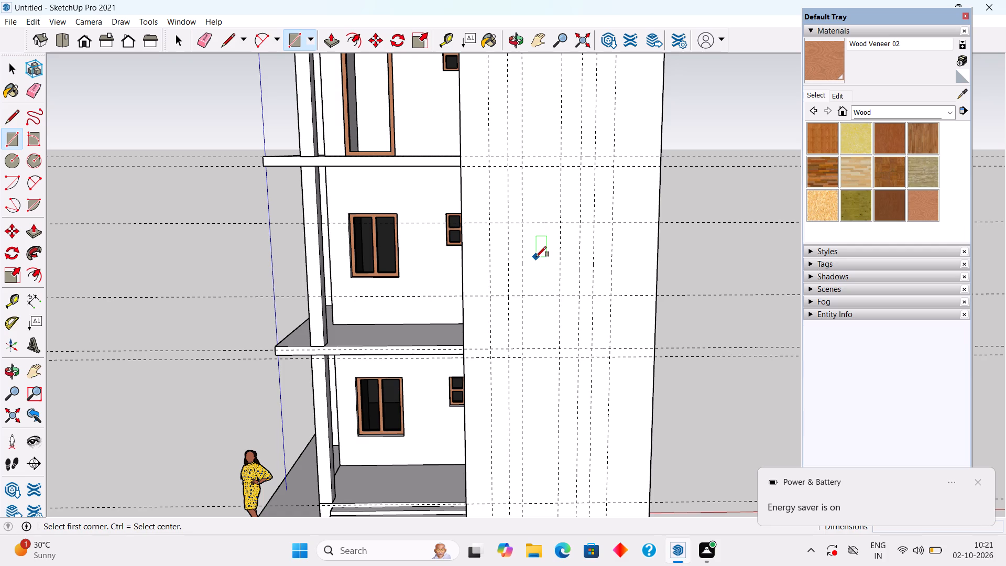
pyautogui.press('space')
pyautogui.tripleClick(537, 260)
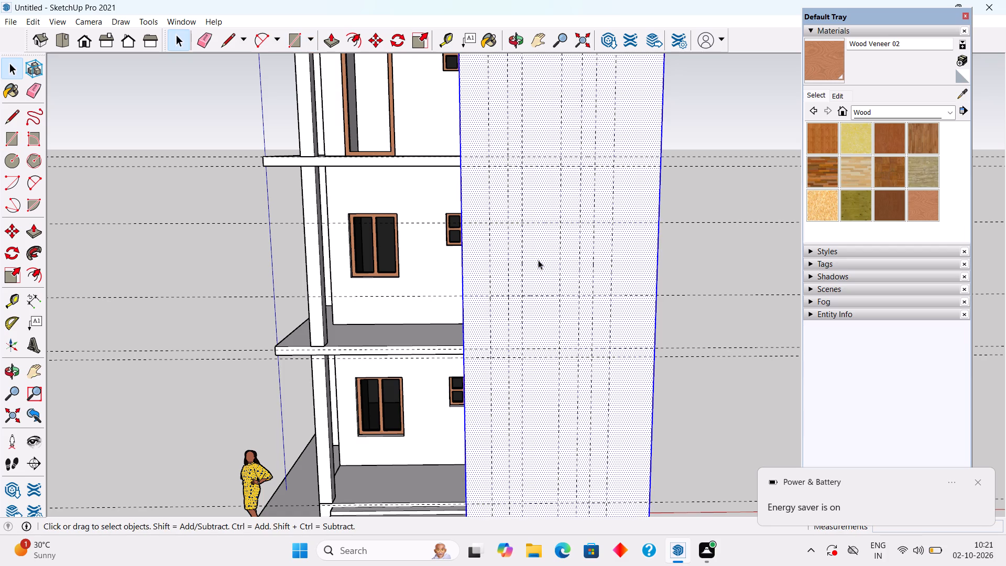
pyautogui.press('r')
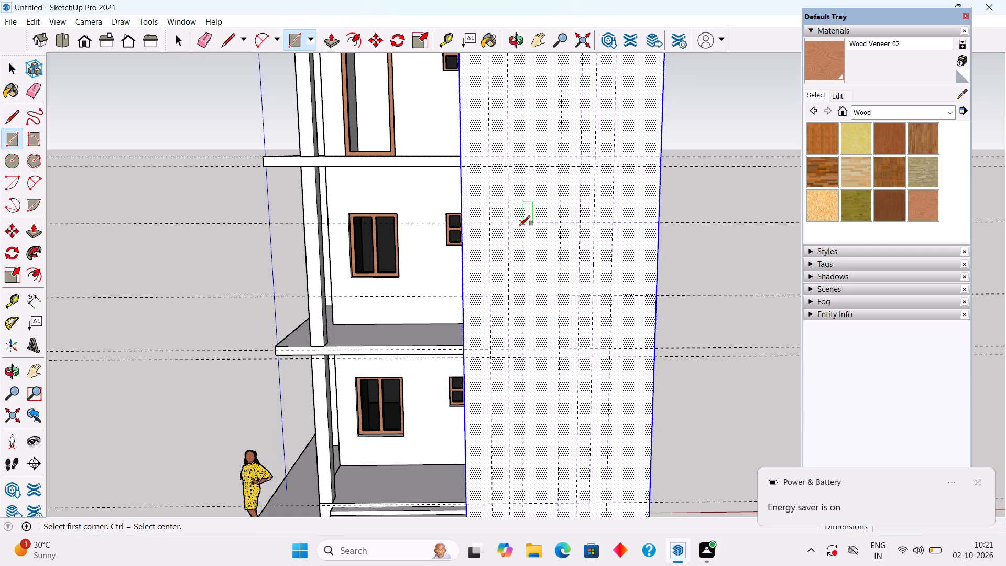
pyautogui.click(522, 221)
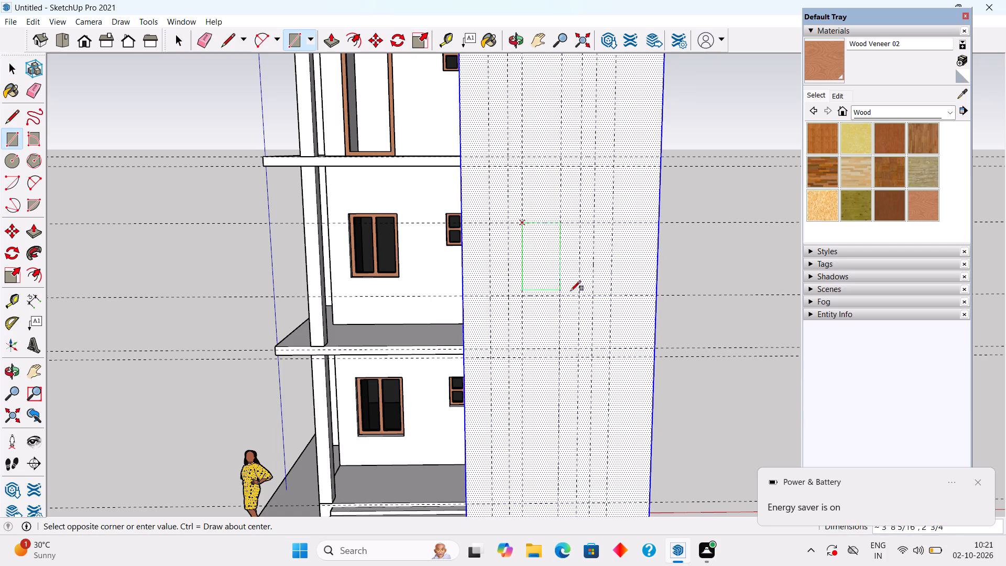
pyautogui.click(577, 294)
# Push the window rectangle on the tall block's middle storey 9" inward to cut the opening through the wall.
pyautogui.press('space')
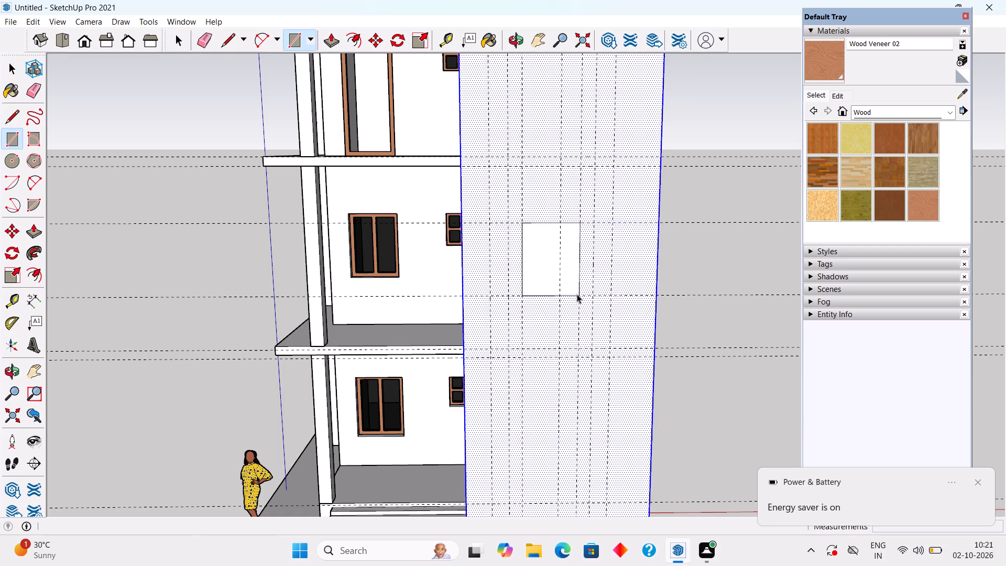
pyautogui.click(558, 271)
pyautogui.press('p')
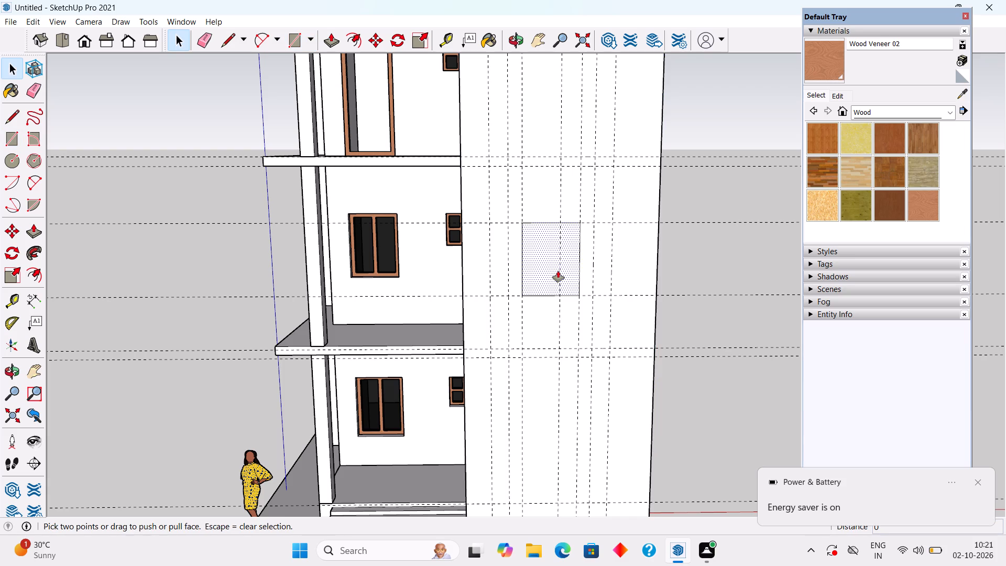
pyautogui.moveTo(548, 269); pyautogui.dragTo(547, 257)
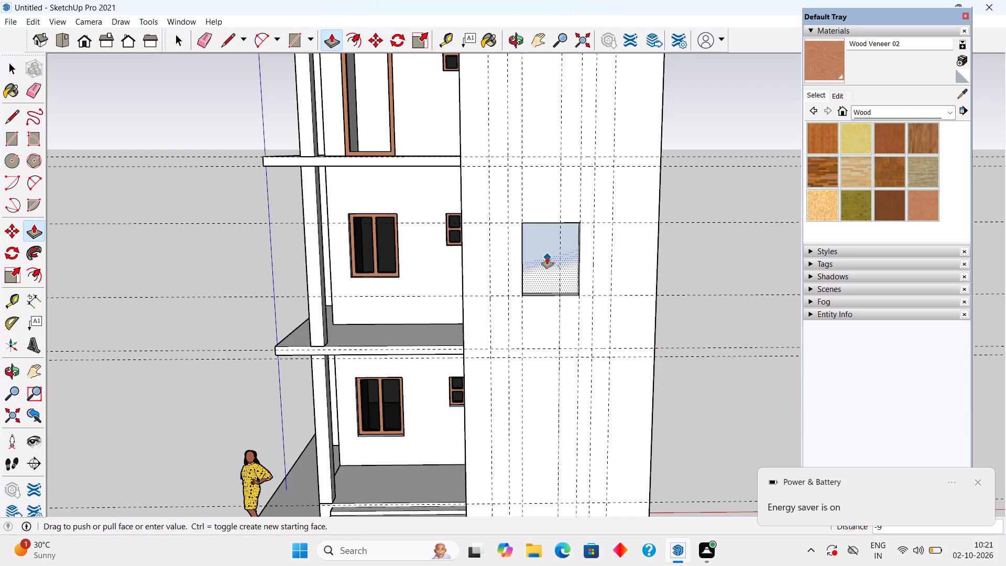
pyautogui.moveTo(547, 257); pyautogui.dragTo(485, 256, button='middle')
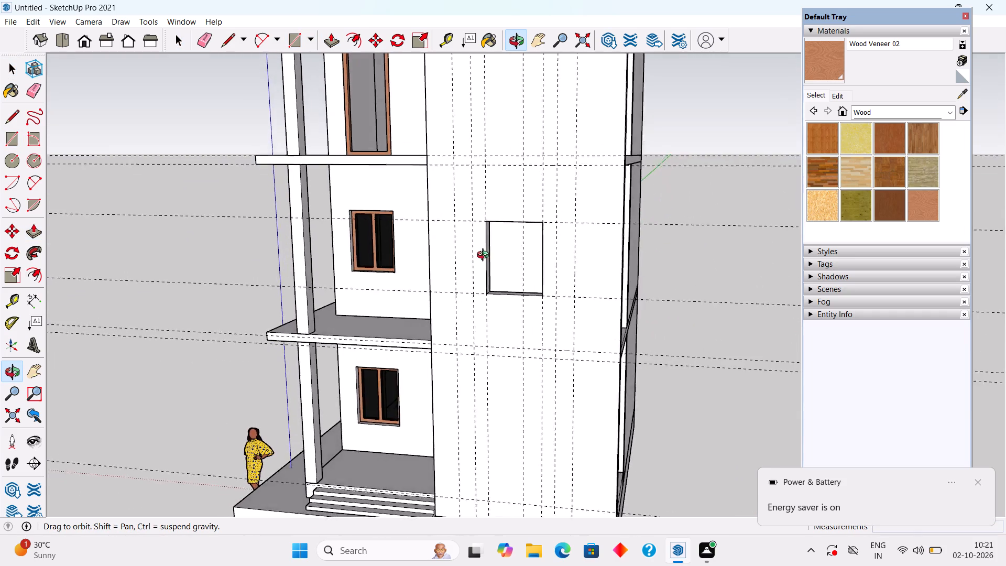
pyautogui.moveTo(485, 256); pyautogui.dragTo(518, 260, button='middle')
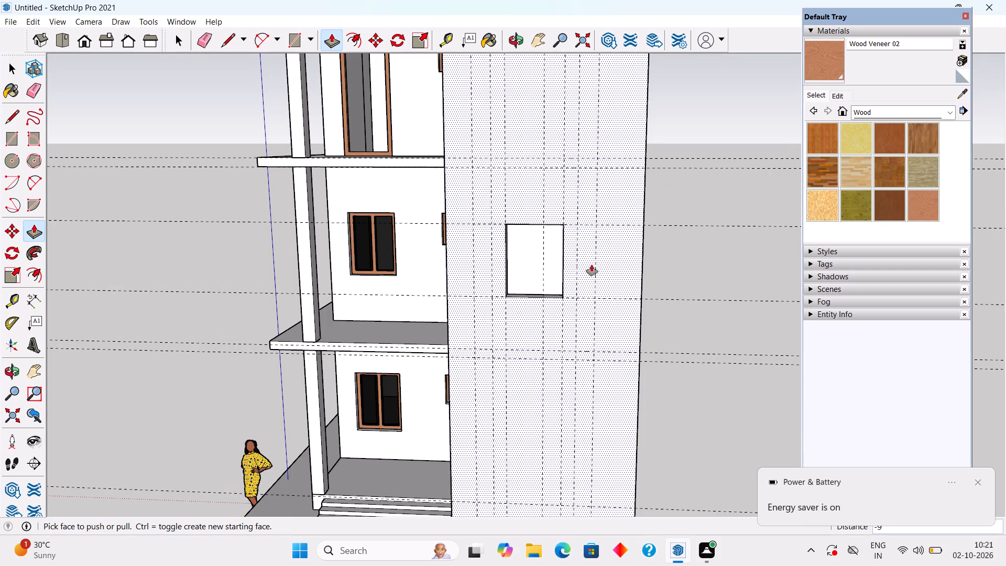
pyautogui.press('space')
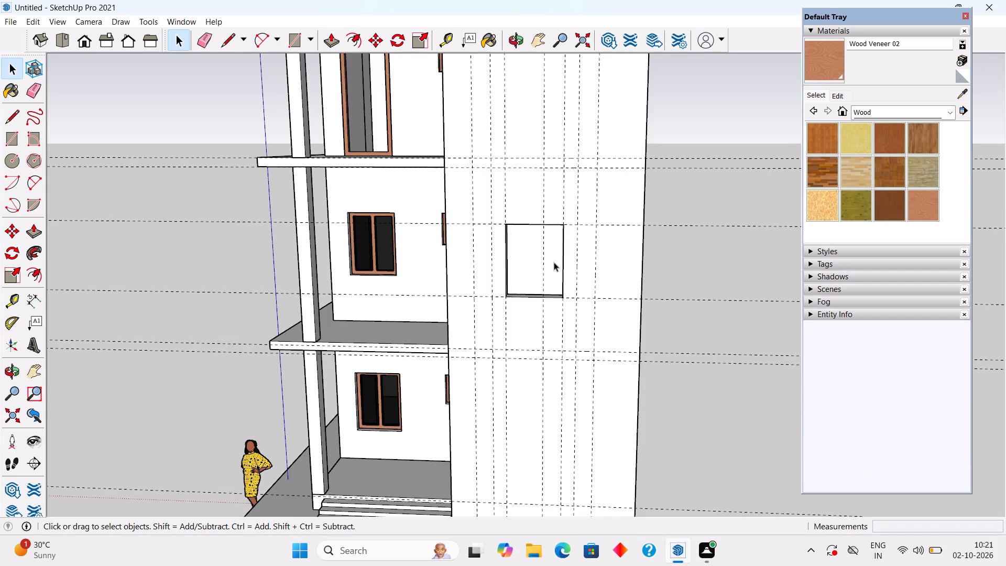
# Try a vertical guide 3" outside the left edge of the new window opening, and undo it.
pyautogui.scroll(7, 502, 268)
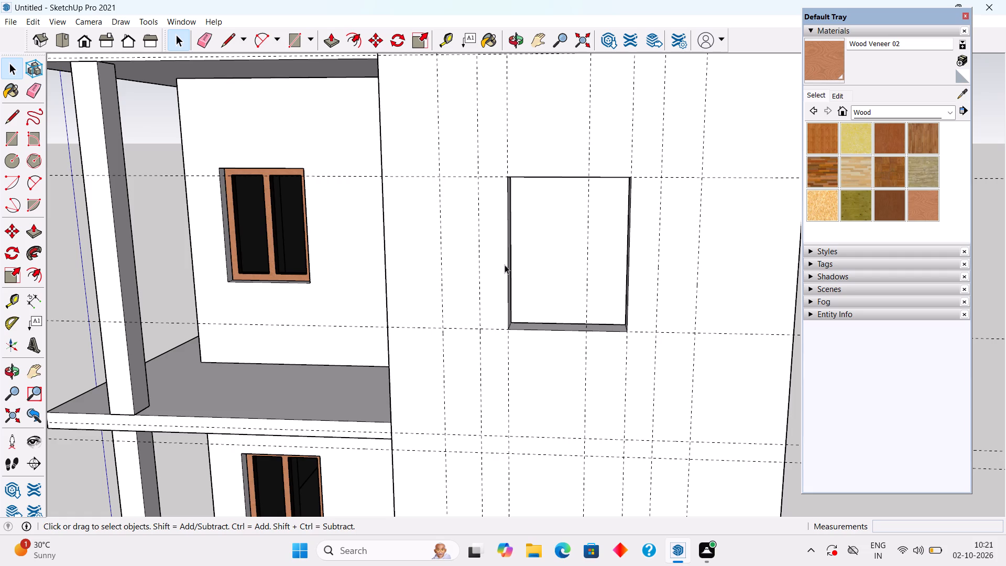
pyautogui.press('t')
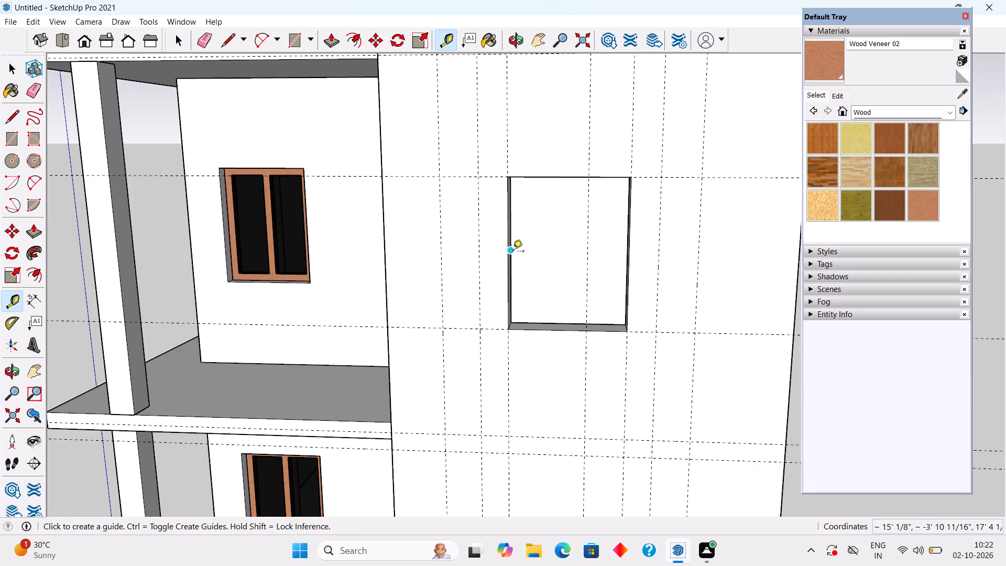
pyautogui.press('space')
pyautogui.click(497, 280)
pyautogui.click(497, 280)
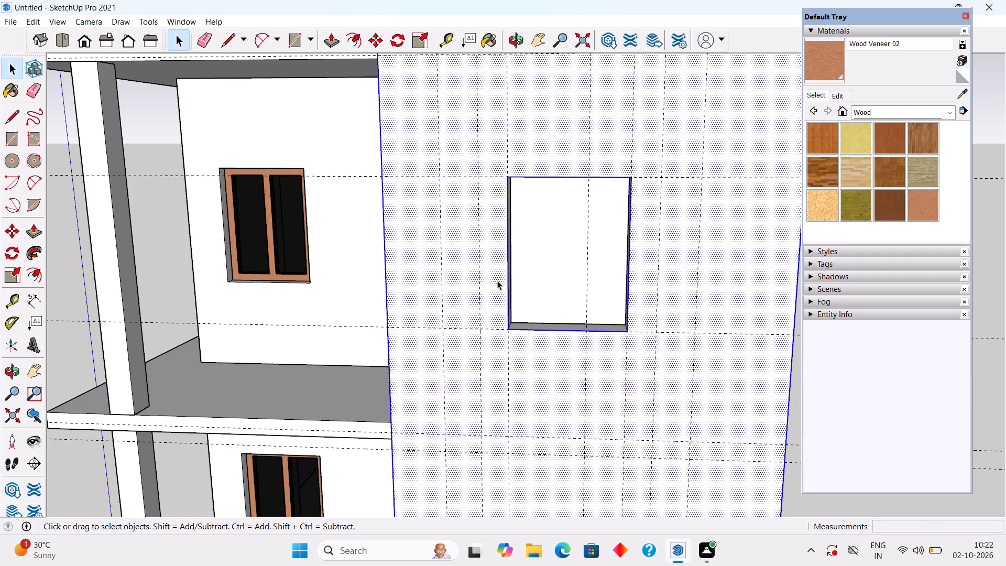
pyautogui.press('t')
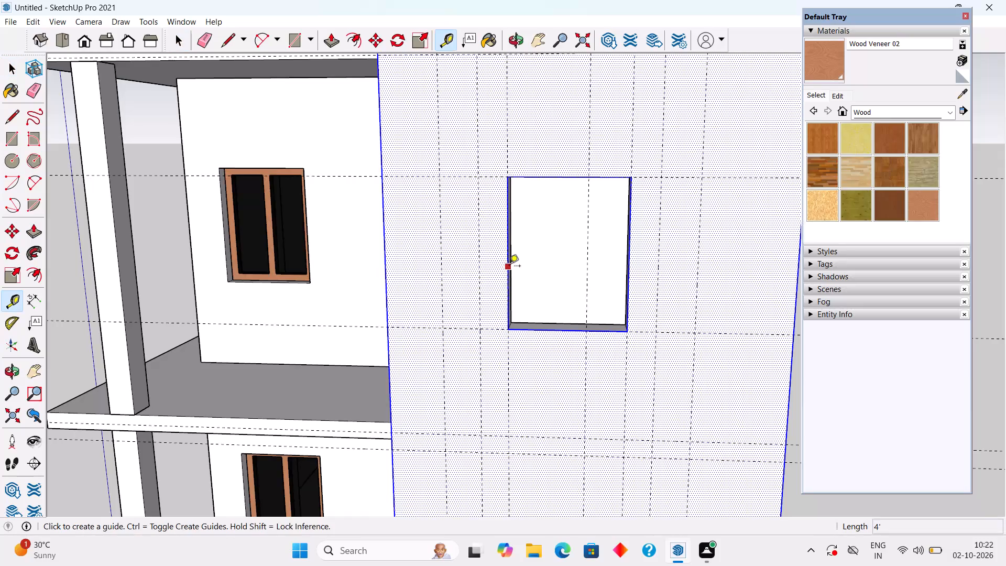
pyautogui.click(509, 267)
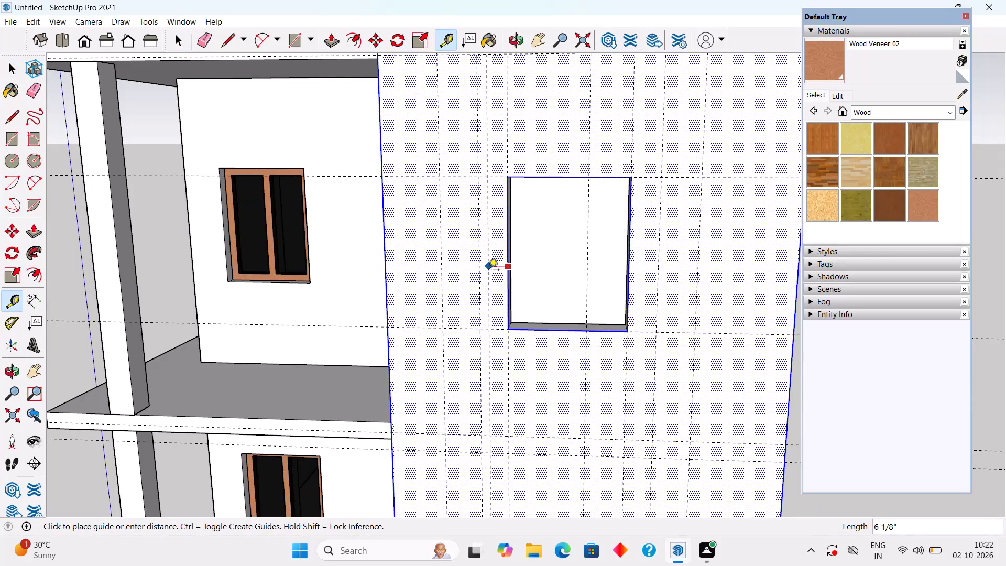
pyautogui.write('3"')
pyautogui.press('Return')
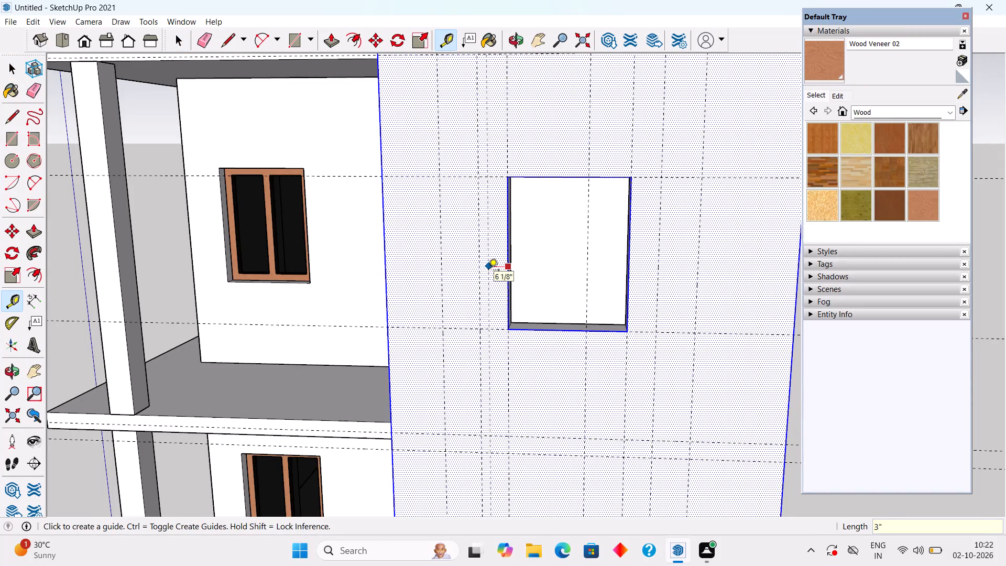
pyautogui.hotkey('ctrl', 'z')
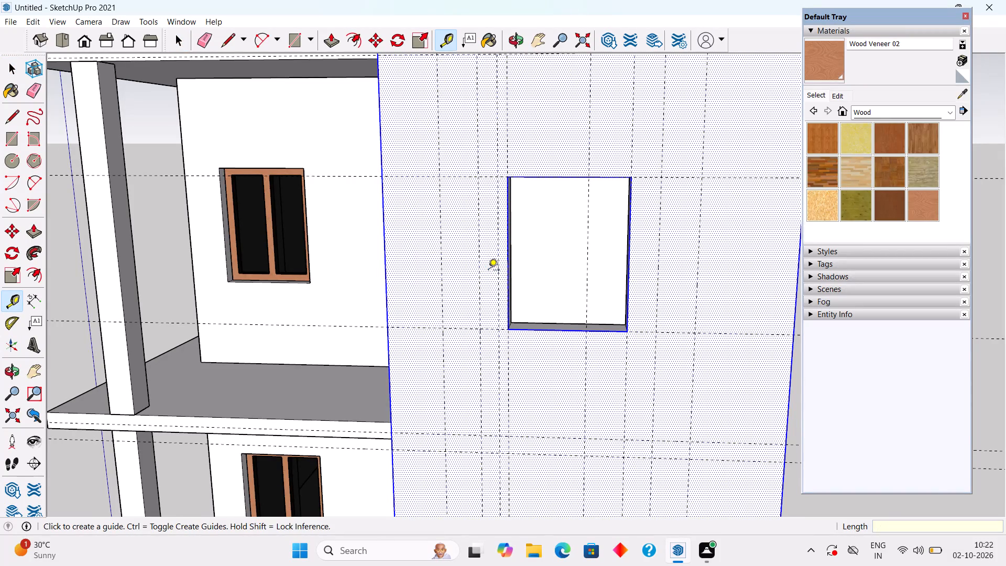
# Place guides 4" outside the left, top, right and bottom edges of the tall block's window opening.
pyautogui.scroll(8, 491, 268)
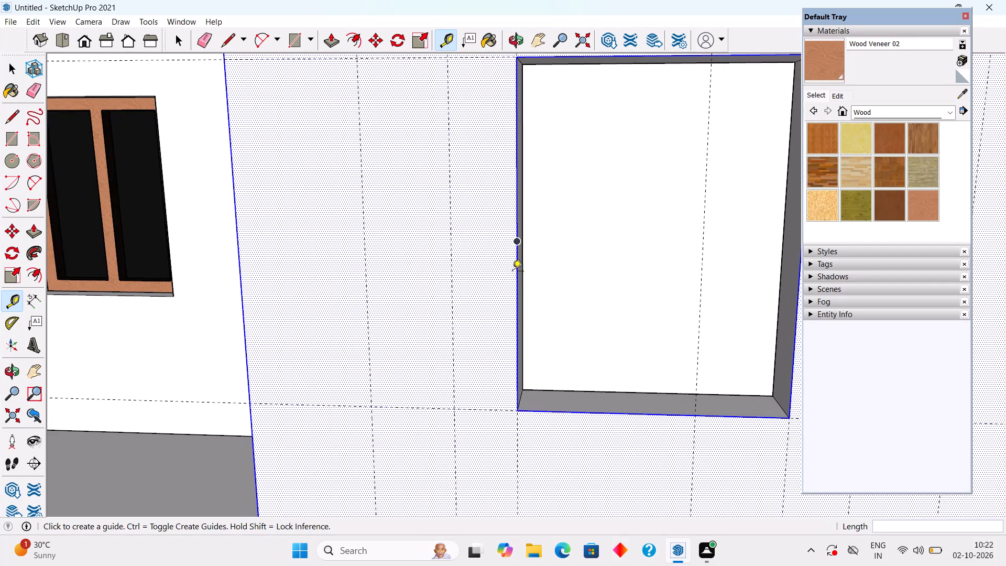
pyautogui.click(520, 271)
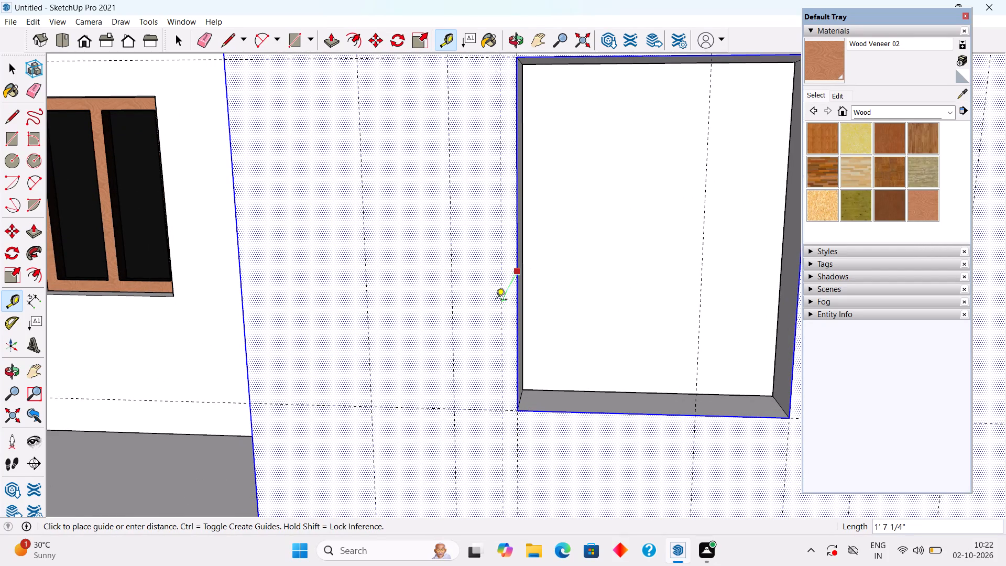
pyautogui.write('4"')
pyautogui.press('Return')
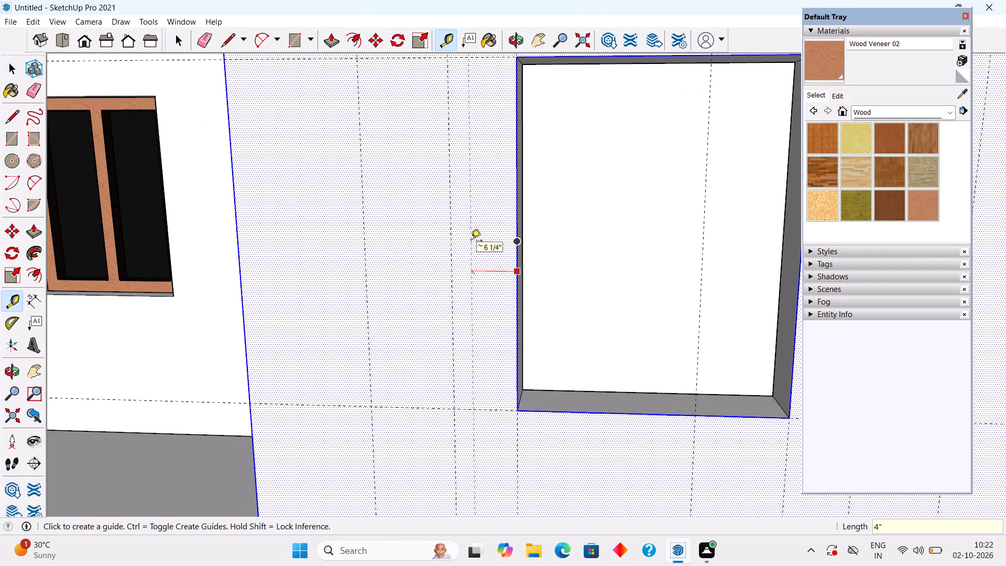
pyautogui.scroll(-6, 455, 287)
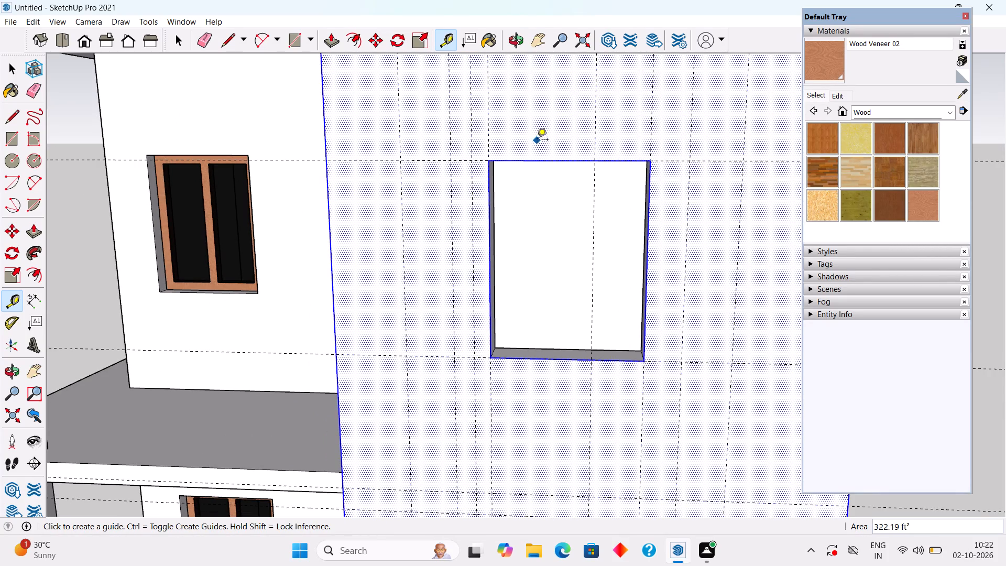
pyautogui.click(543, 162)
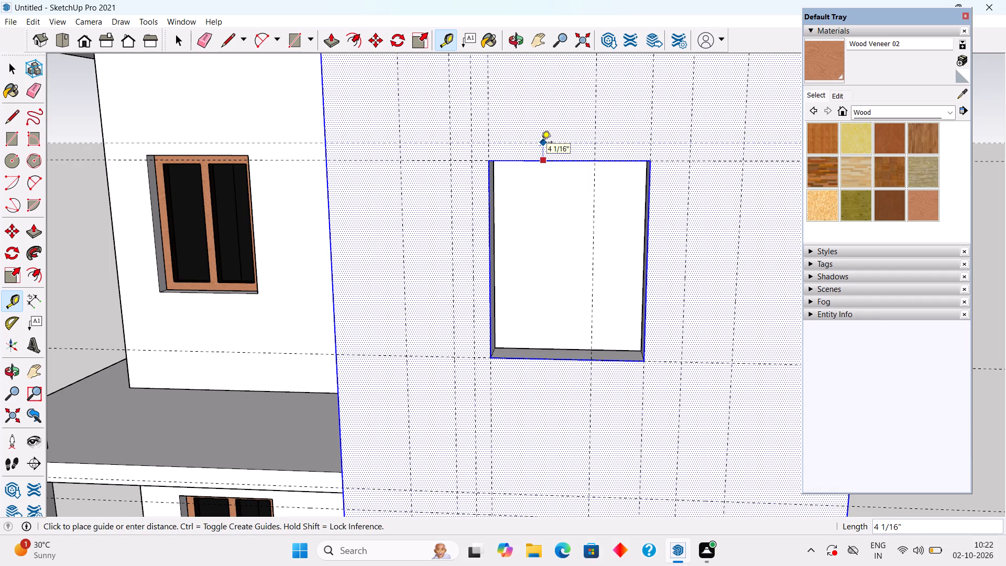
pyautogui.write('4"')
pyautogui.press('Return')
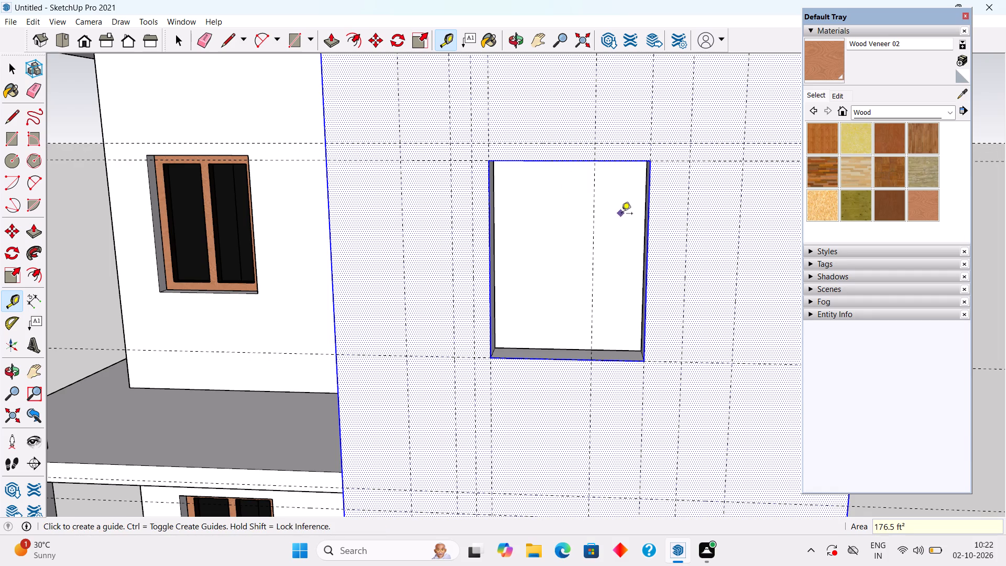
pyautogui.click(645, 256)
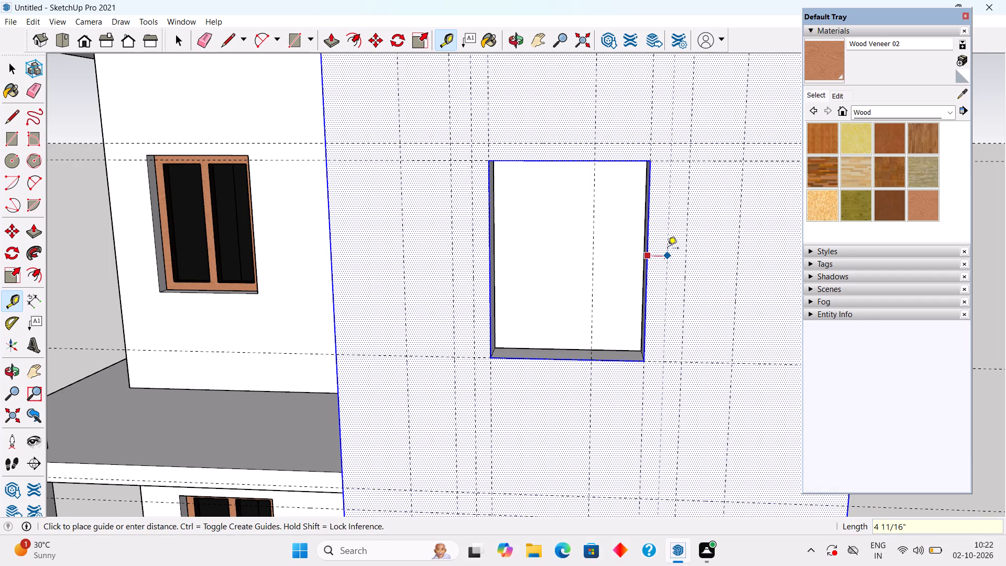
pyautogui.write('4"')
pyautogui.press('Return')
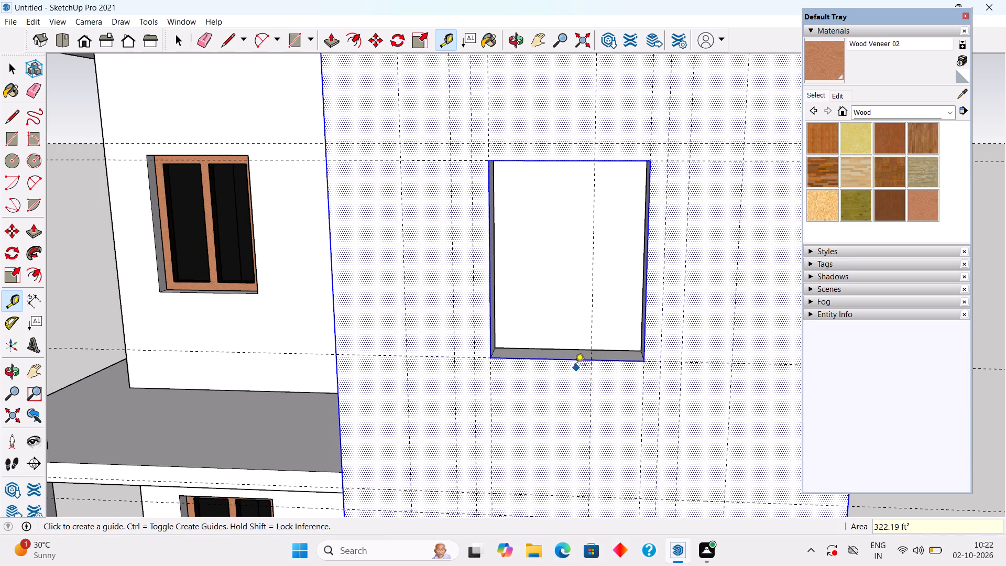
pyautogui.click(573, 362)
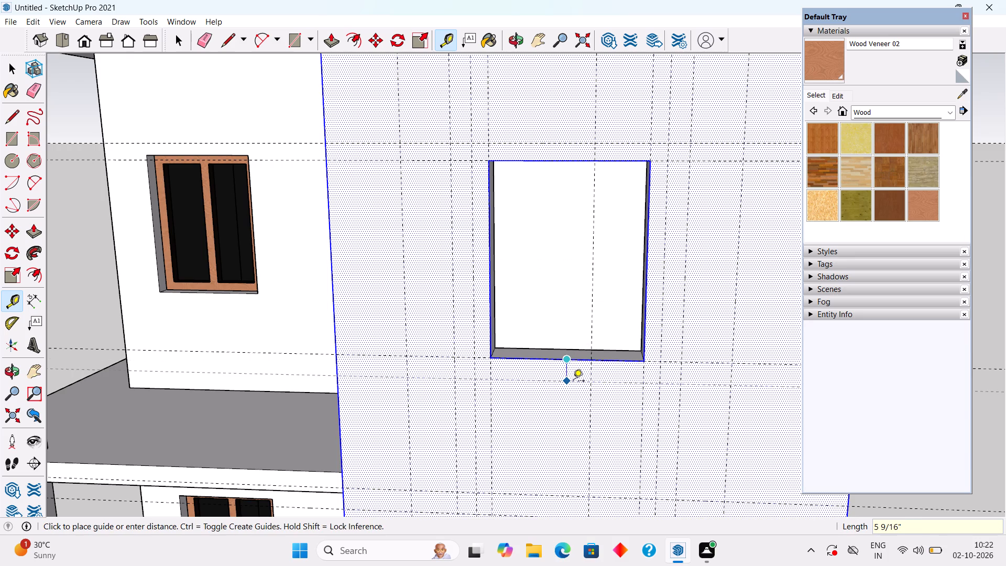
pyautogui.write('4"')
pyautogui.press('Return')
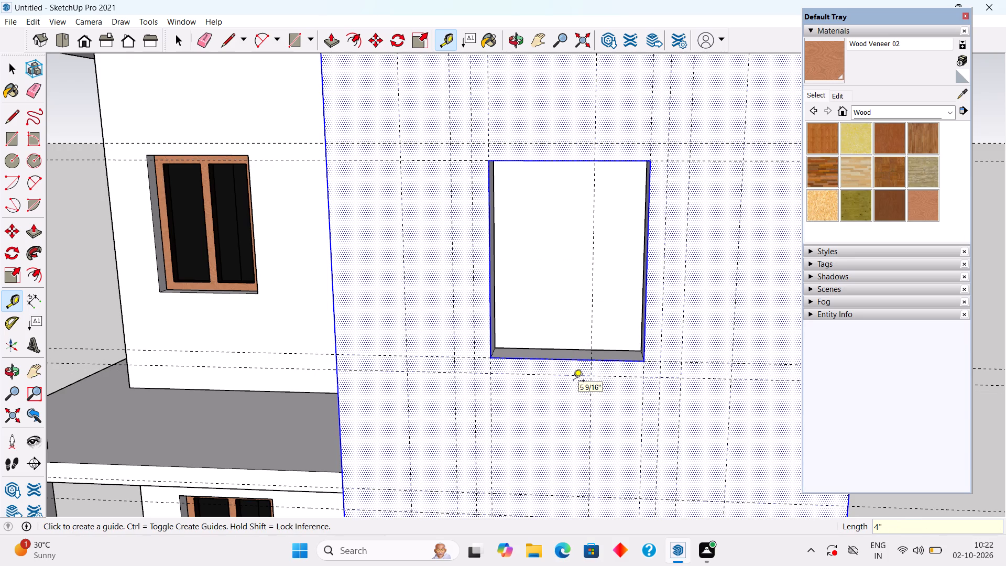
pyautogui.press('space')
pyautogui.scroll(-4, 573, 382)
pyautogui.scroll(-4, 498, 325)
pyautogui.click(716, 209)
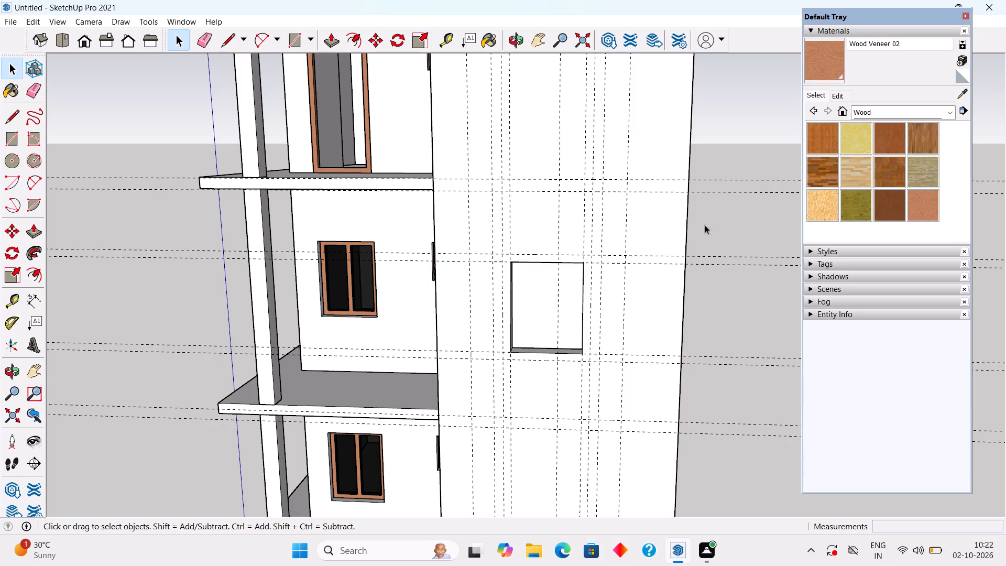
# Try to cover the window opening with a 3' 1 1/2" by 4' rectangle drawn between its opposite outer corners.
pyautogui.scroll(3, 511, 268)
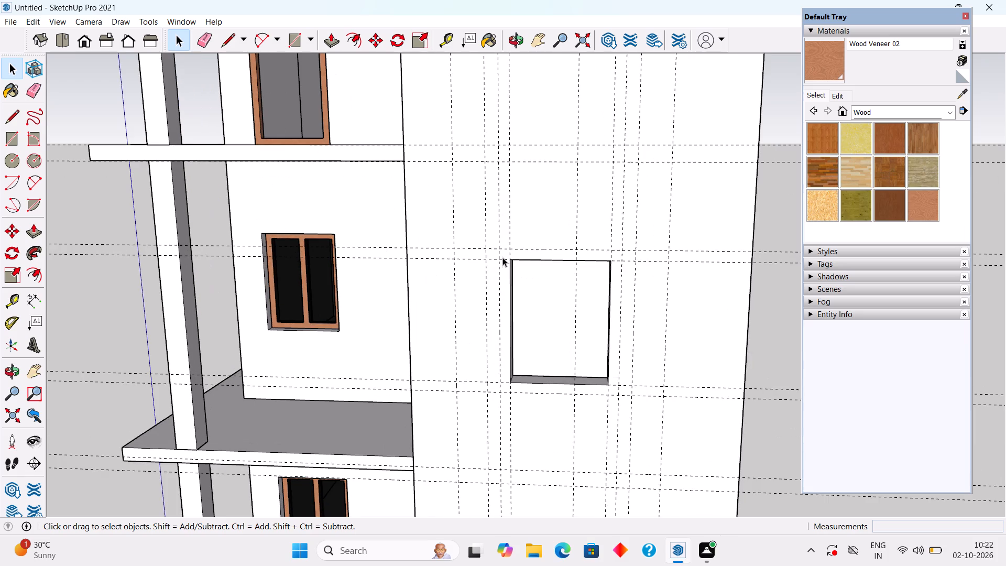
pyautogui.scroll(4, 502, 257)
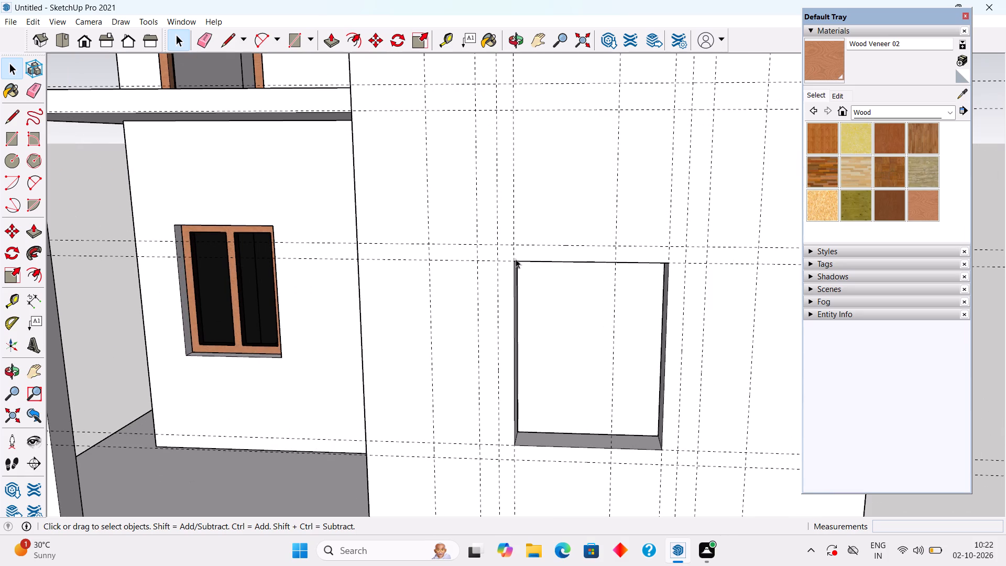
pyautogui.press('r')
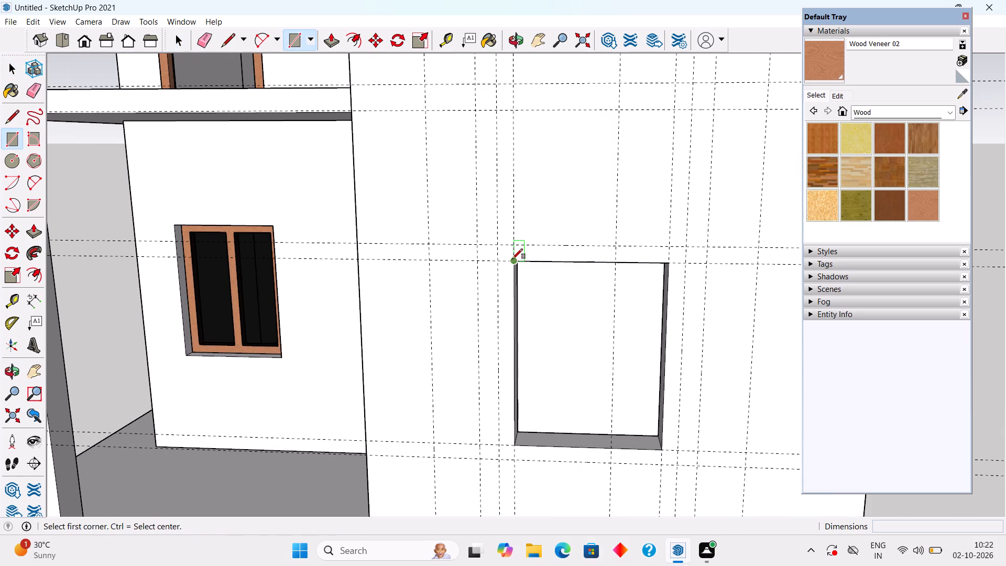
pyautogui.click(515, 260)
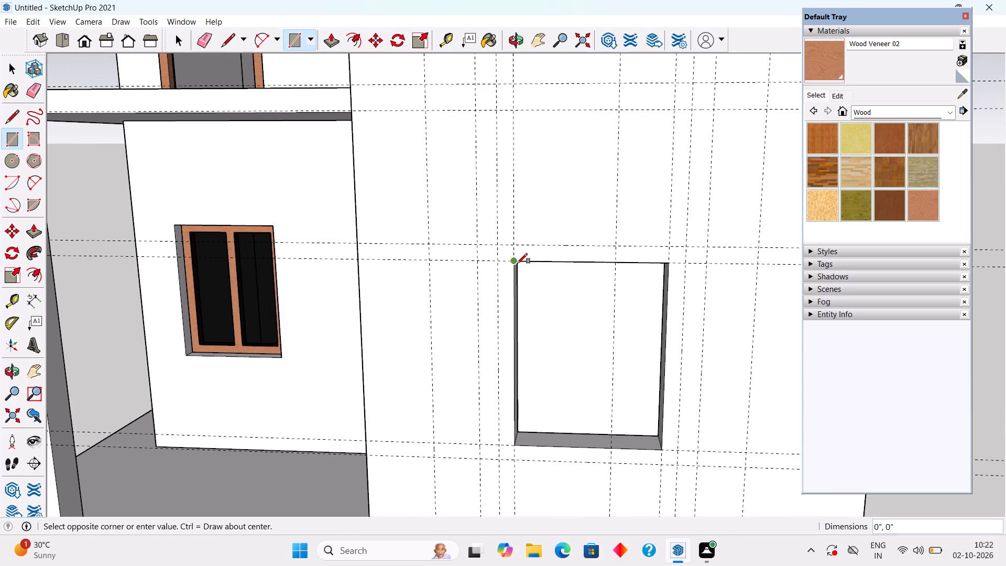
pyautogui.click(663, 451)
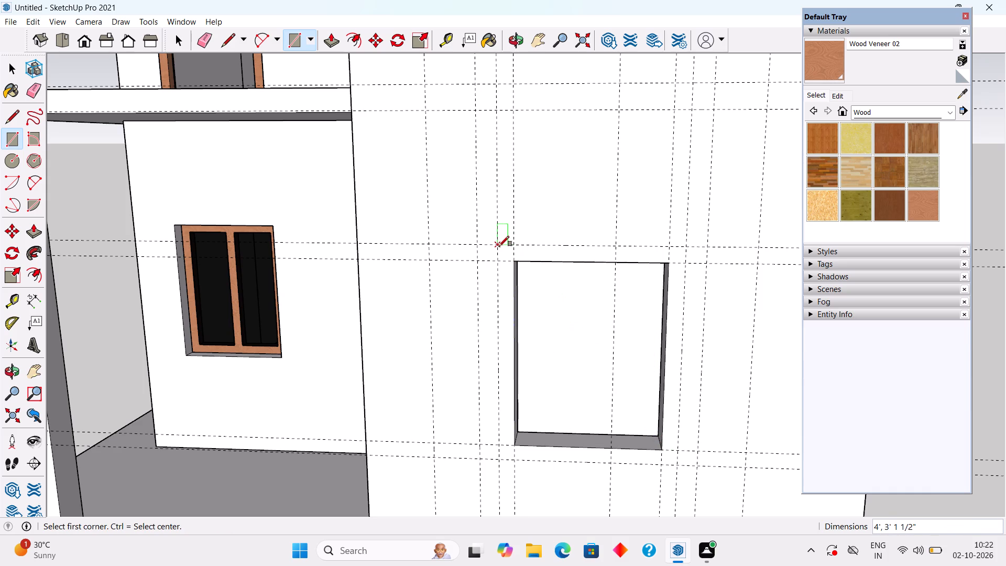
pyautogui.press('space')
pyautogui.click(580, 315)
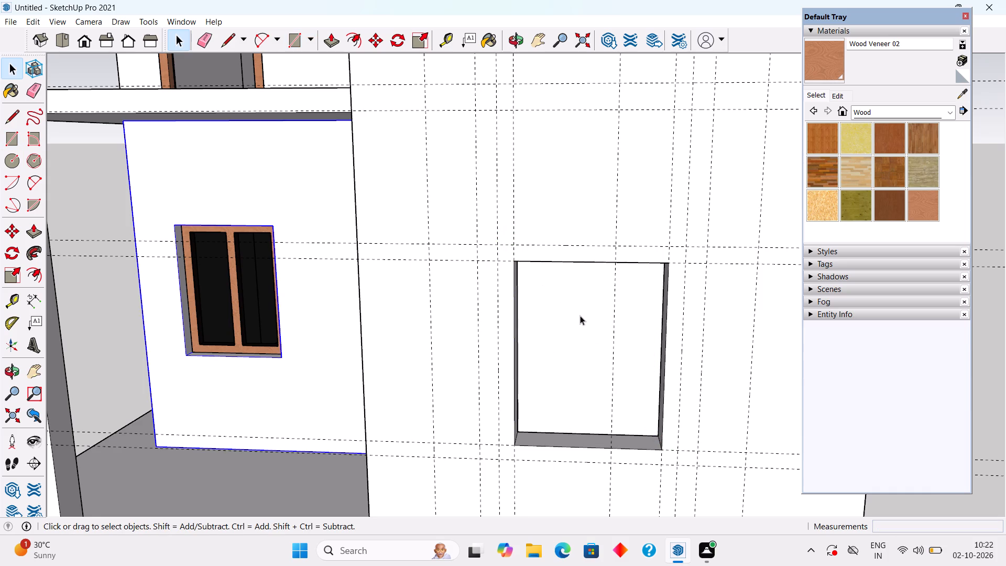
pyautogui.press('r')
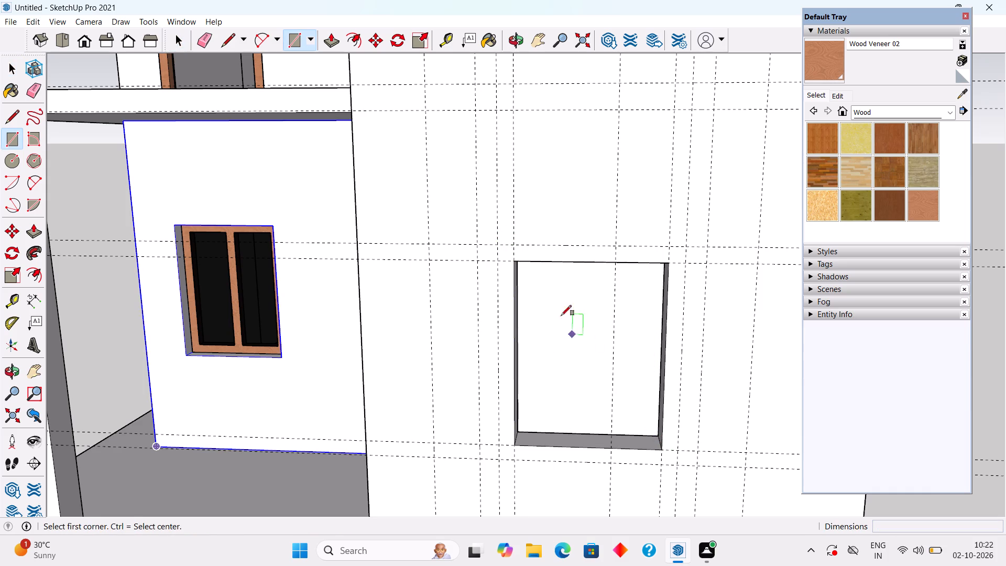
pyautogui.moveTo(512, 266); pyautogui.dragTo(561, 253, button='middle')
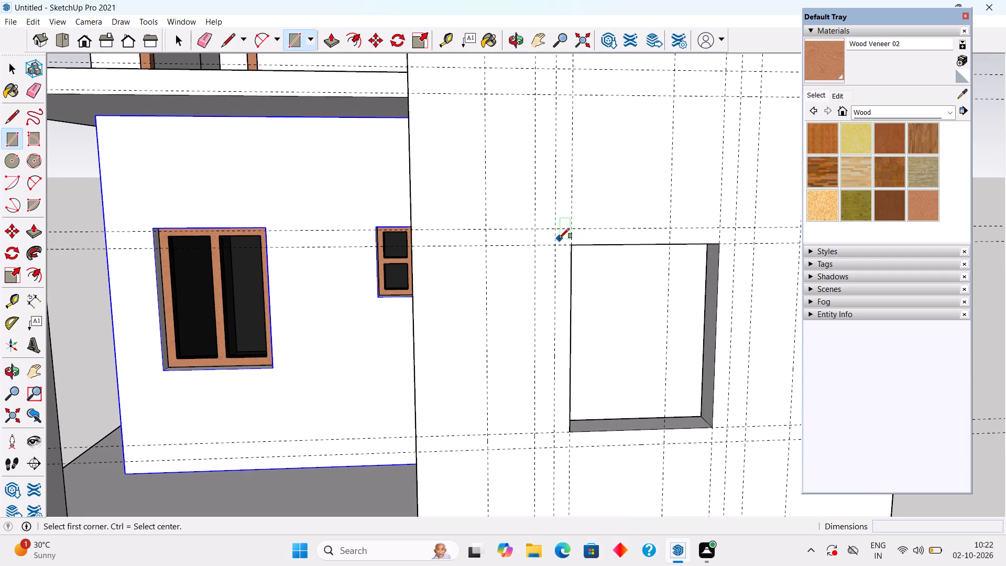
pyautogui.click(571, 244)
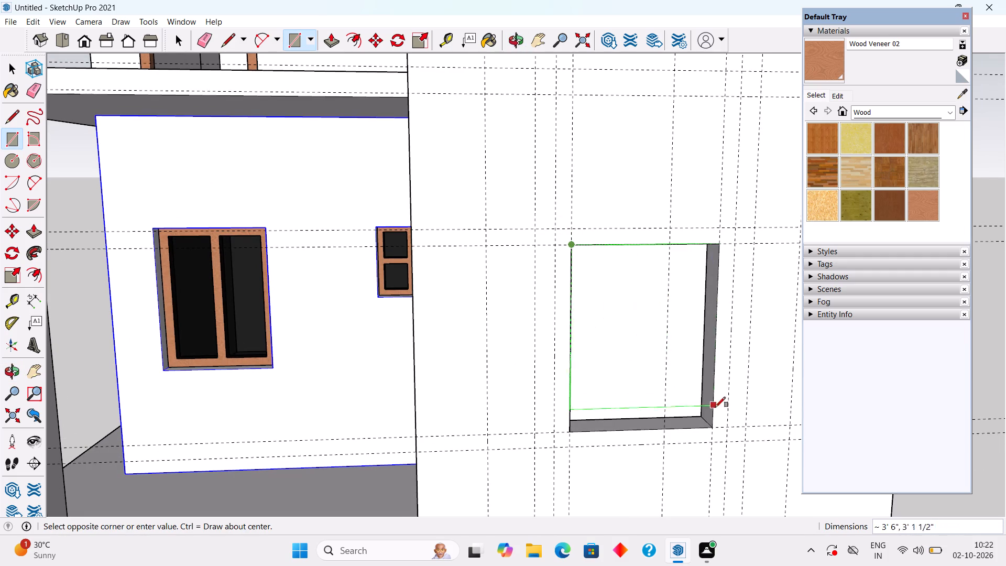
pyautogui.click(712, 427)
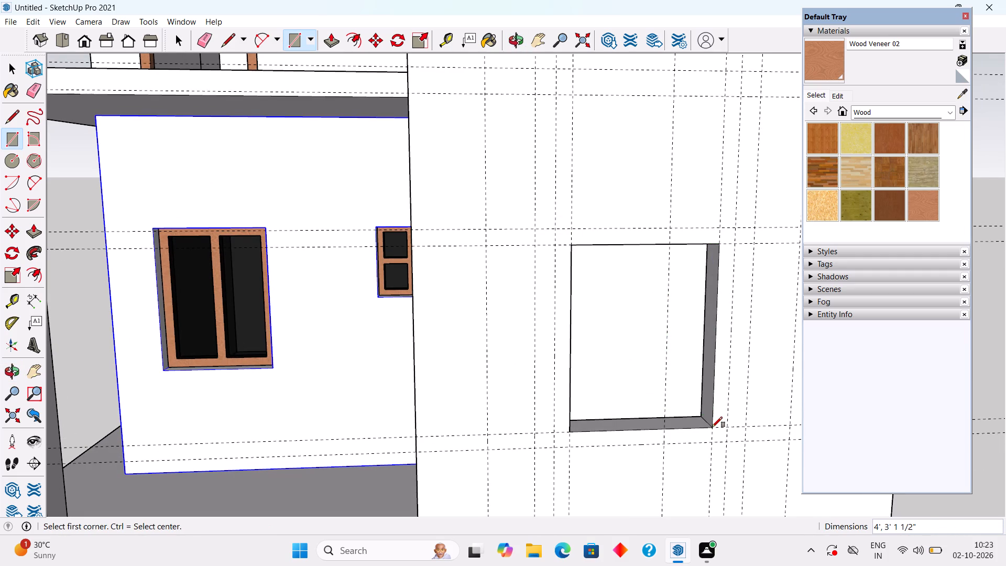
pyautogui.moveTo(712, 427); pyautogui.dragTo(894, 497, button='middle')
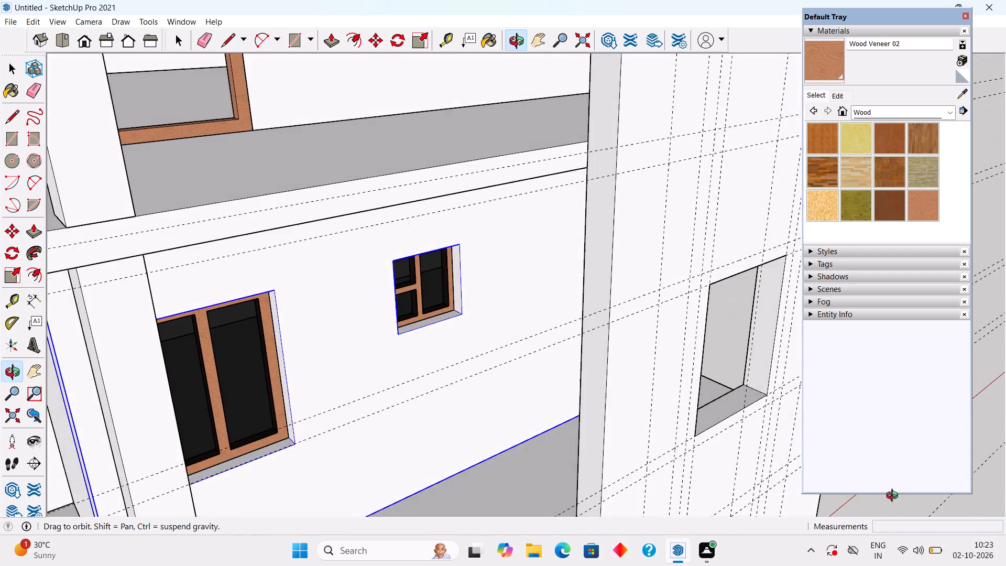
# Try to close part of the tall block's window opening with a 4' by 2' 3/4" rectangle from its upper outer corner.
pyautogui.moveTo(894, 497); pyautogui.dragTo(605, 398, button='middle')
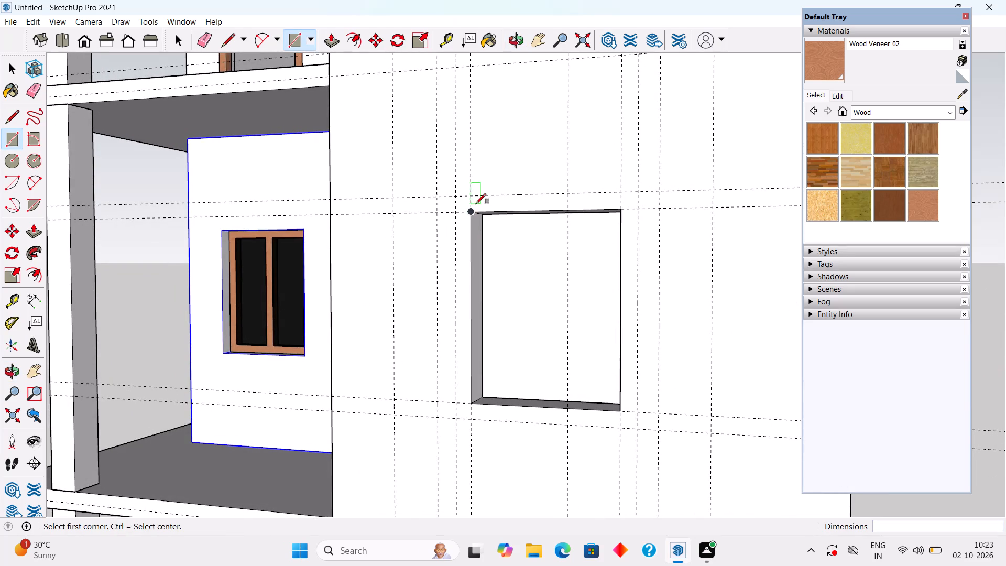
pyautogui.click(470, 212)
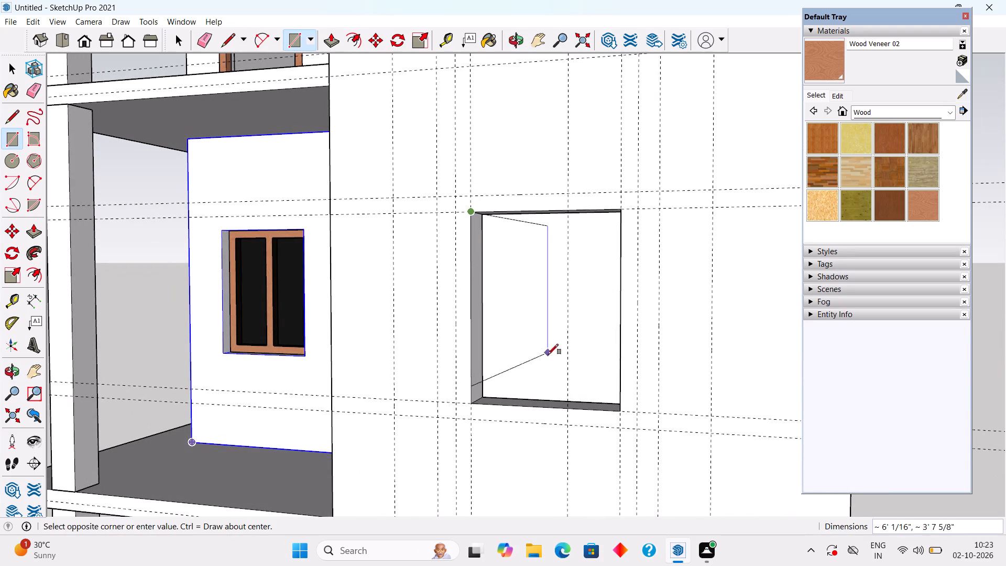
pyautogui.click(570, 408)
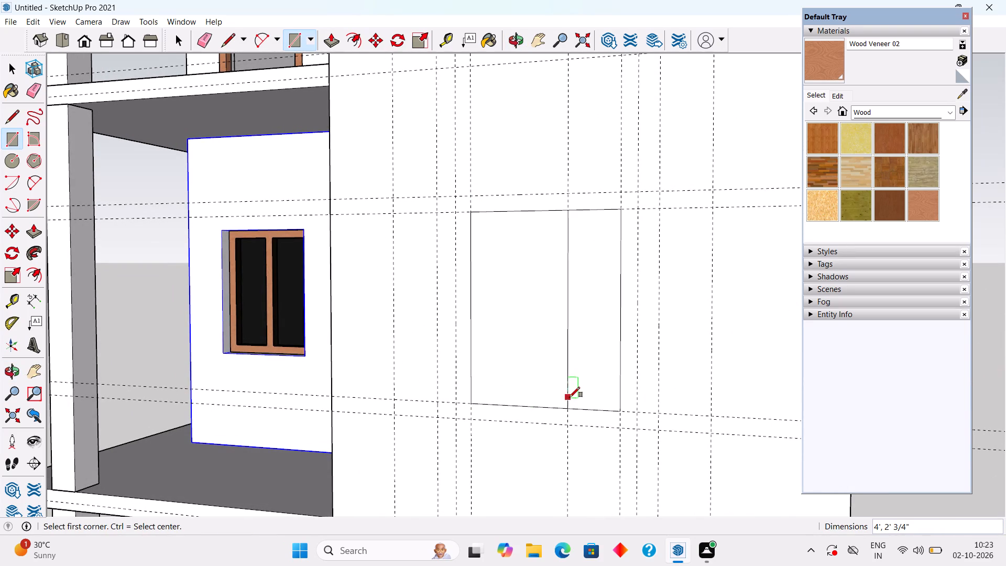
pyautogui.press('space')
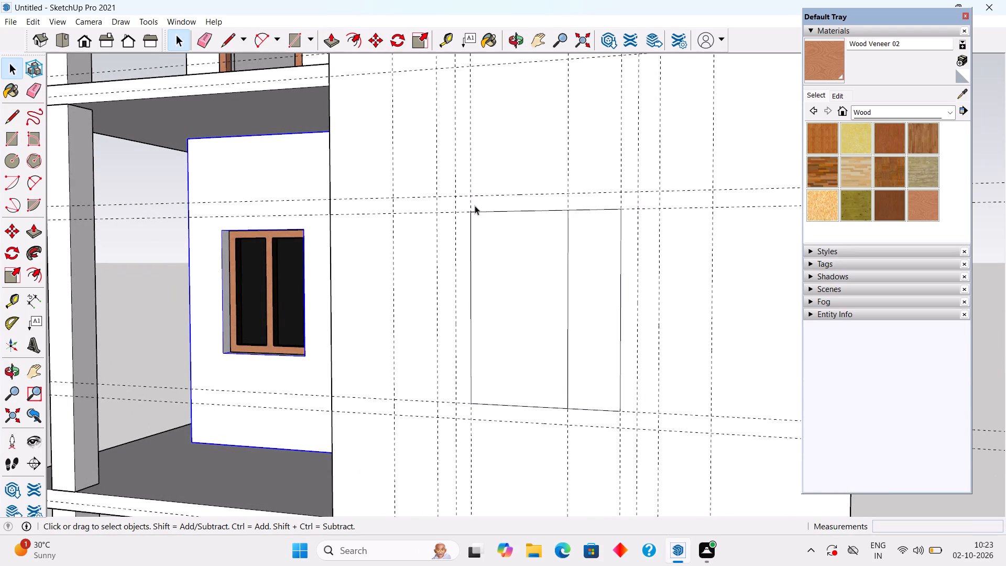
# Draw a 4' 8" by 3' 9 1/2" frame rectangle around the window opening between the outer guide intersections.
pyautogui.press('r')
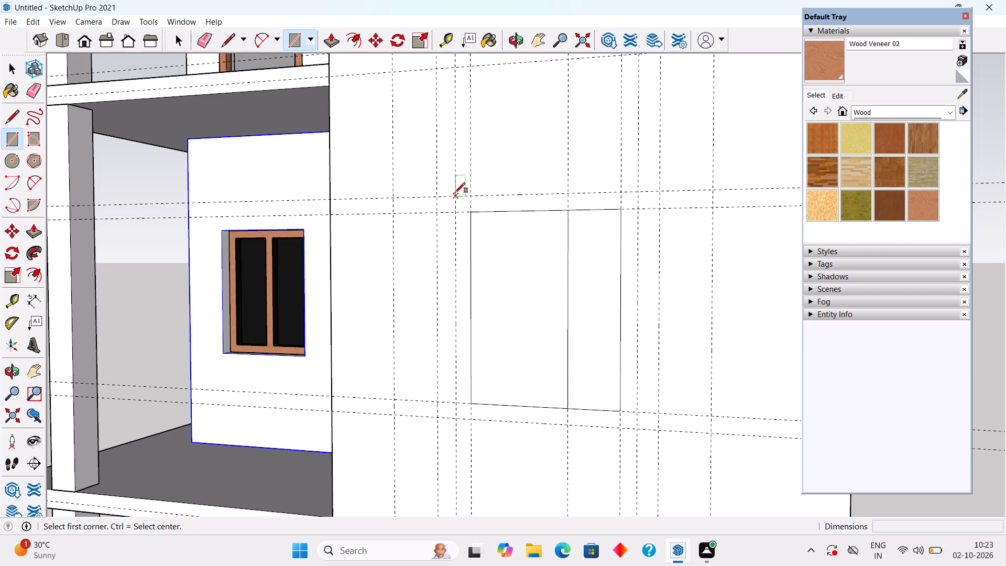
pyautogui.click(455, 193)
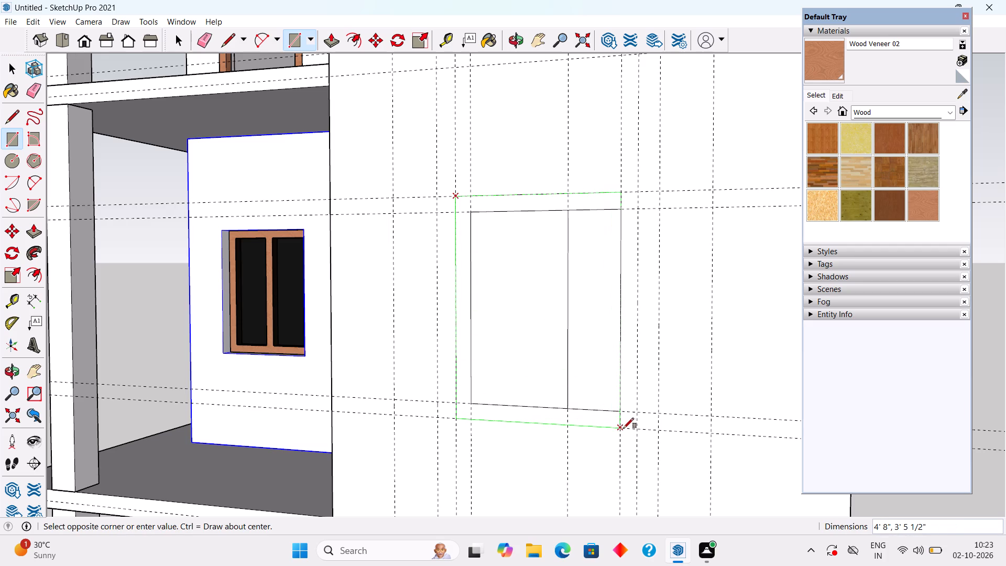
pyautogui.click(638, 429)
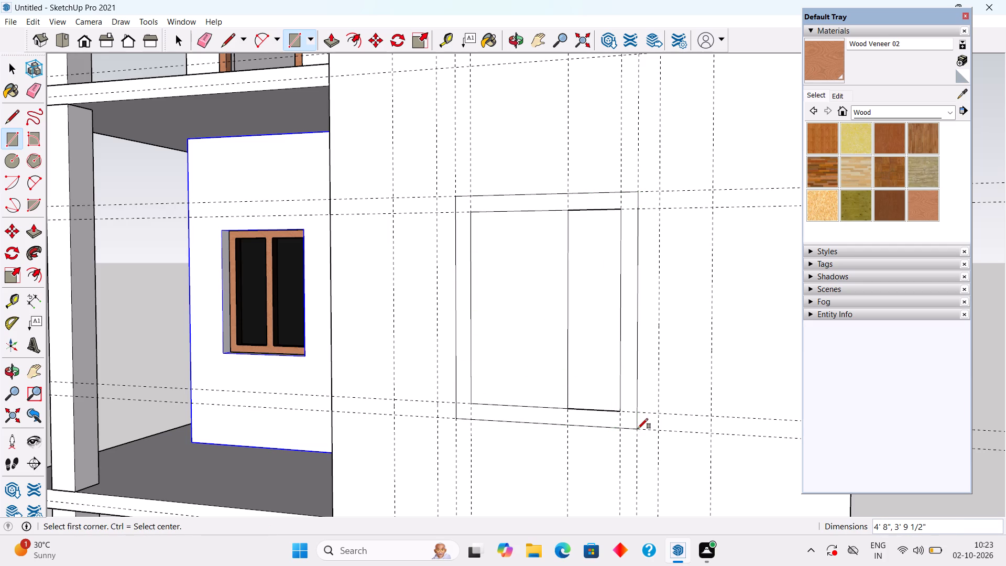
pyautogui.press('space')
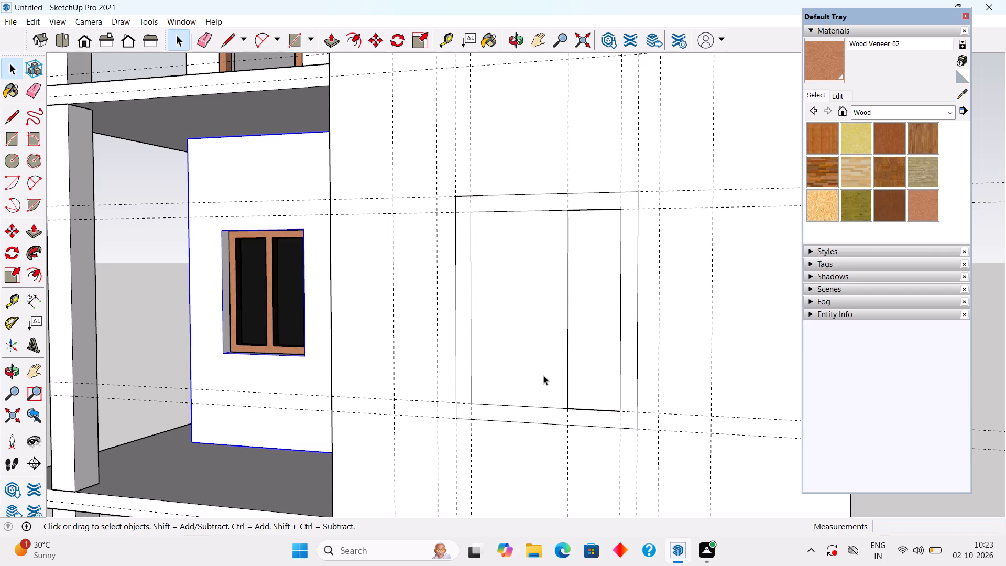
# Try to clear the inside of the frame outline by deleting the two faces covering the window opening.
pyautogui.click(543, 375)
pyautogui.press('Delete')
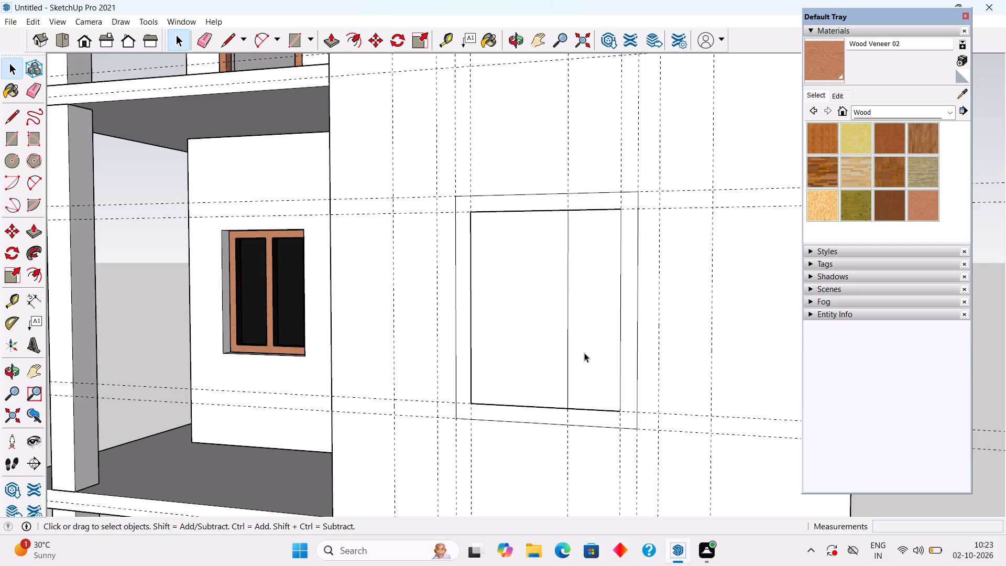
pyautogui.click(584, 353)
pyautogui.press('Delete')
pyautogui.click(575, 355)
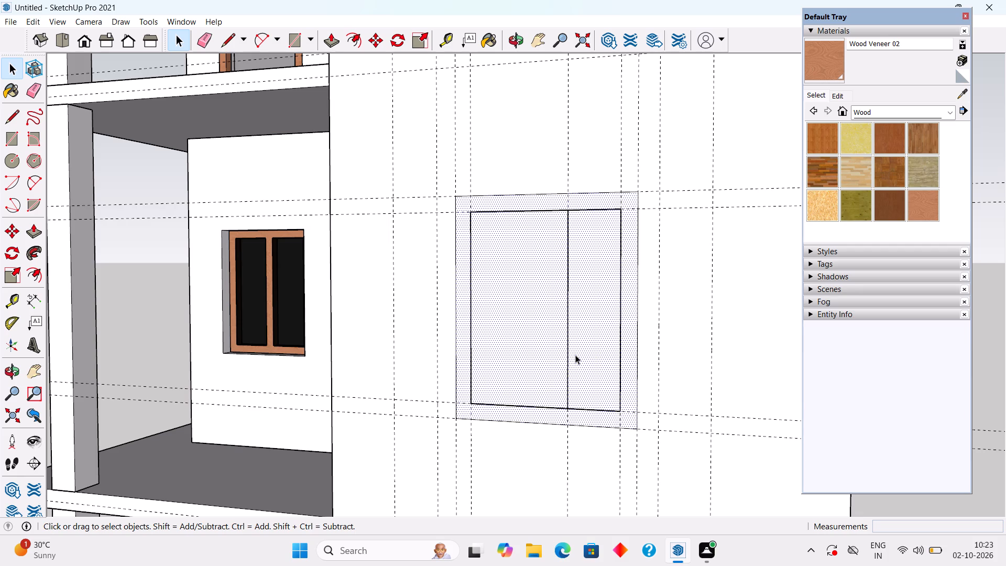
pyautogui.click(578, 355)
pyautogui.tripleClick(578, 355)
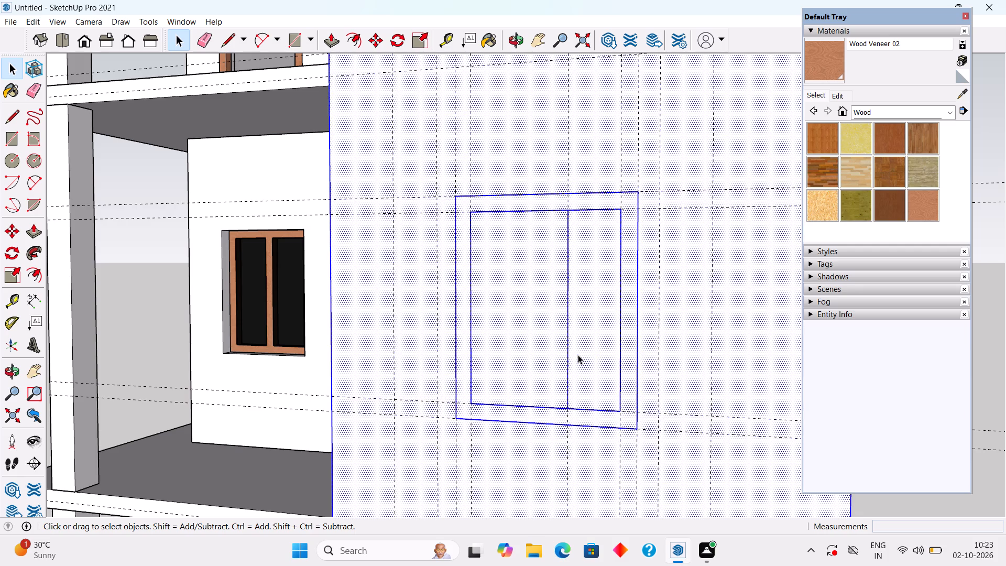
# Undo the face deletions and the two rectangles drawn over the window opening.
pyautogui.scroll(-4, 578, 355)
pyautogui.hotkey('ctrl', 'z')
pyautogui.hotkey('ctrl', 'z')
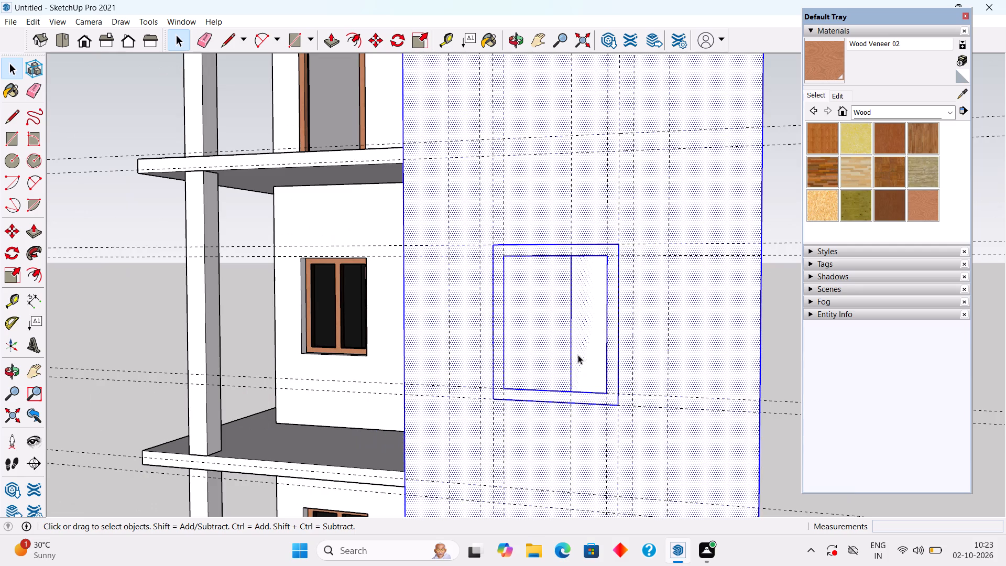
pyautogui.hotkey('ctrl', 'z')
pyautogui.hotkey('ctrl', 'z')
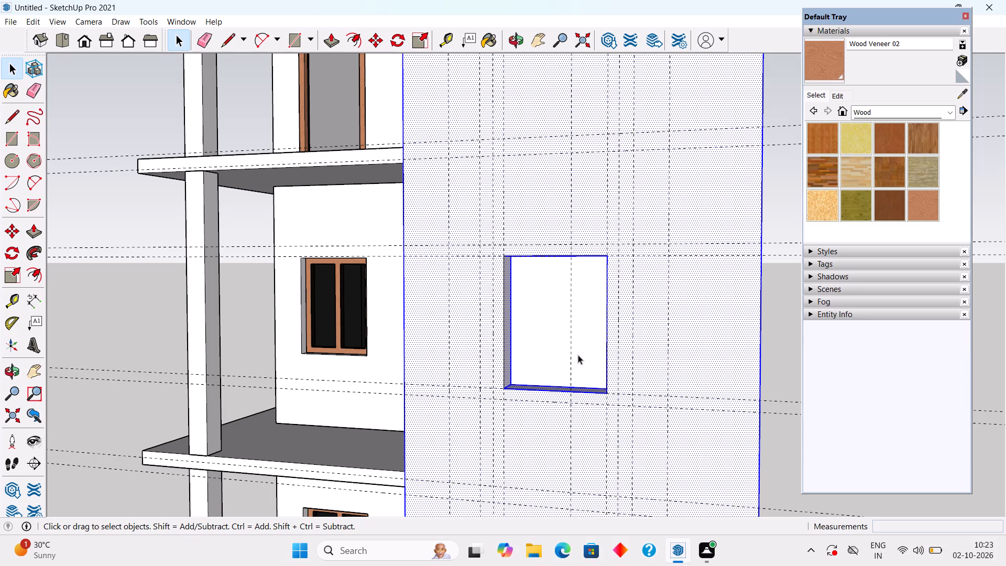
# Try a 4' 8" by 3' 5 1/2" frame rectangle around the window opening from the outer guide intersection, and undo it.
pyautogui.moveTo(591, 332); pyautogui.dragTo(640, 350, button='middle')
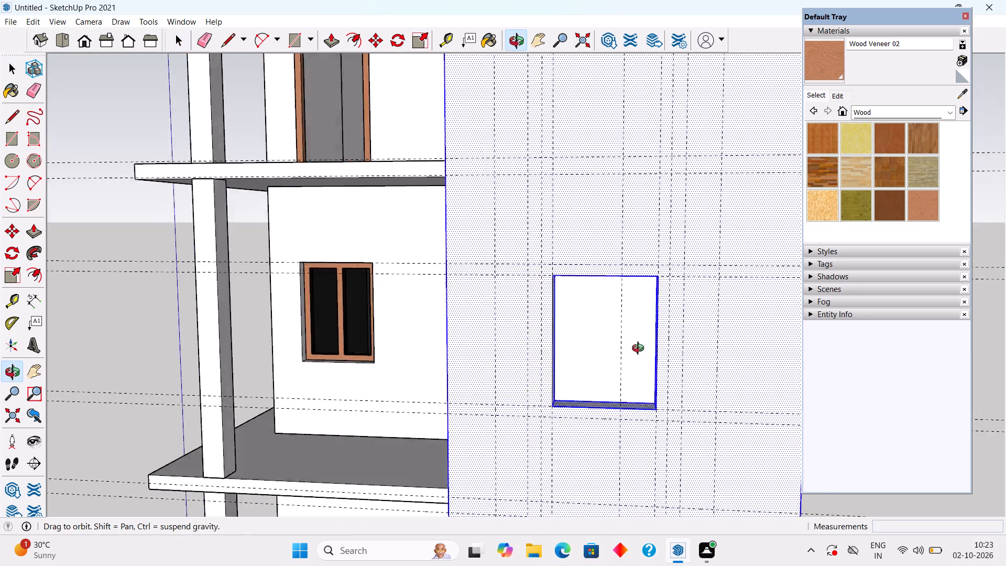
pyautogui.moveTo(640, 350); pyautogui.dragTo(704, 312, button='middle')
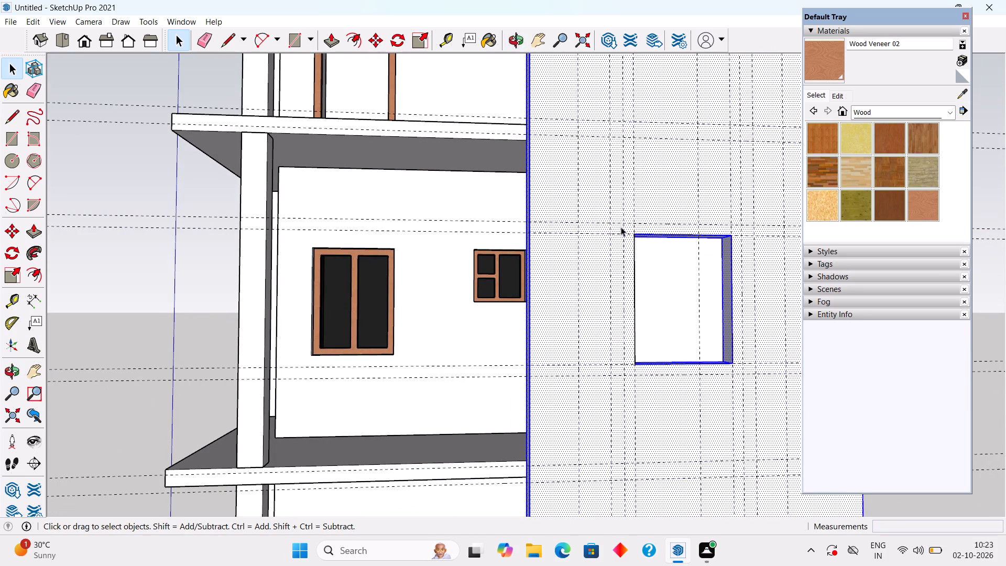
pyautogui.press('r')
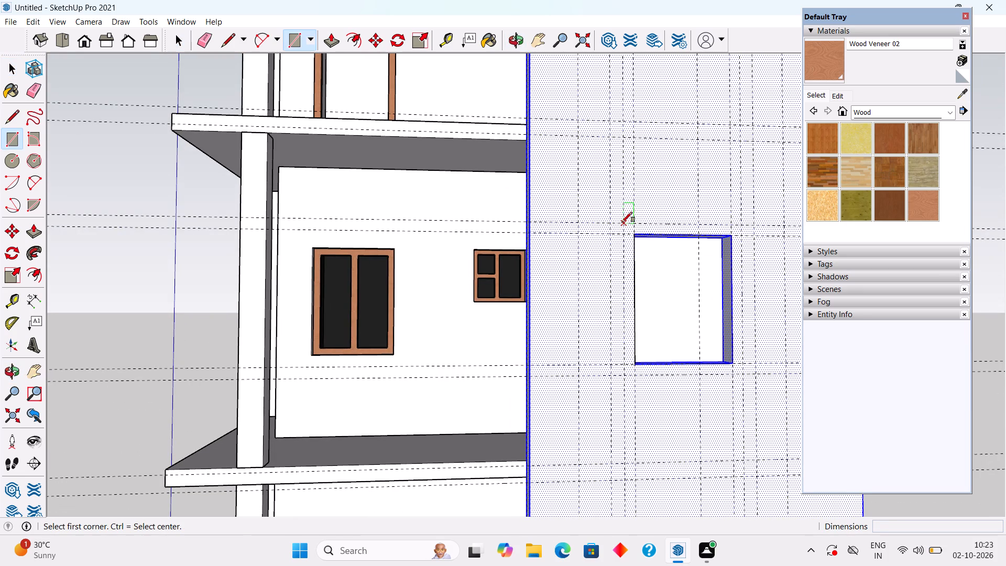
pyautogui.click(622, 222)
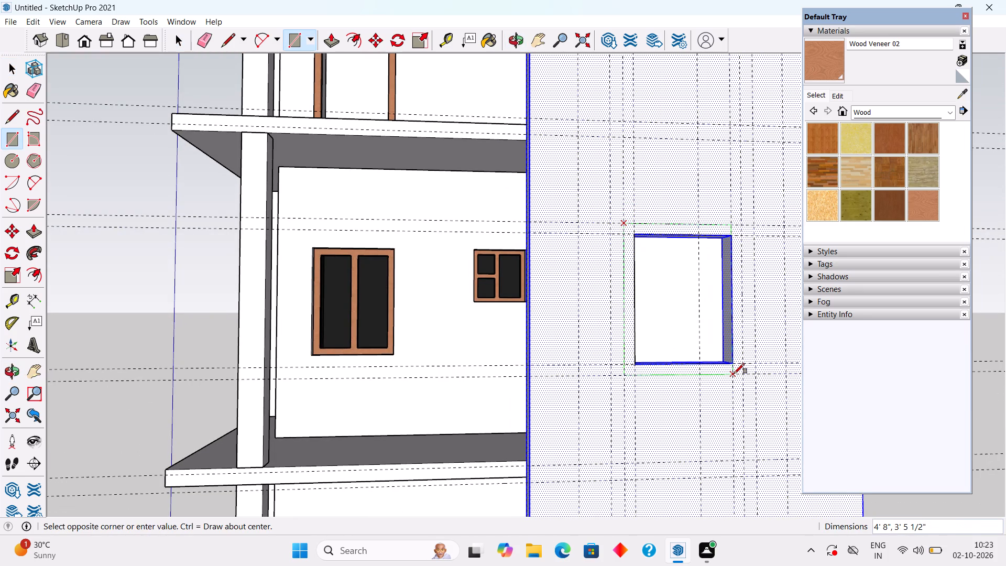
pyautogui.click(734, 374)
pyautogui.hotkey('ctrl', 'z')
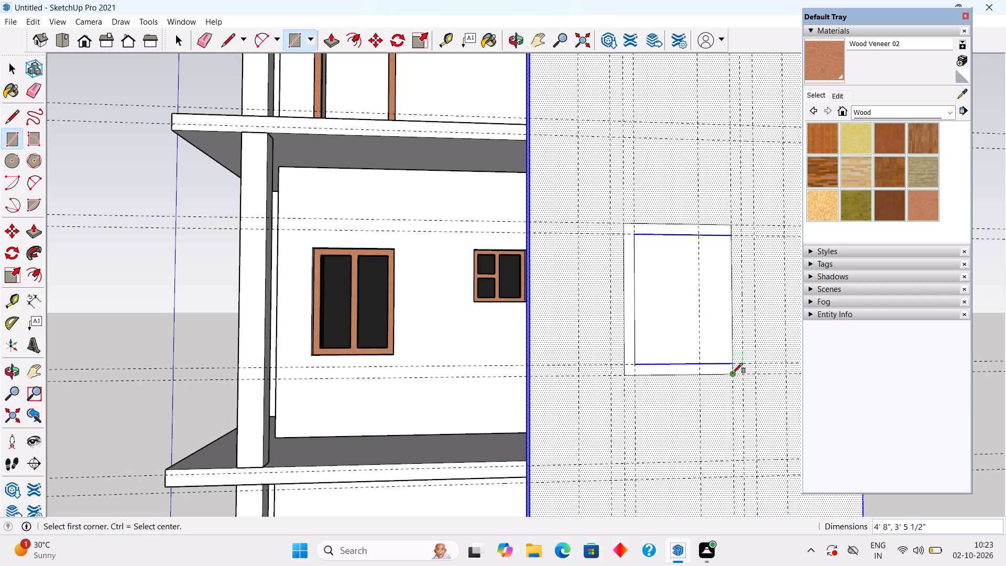
# Undo the four guides placed outside the edges of the tall block's window opening.
pyautogui.hotkey('ctrl', 'z')
pyautogui.hotkey('ctrl', 'z')
pyautogui.hotkey('ctrl', 'z')
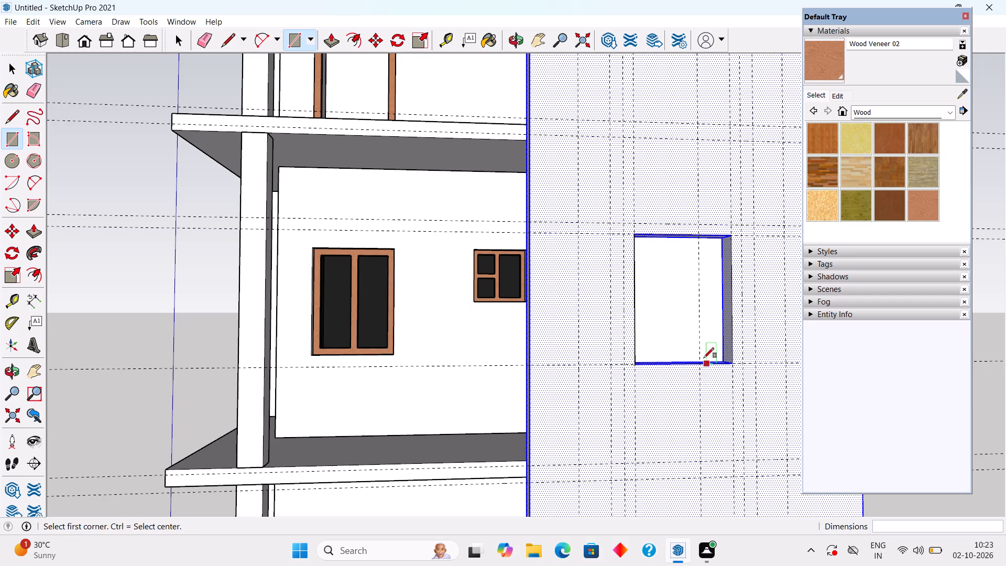
pyautogui.scroll(-12, 678, 348)
pyautogui.press('space')
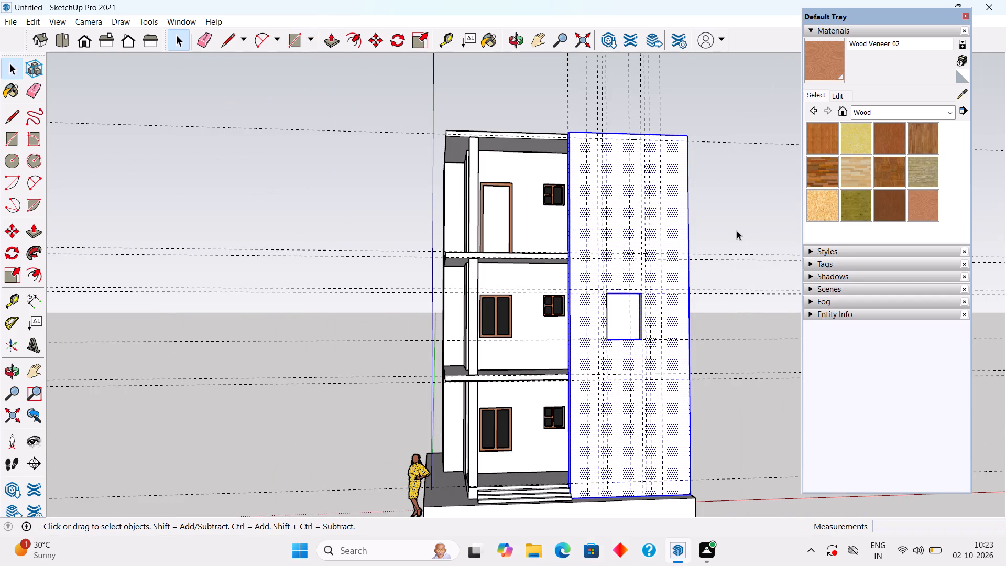
pyautogui.click(727, 225)
pyautogui.moveTo(683, 274); pyautogui.dragTo(607, 288, button='middle')
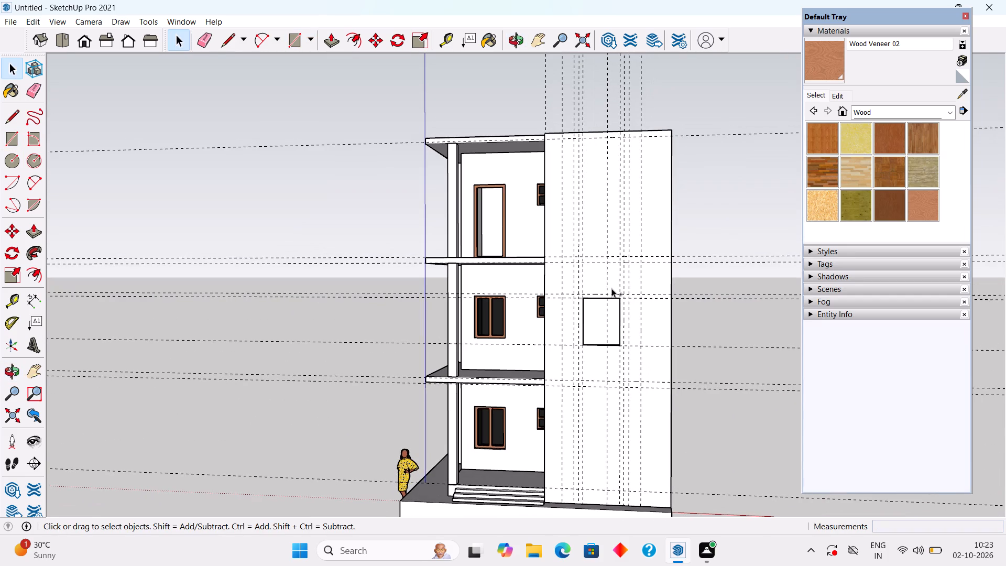
pyautogui.hotkey('ctrl', 'z')
pyautogui.hotkey('ctrl', 'z')
pyautogui.hotkey('ctrl', 'z')
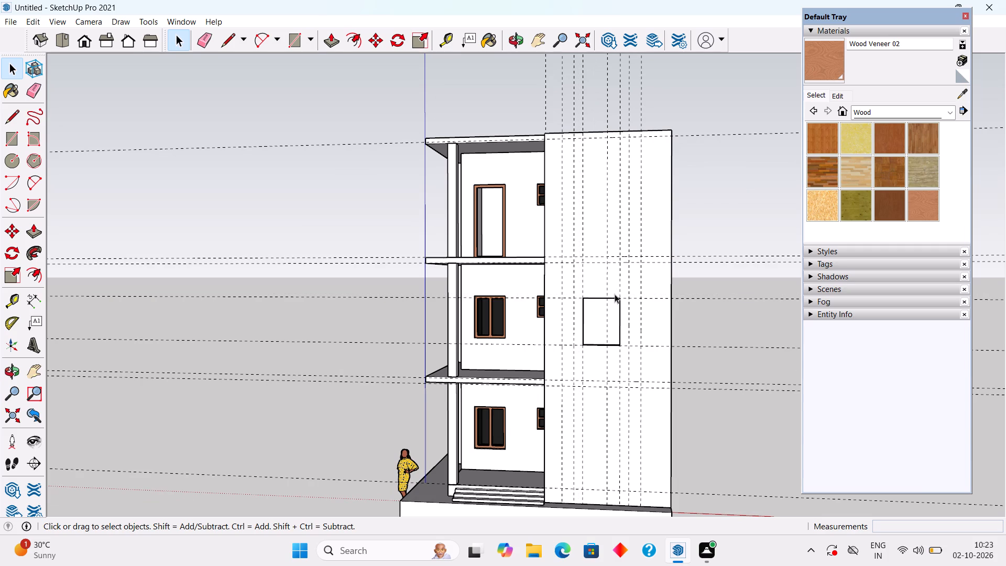
# Undo the inward push and the window rectangle on the tall block's middle storey, restoring the plain wall.
pyautogui.click(589, 330)
pyautogui.click(697, 320)
pyautogui.scroll(10, 562, 332)
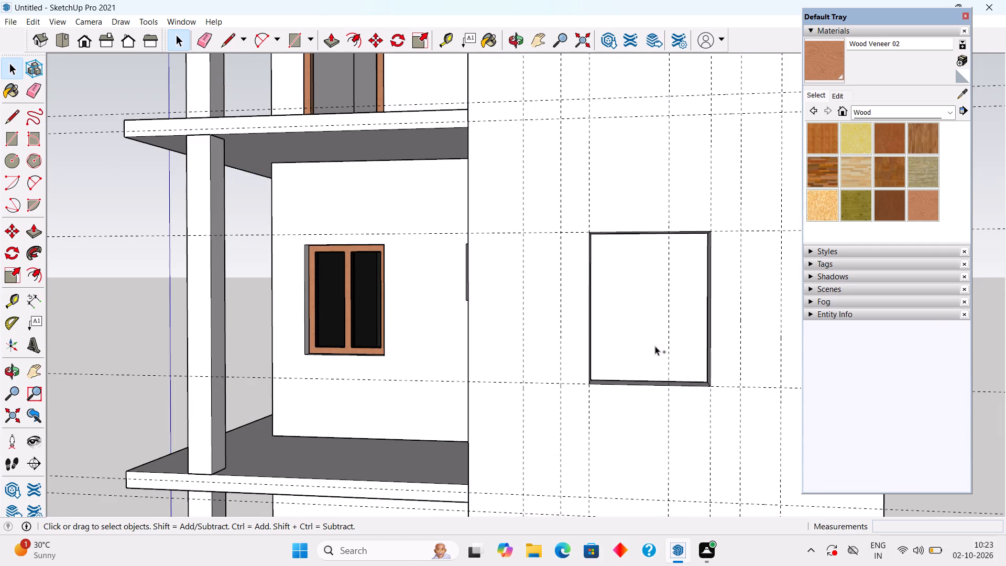
pyautogui.hotkey('ctrl', 'z')
pyautogui.press('z')
pyautogui.hotkey('ctrl', 'z')
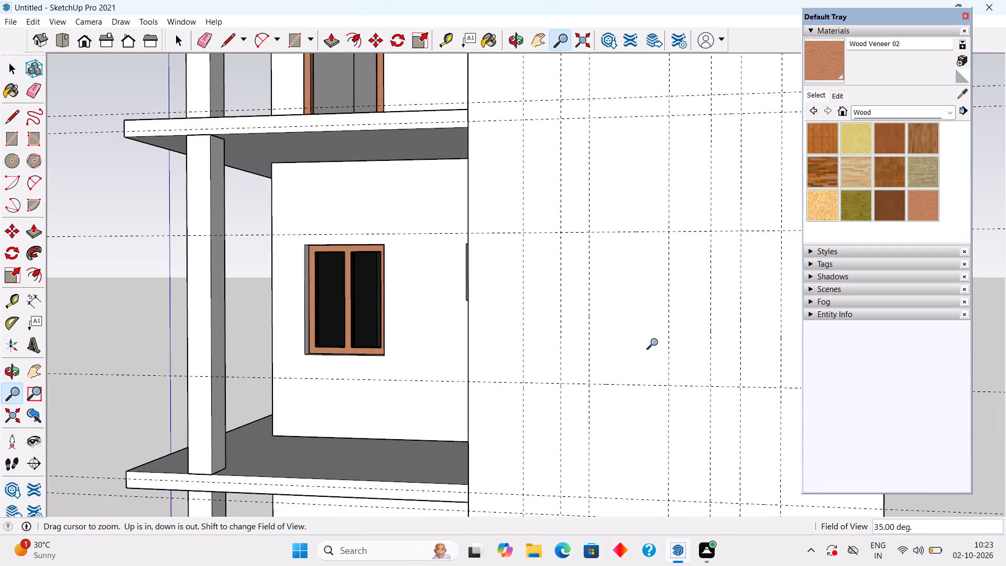
# Redraw the 4' by 3' 1 1/2" window rectangle between the guide intersections on the tall block's middle storey.
pyautogui.scroll(-3, 640, 309)
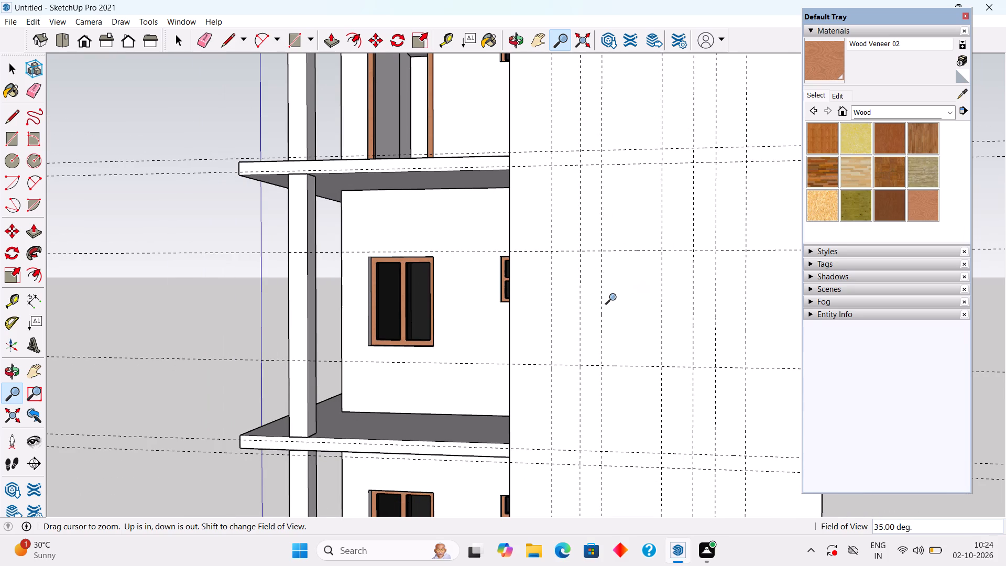
pyautogui.scroll(-4, 614, 288)
pyautogui.scroll(2, 634, 284)
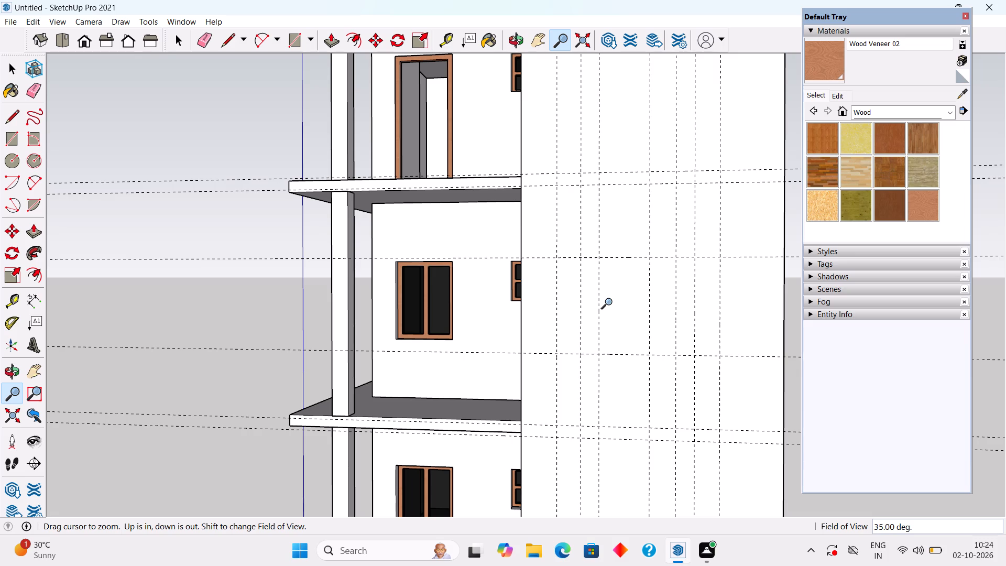
pyautogui.scroll(1, 598, 292)
pyautogui.moveTo(591, 280); pyautogui.dragTo(576, 232, button='middle')
pyautogui.moveTo(658, 350); pyautogui.dragTo(645, 391, button='middle')
pyautogui.scroll(-1, 645, 391)
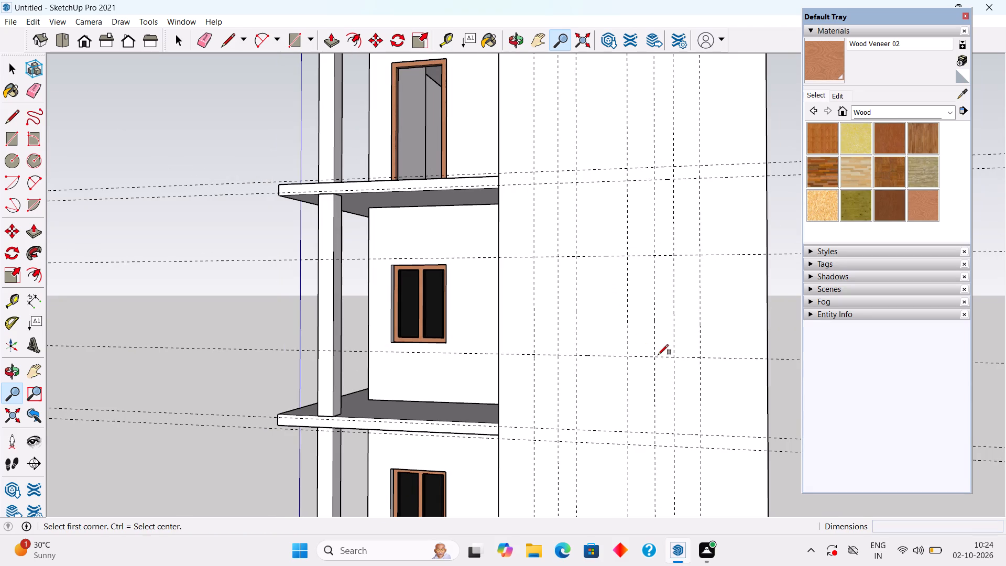
pyautogui.press('r')
pyautogui.click(578, 256)
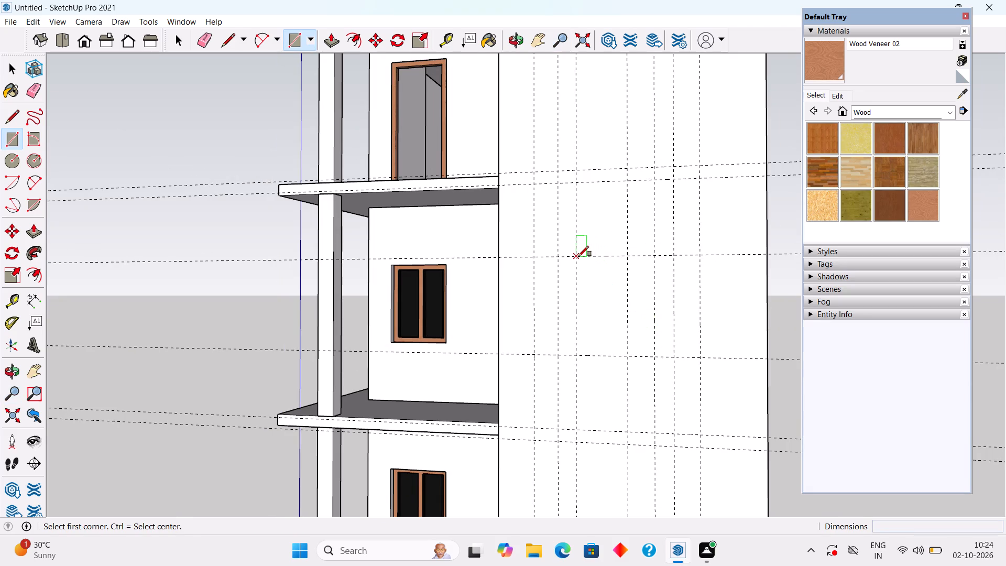
pyautogui.click(653, 359)
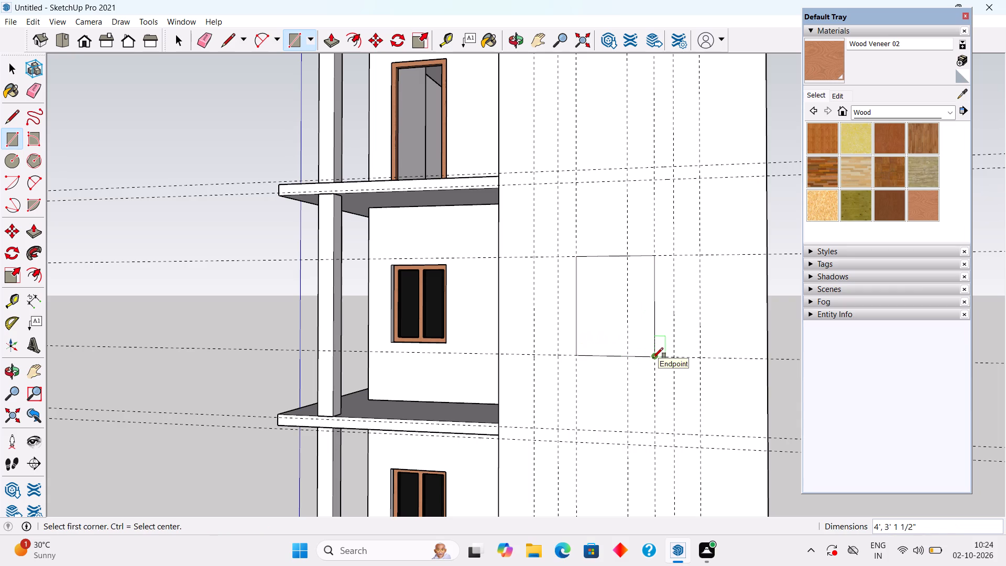
pyautogui.press('space')
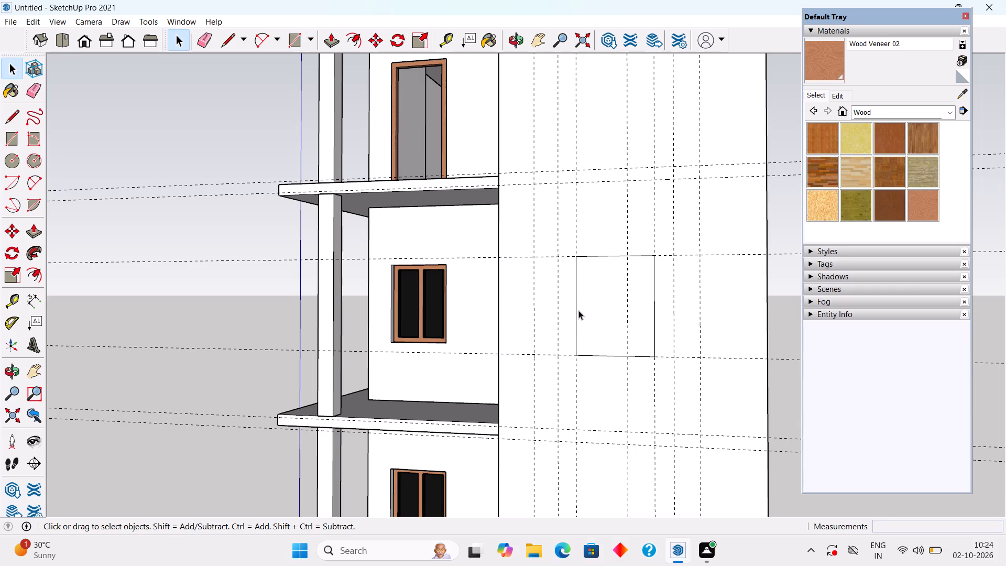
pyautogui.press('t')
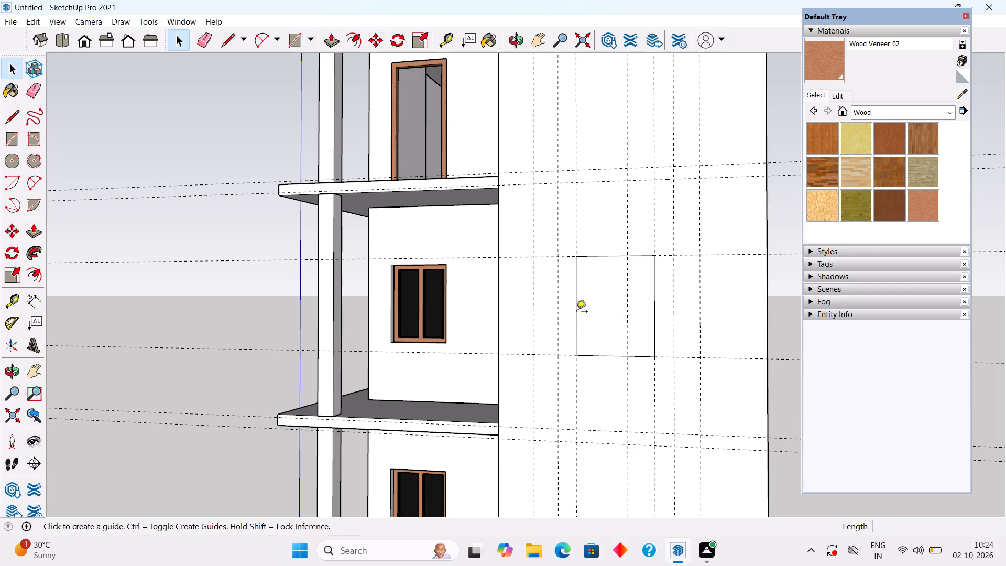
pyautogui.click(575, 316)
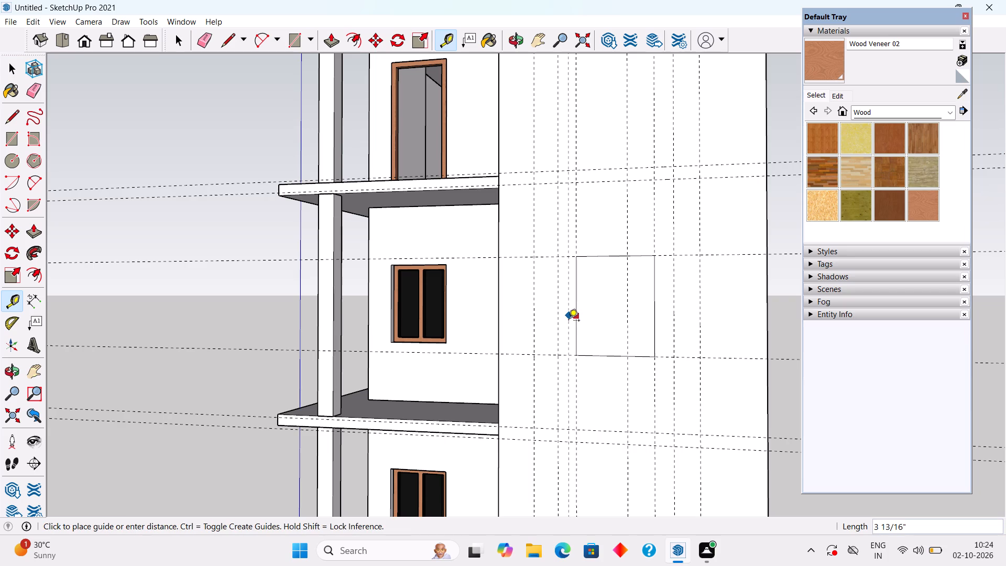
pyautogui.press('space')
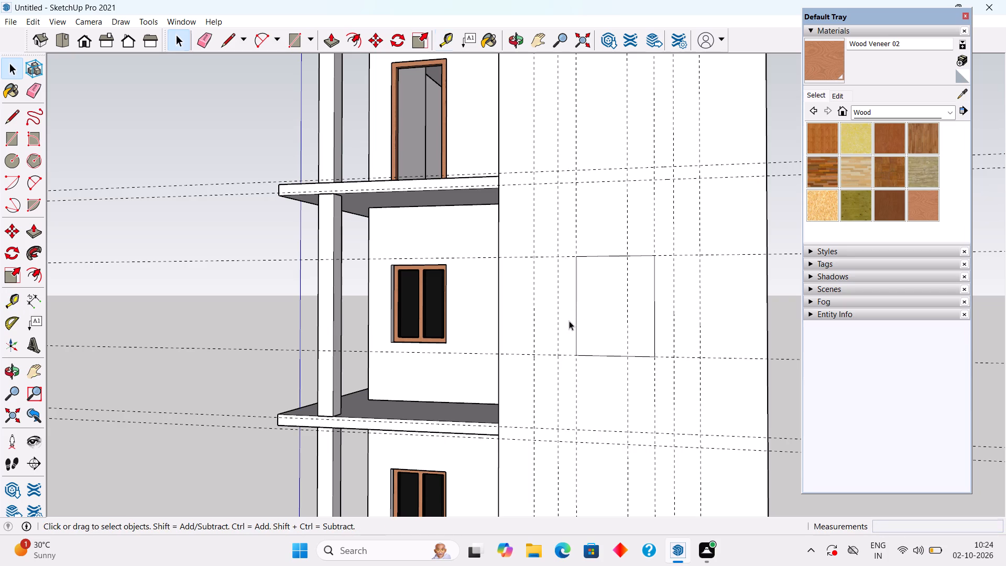
# Offset the window rectangle's edges 4" outward to form a frame outline on the tall block's middle storey.
pyautogui.press('f')
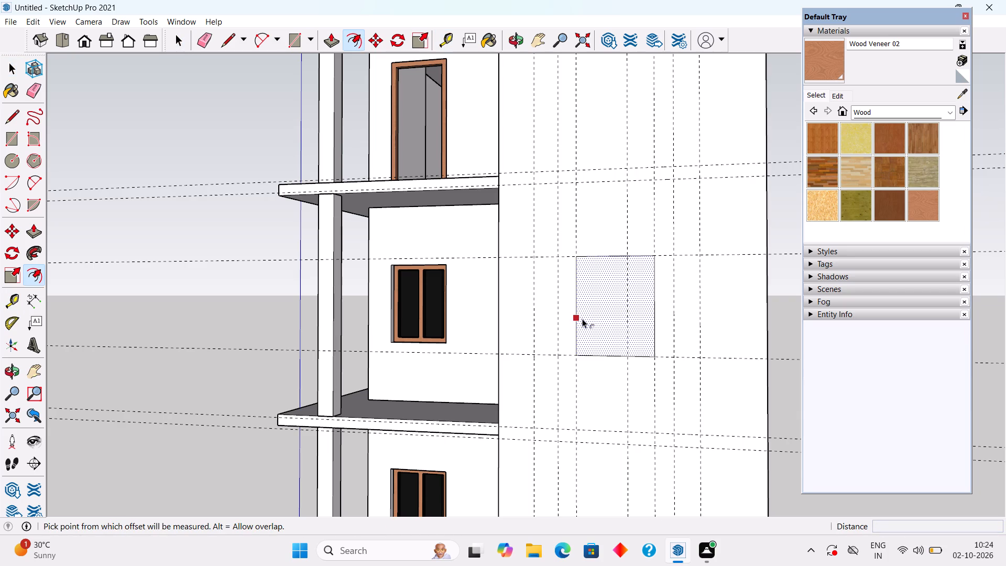
pyautogui.click(582, 319)
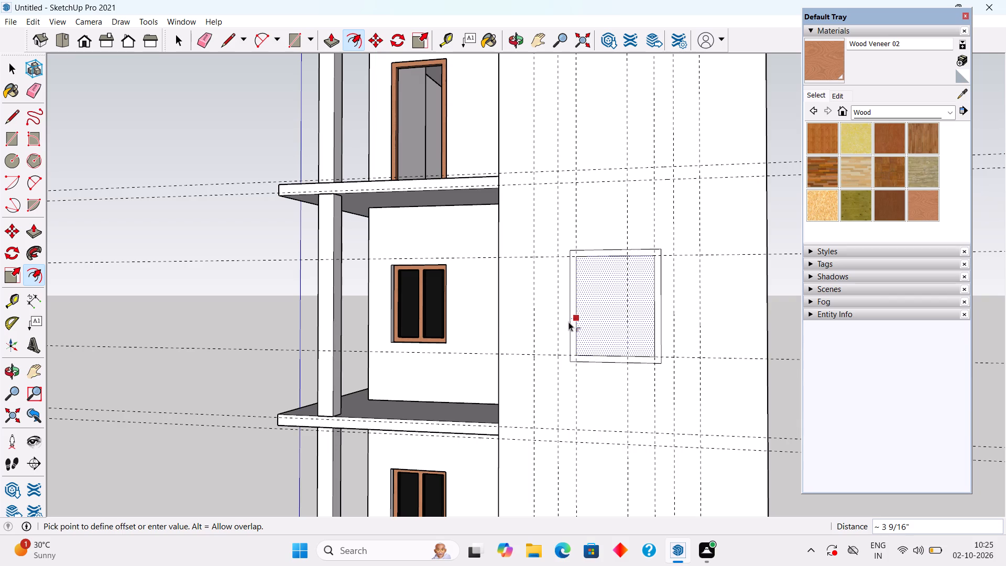
pyautogui.write('4"')
pyautogui.press('Return')
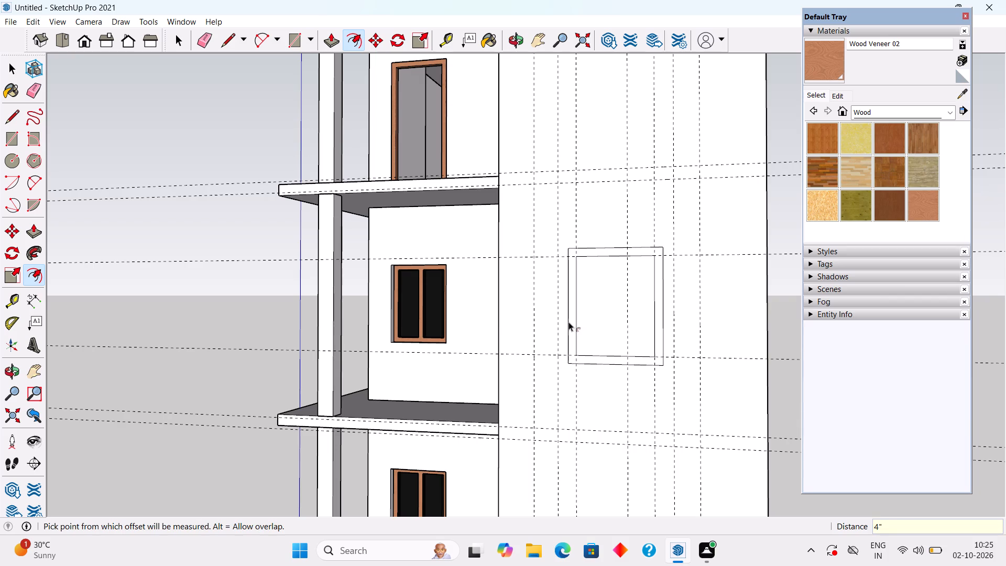
pyautogui.press('space')
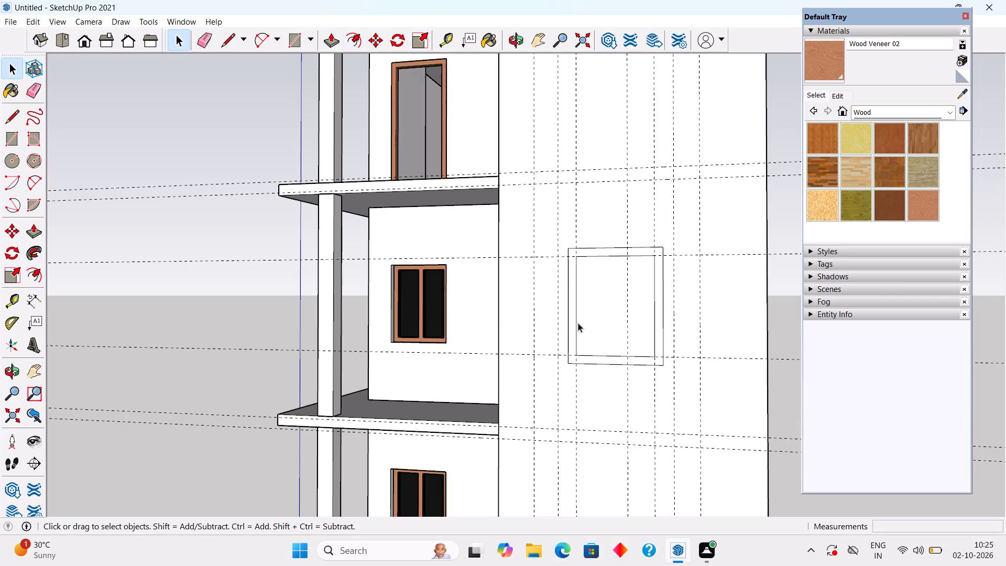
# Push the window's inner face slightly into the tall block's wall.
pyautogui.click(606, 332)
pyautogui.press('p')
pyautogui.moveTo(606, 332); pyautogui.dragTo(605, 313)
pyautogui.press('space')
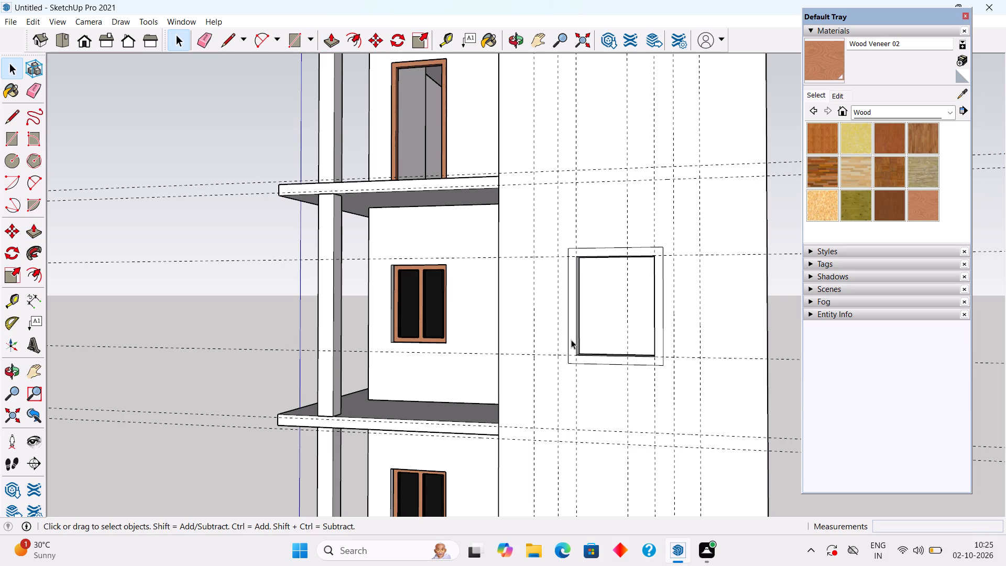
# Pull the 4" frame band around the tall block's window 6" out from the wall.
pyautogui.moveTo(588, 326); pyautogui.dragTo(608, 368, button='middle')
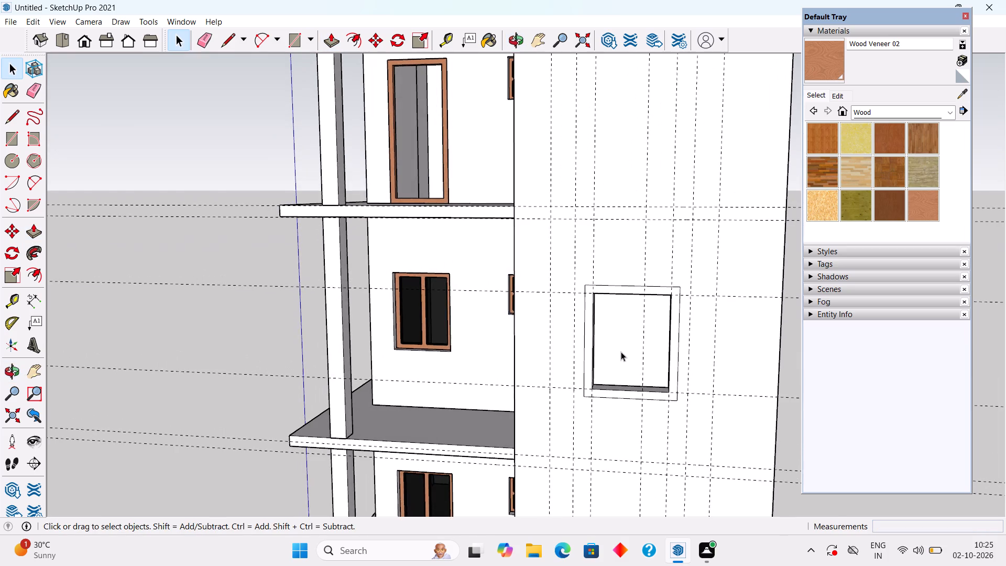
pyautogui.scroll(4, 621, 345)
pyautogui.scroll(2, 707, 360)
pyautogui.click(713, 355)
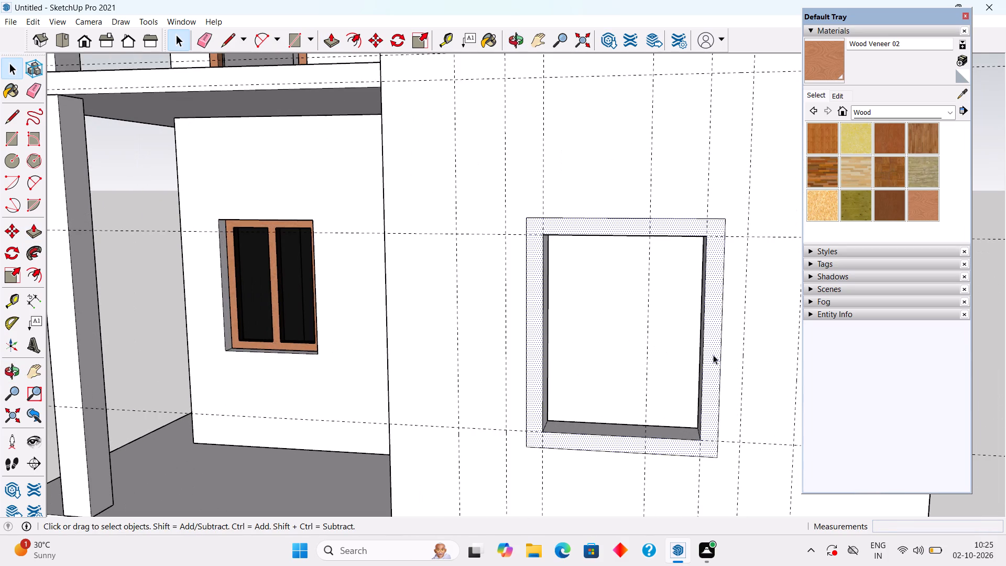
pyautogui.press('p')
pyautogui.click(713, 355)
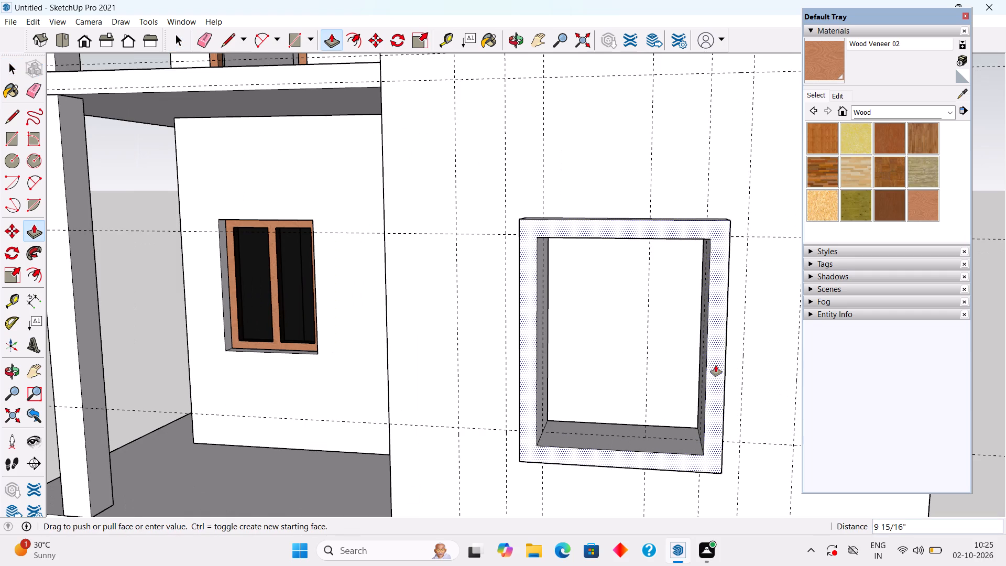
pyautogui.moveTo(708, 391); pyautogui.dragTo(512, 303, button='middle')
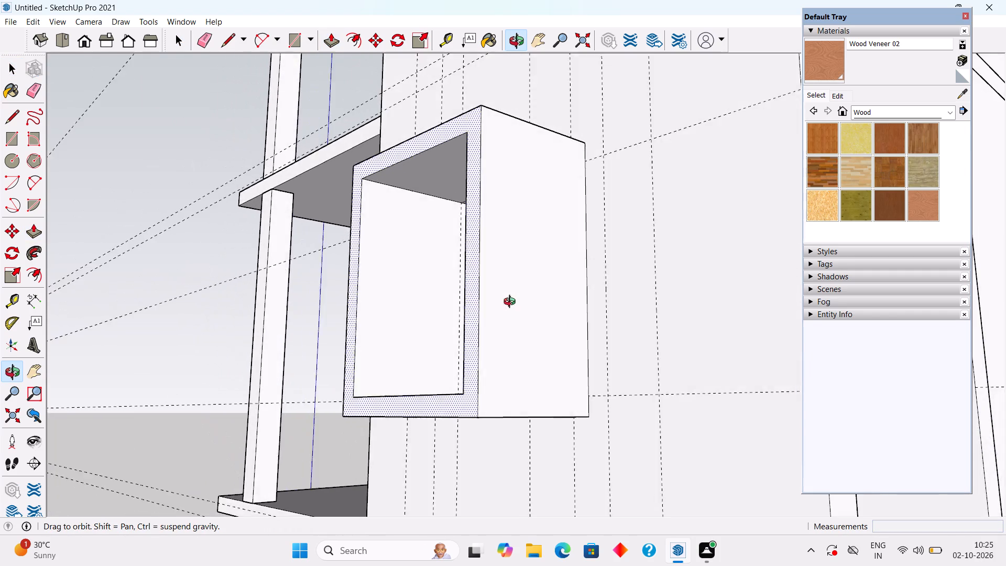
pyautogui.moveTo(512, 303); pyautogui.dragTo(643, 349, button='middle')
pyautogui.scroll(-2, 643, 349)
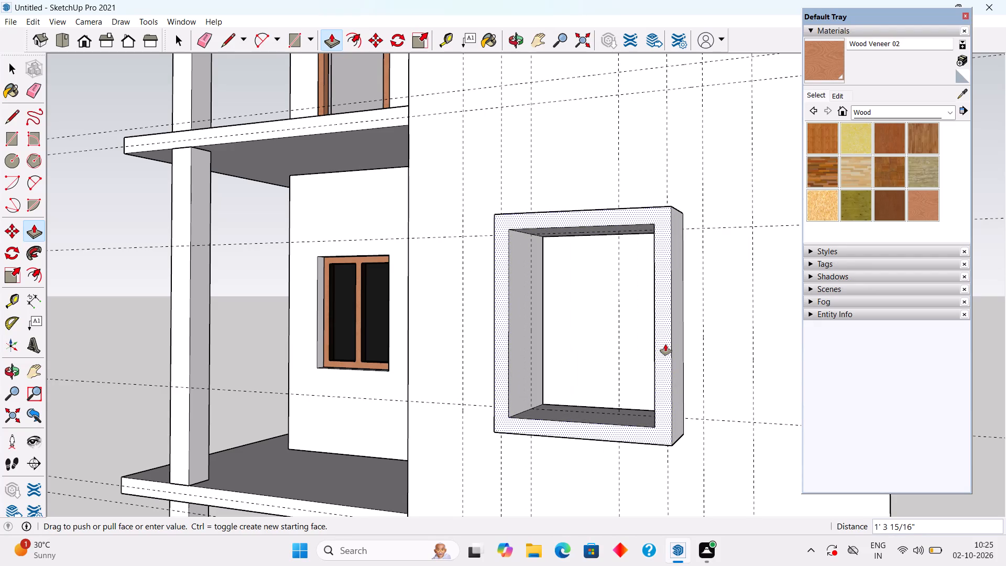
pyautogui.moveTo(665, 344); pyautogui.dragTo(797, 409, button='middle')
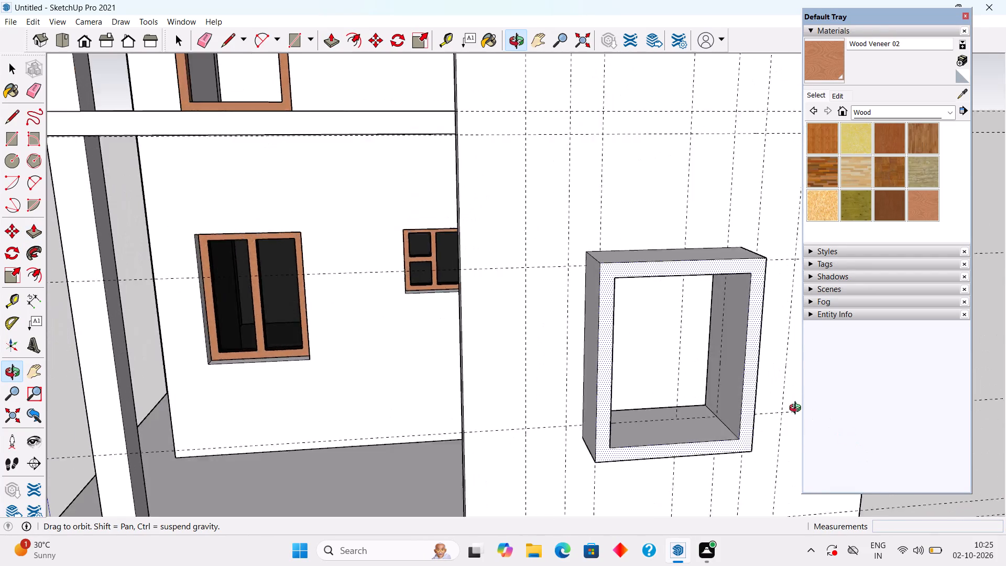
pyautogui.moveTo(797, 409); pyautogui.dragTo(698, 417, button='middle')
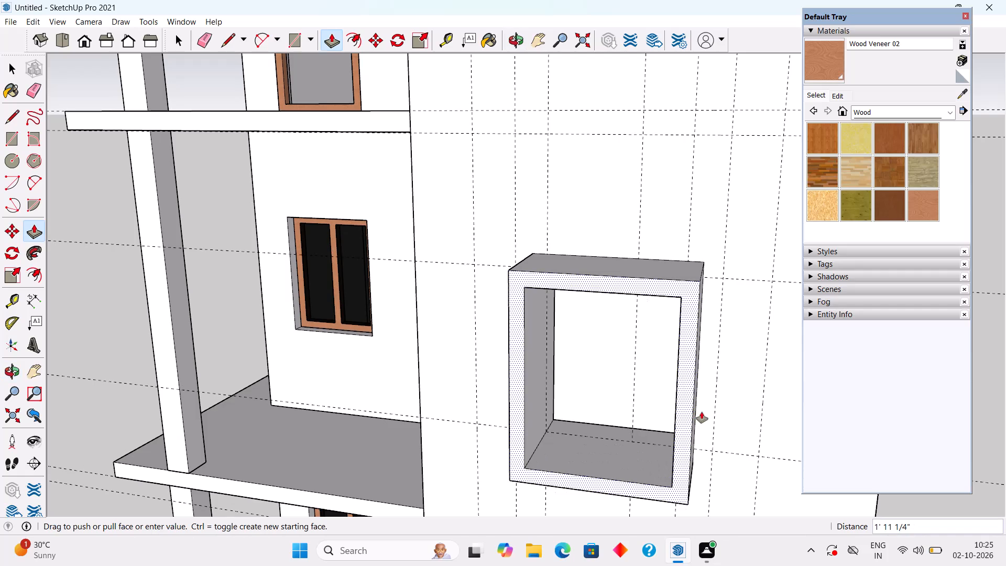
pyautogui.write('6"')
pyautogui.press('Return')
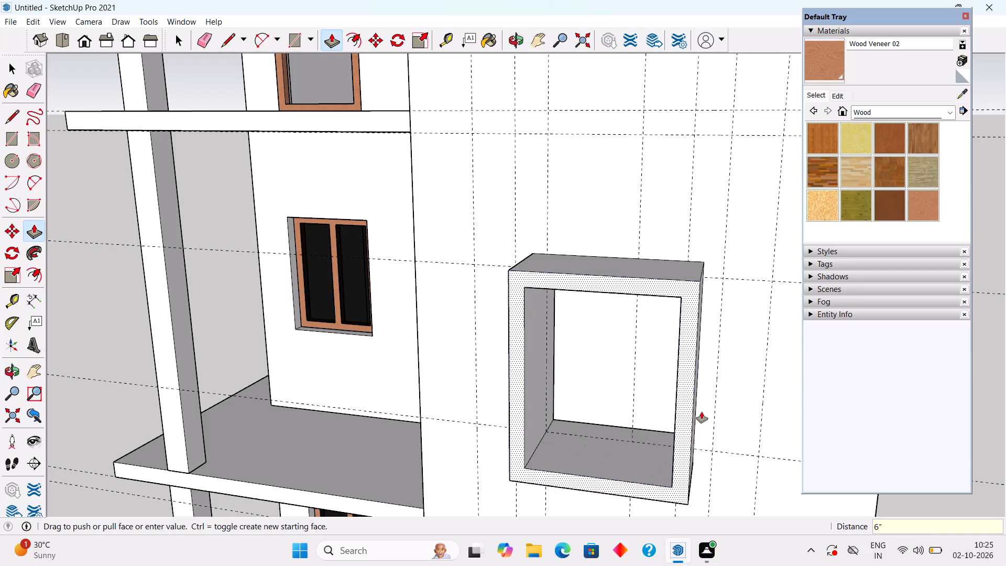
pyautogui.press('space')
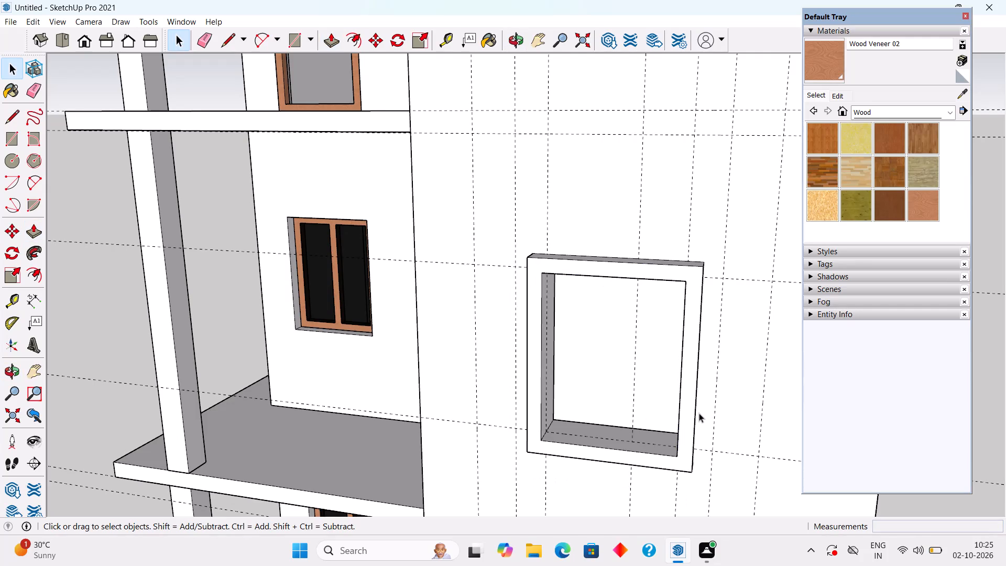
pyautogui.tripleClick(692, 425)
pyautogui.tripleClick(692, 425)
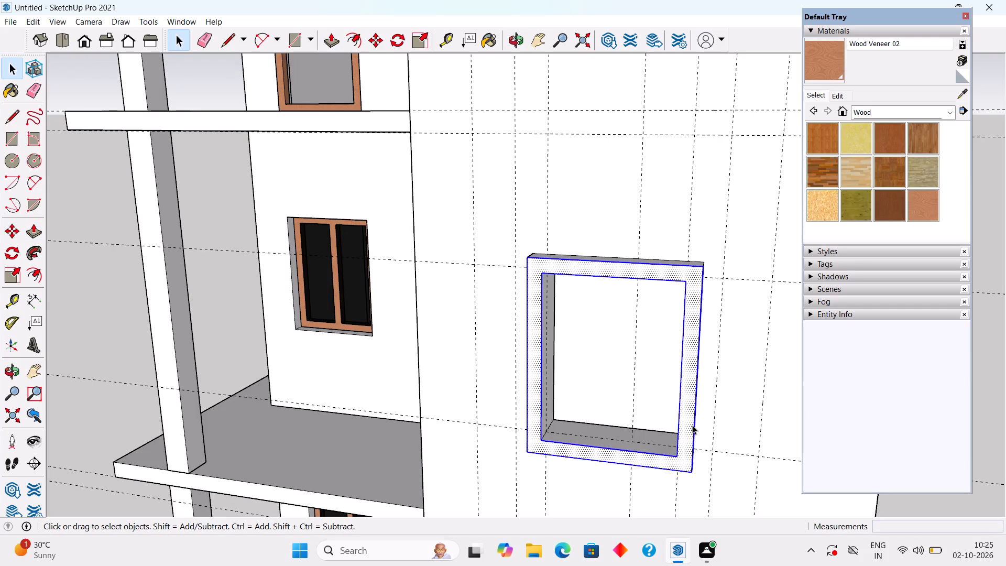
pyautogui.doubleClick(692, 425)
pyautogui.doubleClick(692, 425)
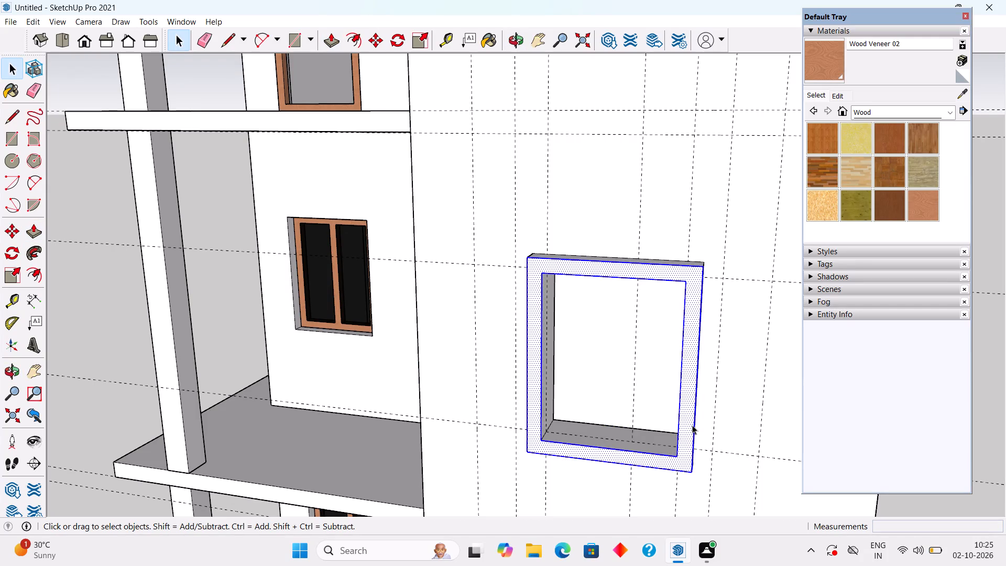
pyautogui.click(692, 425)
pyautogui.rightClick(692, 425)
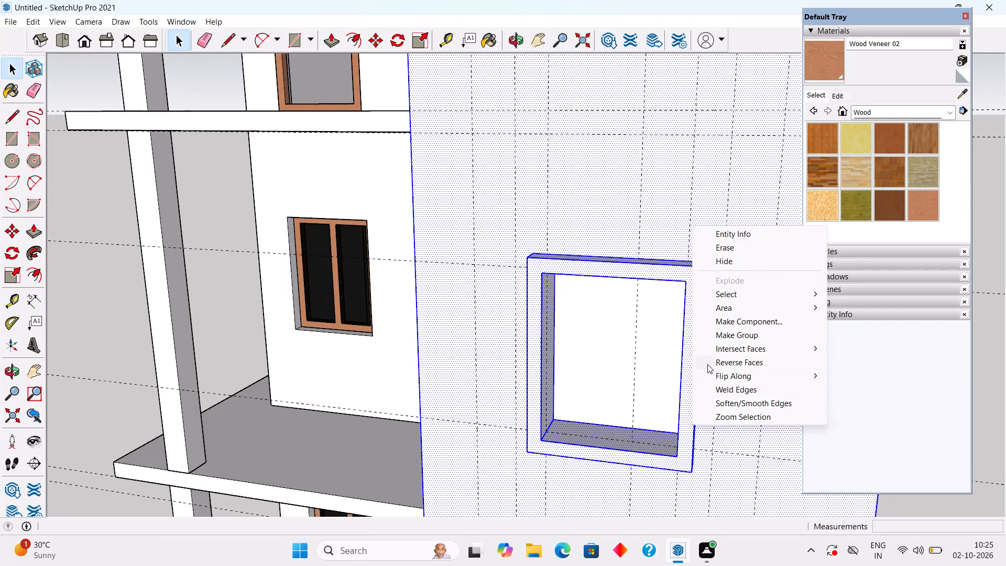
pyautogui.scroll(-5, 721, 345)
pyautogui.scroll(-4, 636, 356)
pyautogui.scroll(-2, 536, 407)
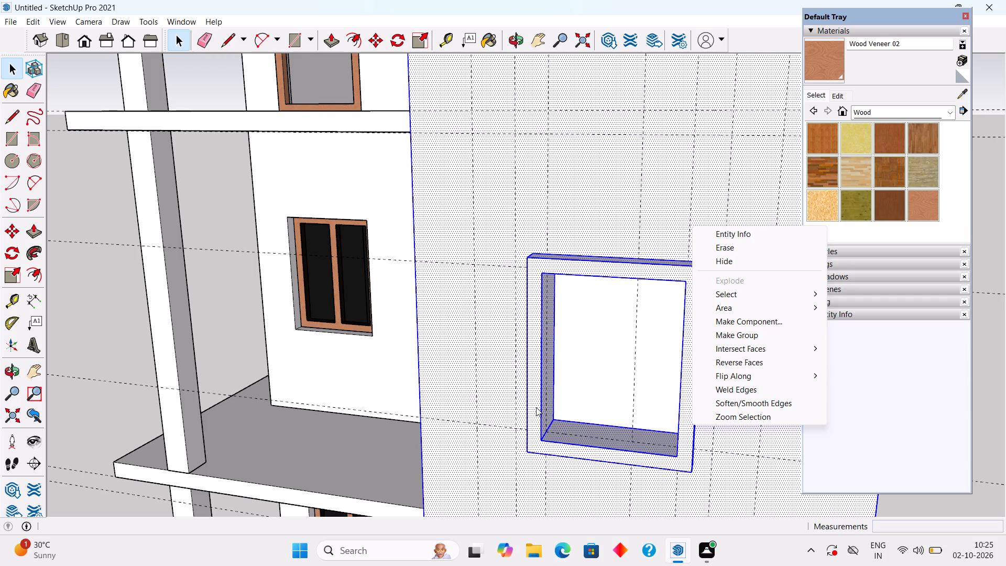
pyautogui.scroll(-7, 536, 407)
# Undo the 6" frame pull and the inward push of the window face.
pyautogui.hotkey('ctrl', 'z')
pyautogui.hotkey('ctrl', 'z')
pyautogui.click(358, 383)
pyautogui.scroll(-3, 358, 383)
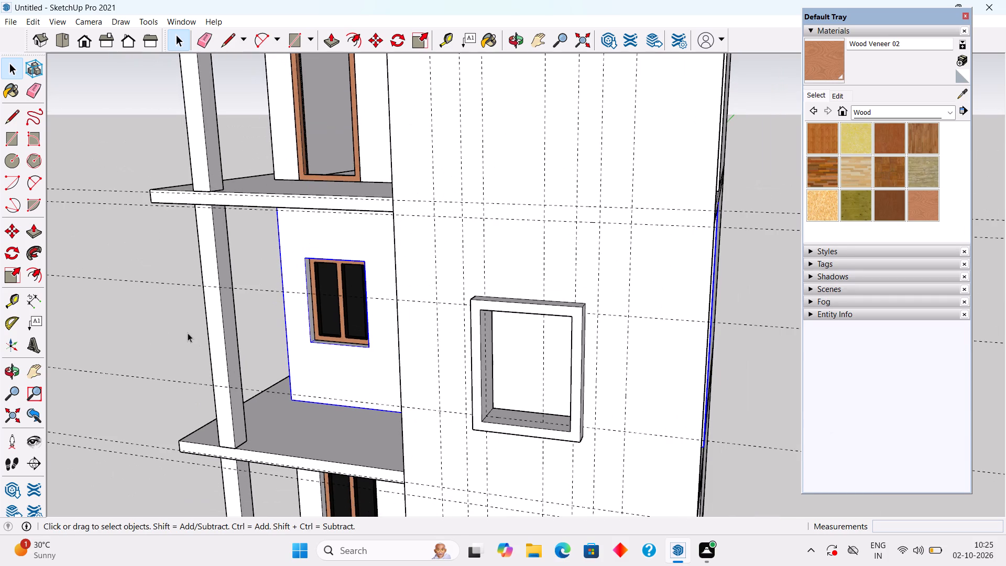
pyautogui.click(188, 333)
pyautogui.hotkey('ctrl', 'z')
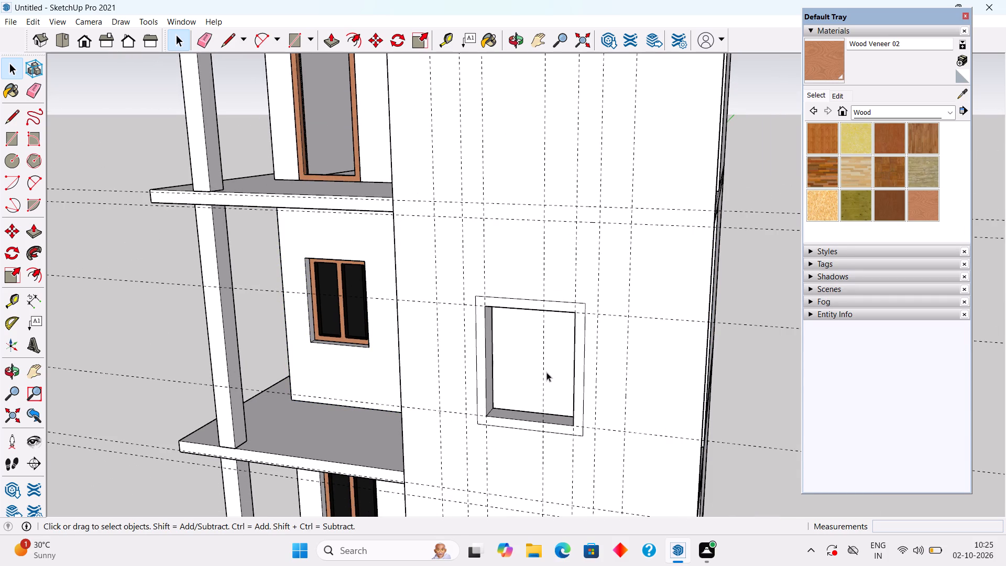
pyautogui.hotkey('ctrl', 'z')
# Delete the face inside the inner window rectangle and the wall face behind it to open the wall through.
pyautogui.click(531, 386)
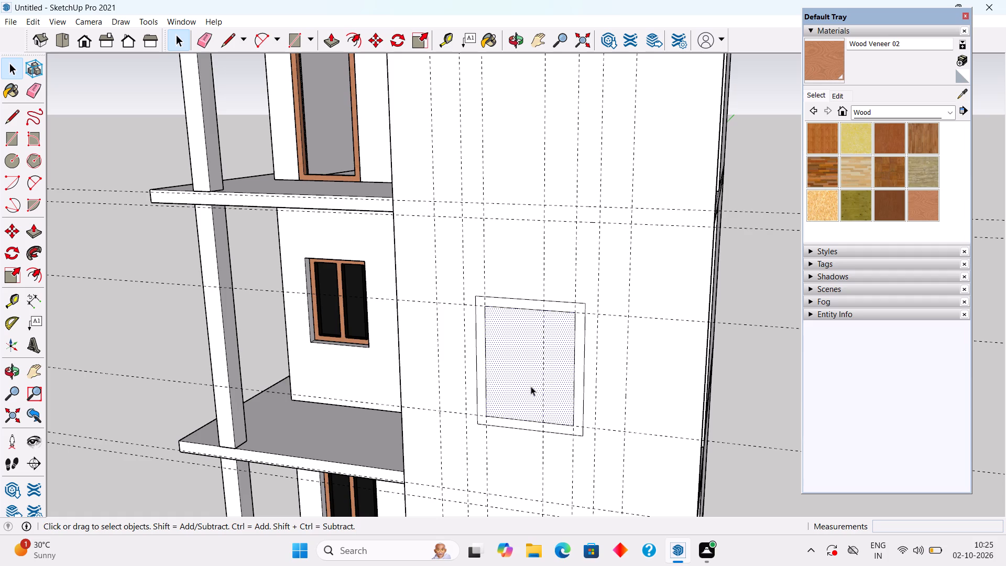
pyautogui.press('Delete')
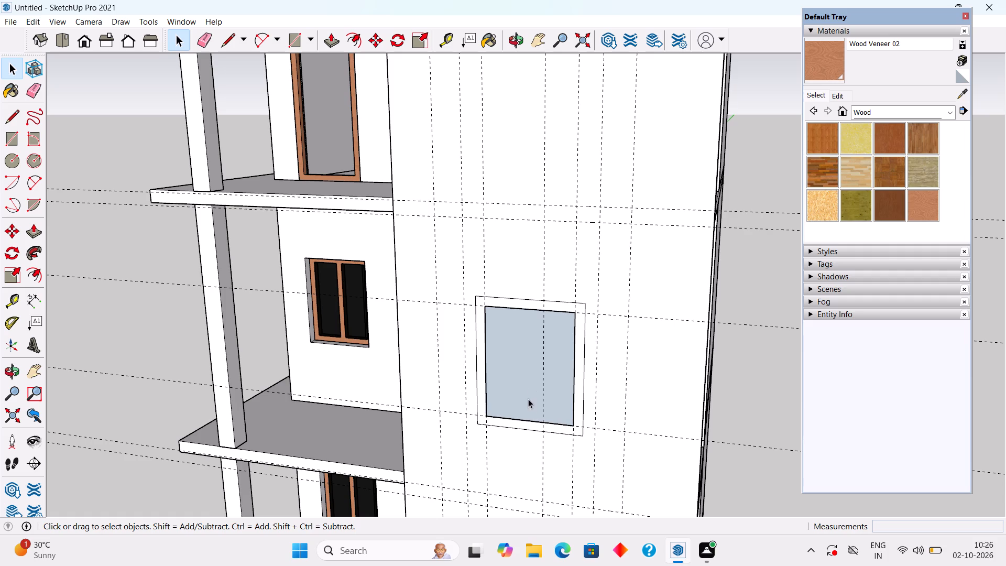
pyautogui.click(528, 398)
pyautogui.press('Delete')
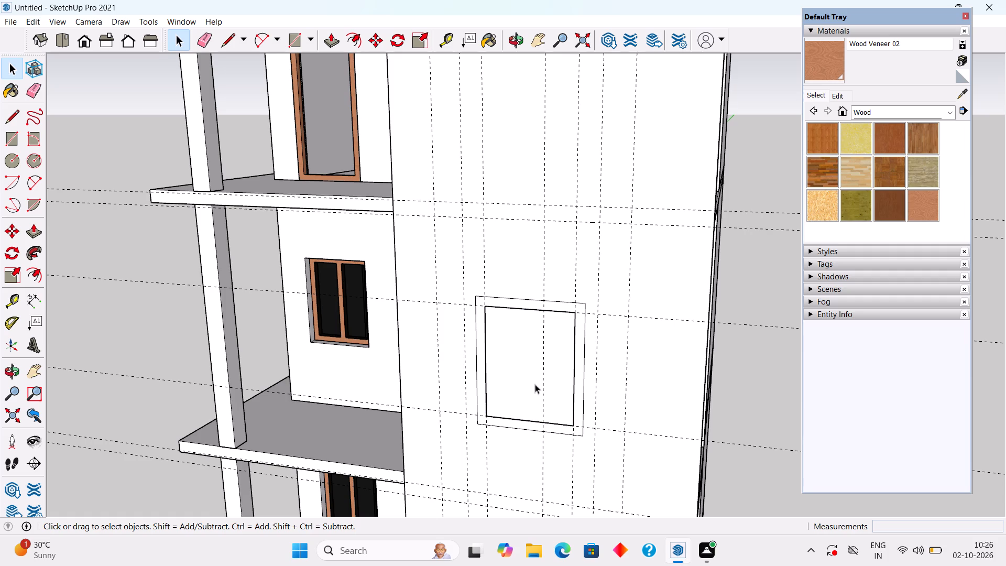
pyautogui.click(535, 384)
pyautogui.click(746, 394)
# Redraw a 4' by 3' 1 1/2" rectangle across the window opening, corner to corner inside the frame outline.
pyautogui.moveTo(604, 397); pyautogui.dragTo(586, 390, button='middle')
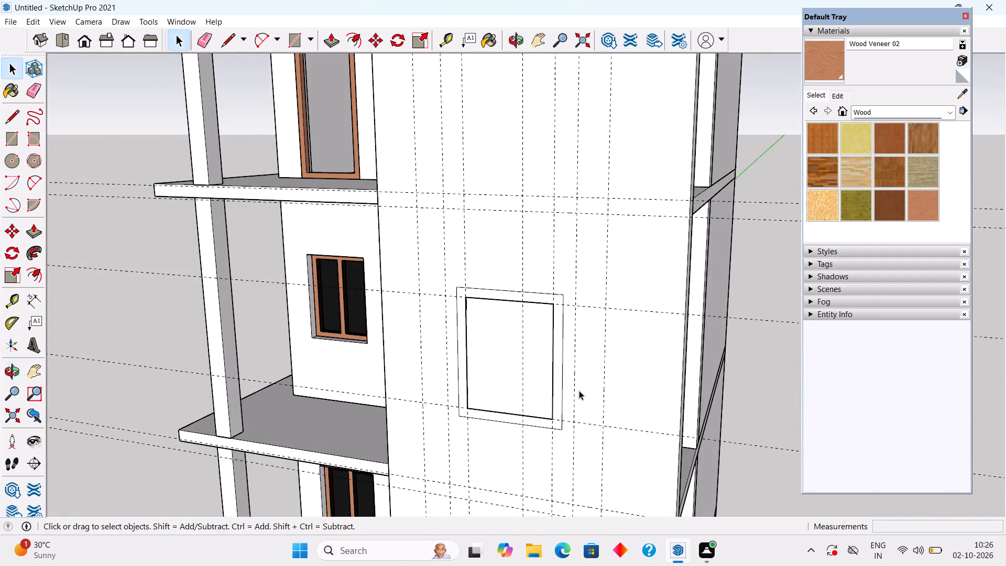
pyautogui.moveTo(557, 392); pyautogui.dragTo(613, 440, button='middle')
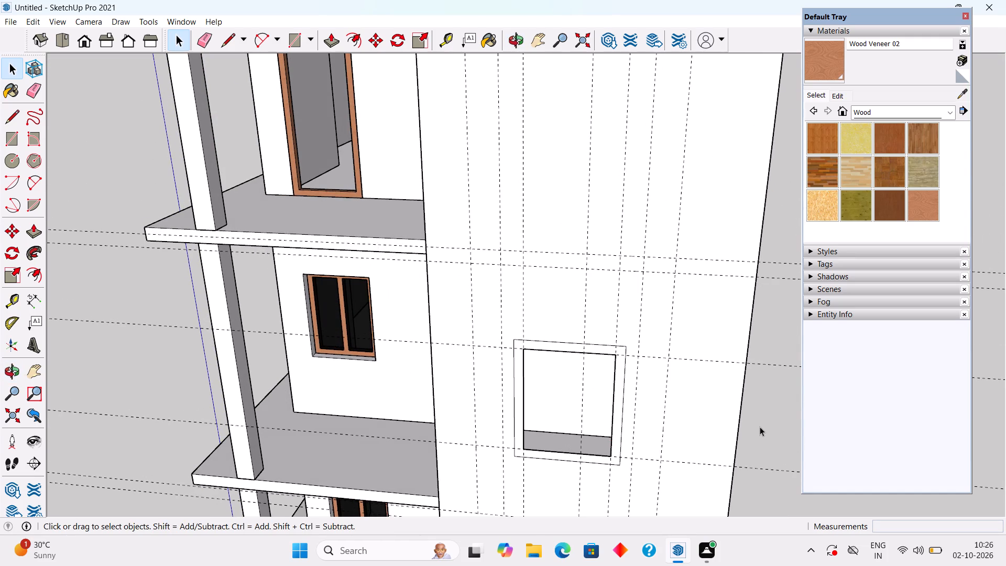
pyautogui.click(762, 426)
pyautogui.moveTo(618, 439); pyautogui.dragTo(629, 373, button='middle')
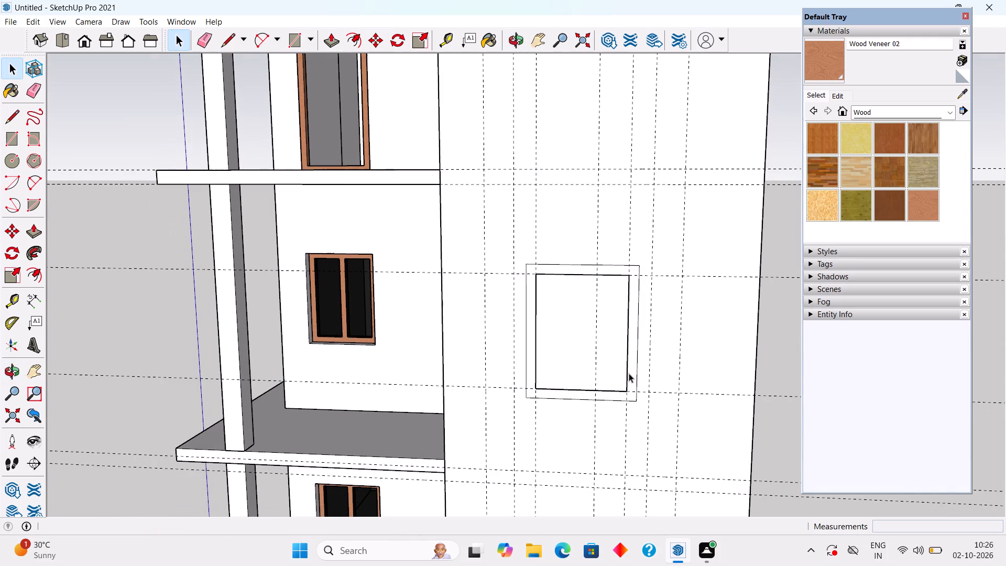
pyautogui.press('r')
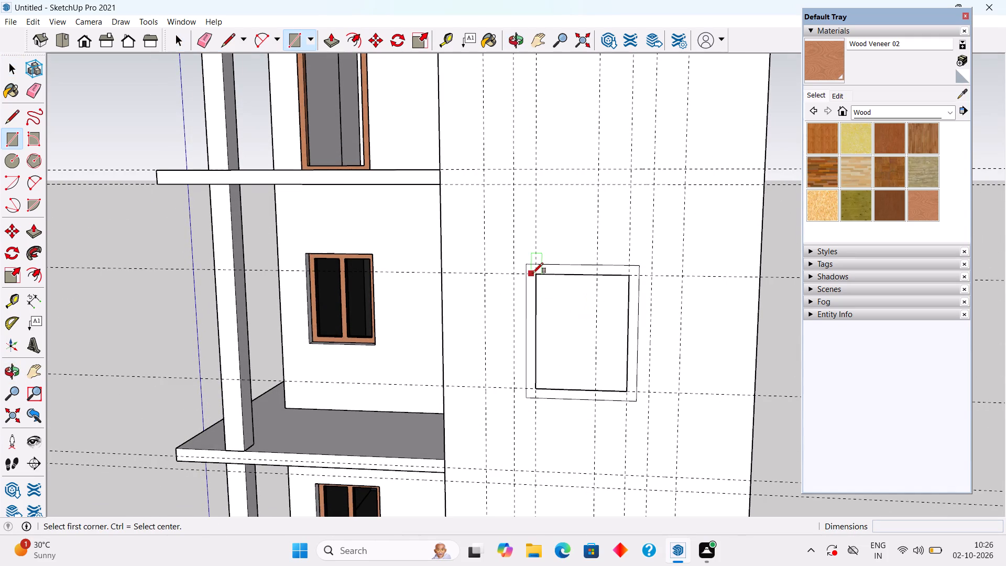
pyautogui.click(539, 274)
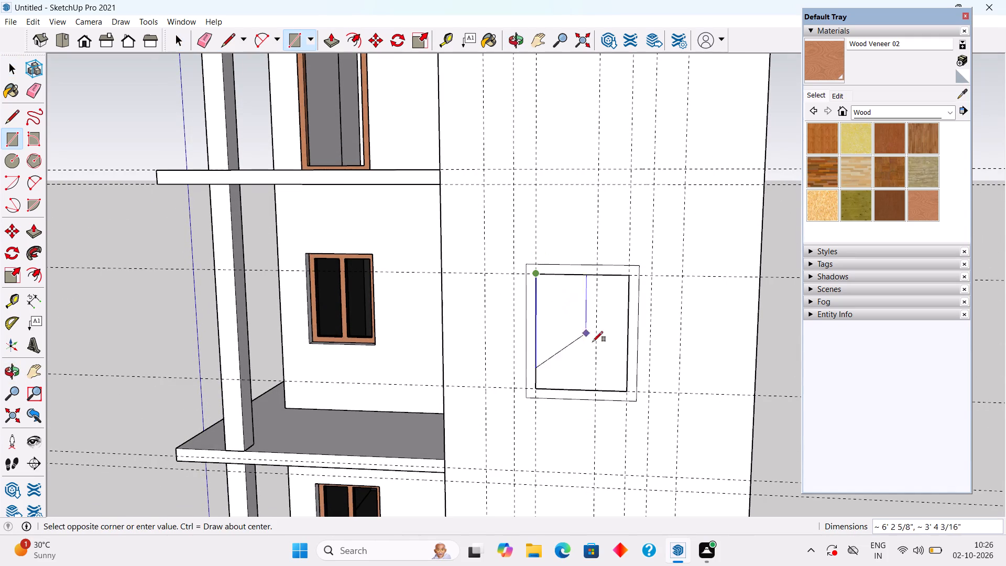
pyautogui.click(625, 391)
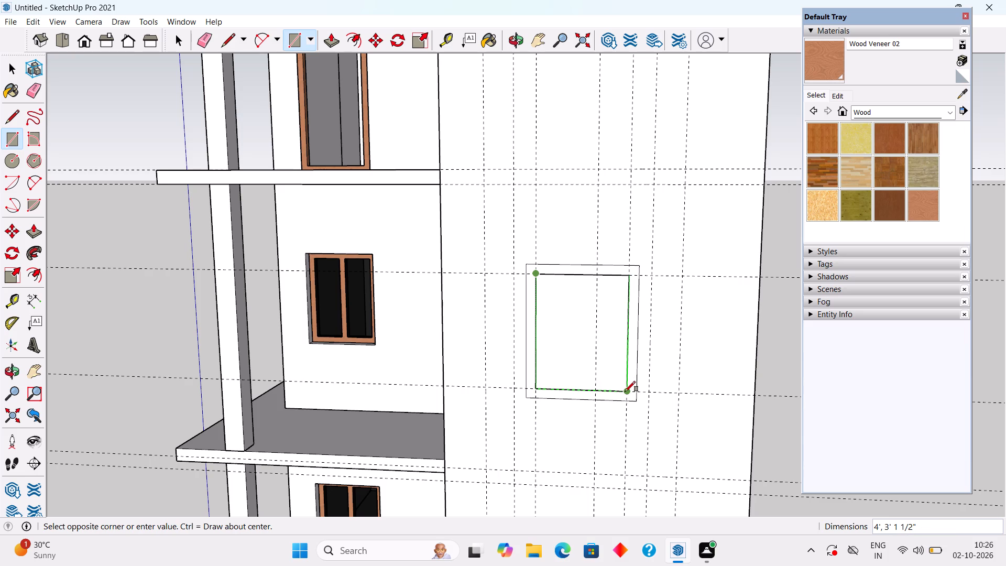
pyautogui.press('space')
# Offset the new window face's edges 3" inward to outline the inner window frame.
pyautogui.click(576, 357)
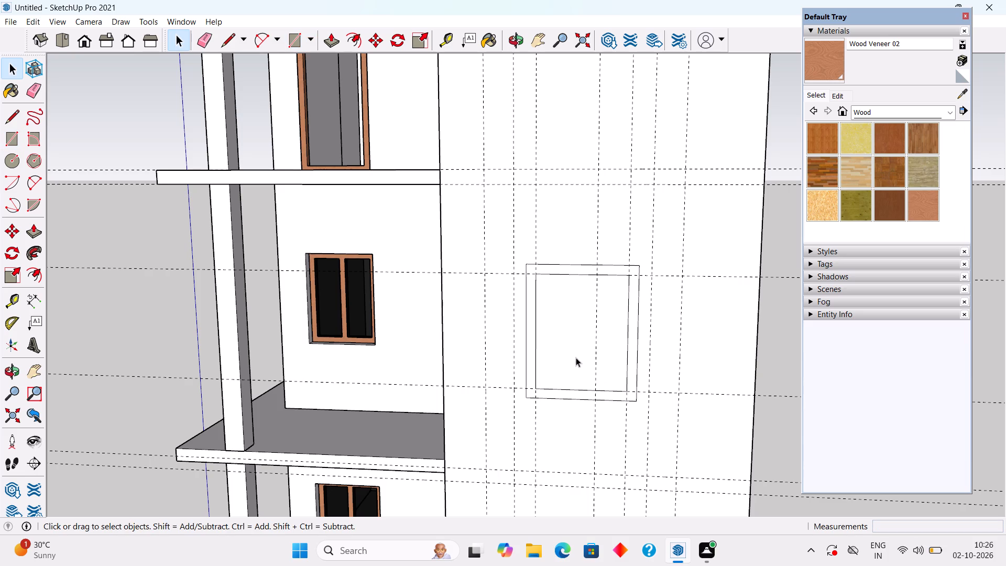
pyautogui.press('f')
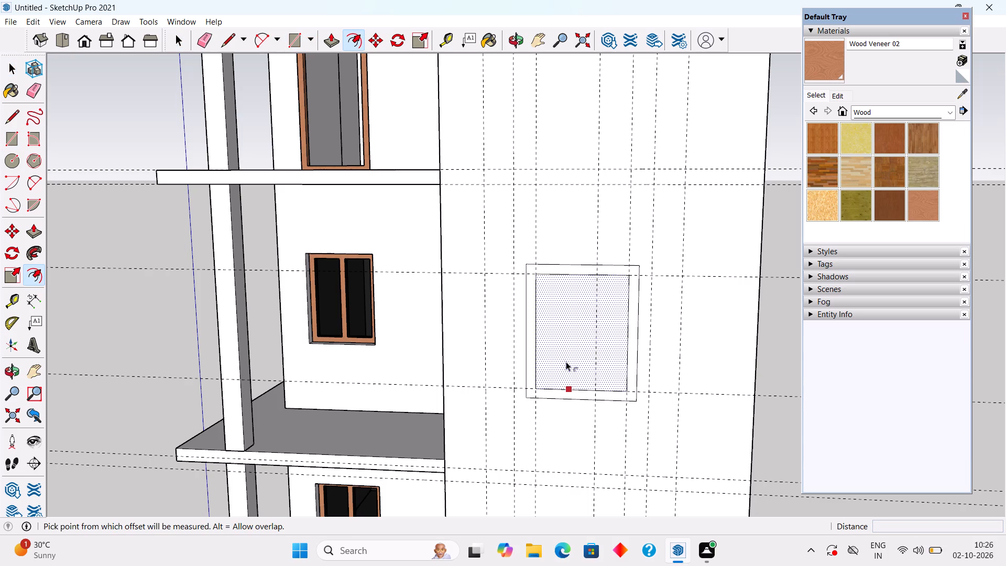
pyautogui.click(535, 342)
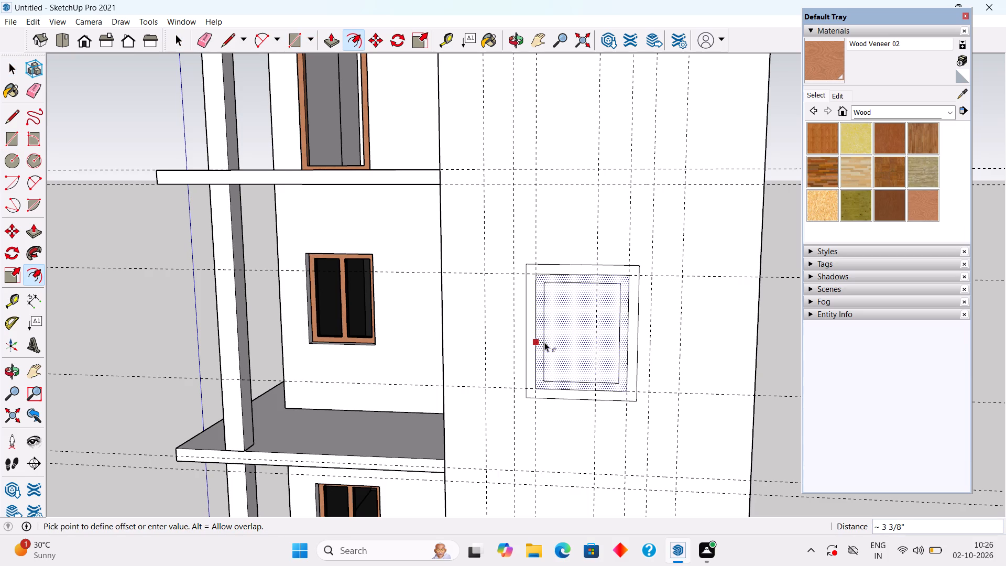
pyautogui.write('3"')
pyautogui.press('Return')
pyautogui.press('space')
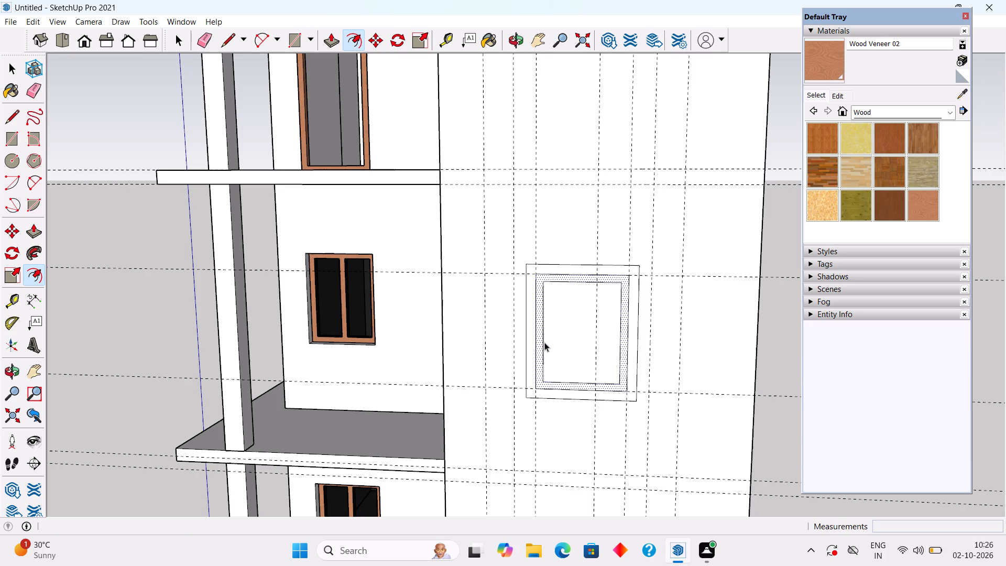
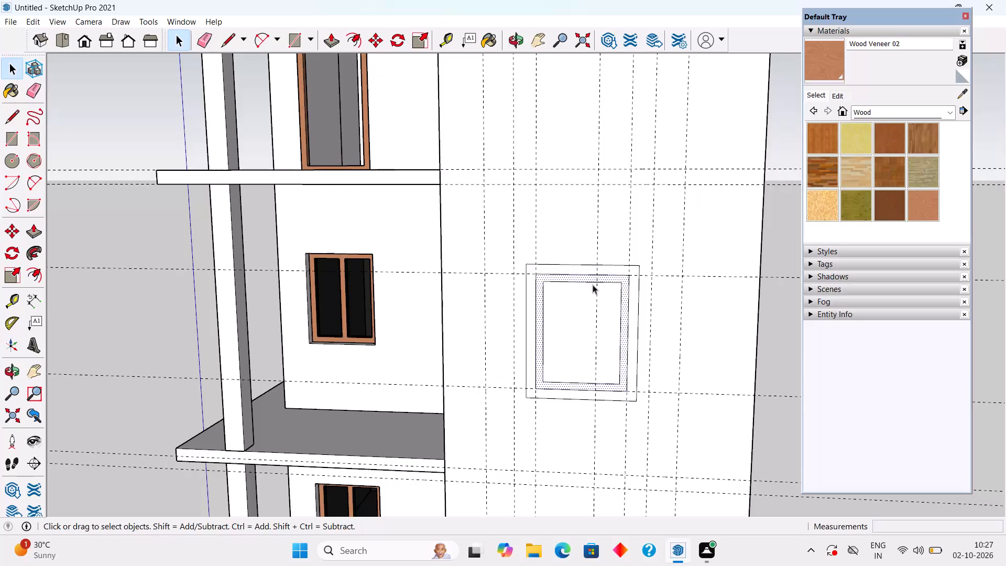
# Examine the whole house from the front, both sides and above, checking the front block's window outline against the existing openings.
pyautogui.scroll(-7, 662, 241)
pyautogui.scroll(7, 665, 385)
pyautogui.scroll(-19, 665, 384)
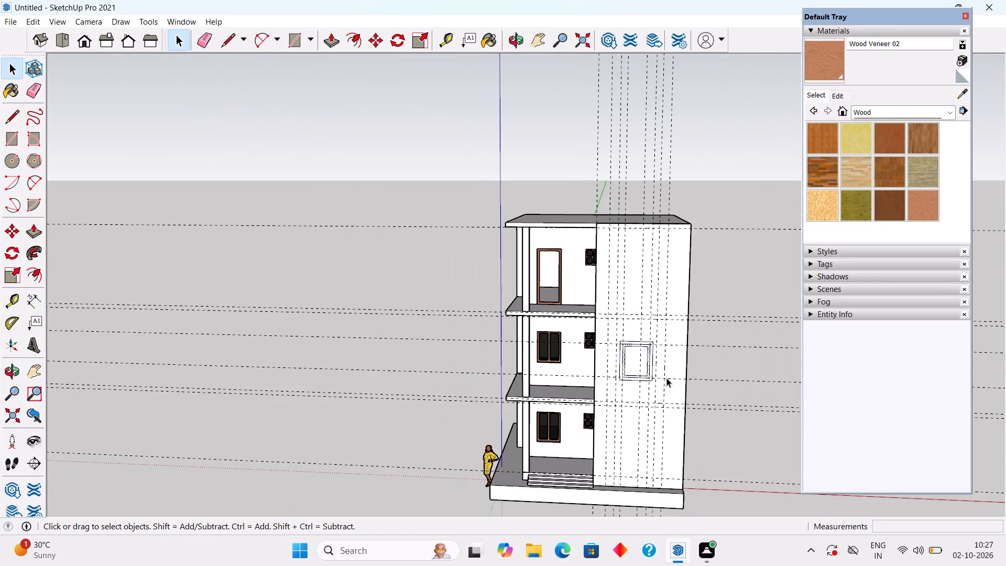
pyautogui.scroll(2, 536, 404)
pyautogui.moveTo(536, 404); pyautogui.dragTo(295, 301, button='middle')
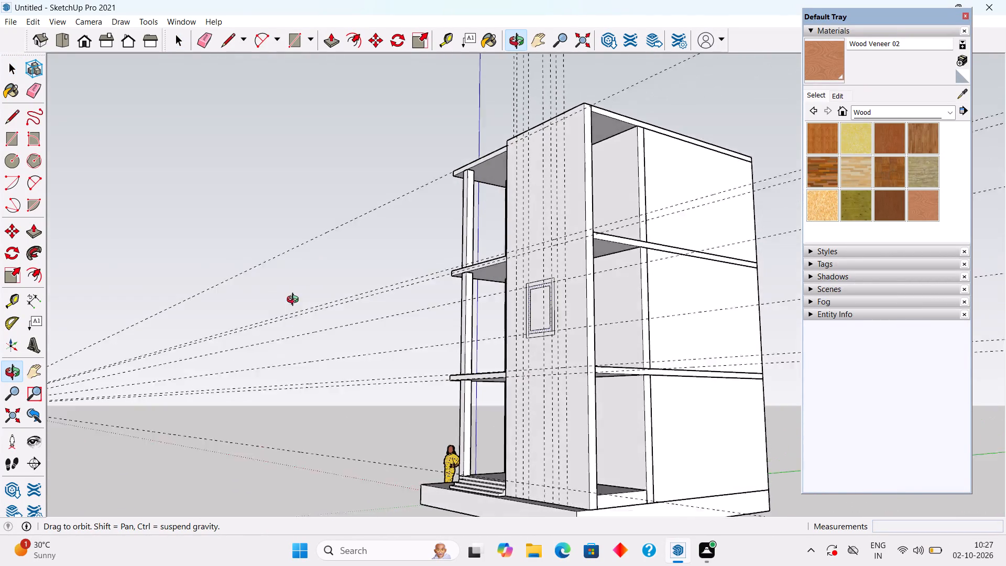
pyautogui.moveTo(295, 301); pyautogui.dragTo(838, 456, button='middle')
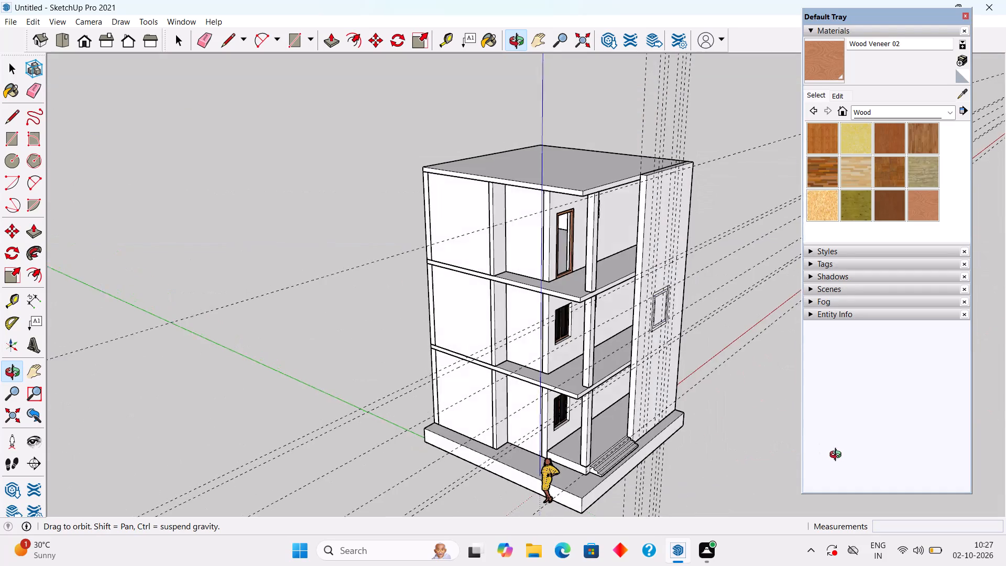
pyautogui.moveTo(838, 456); pyautogui.dragTo(862, 398, button='middle')
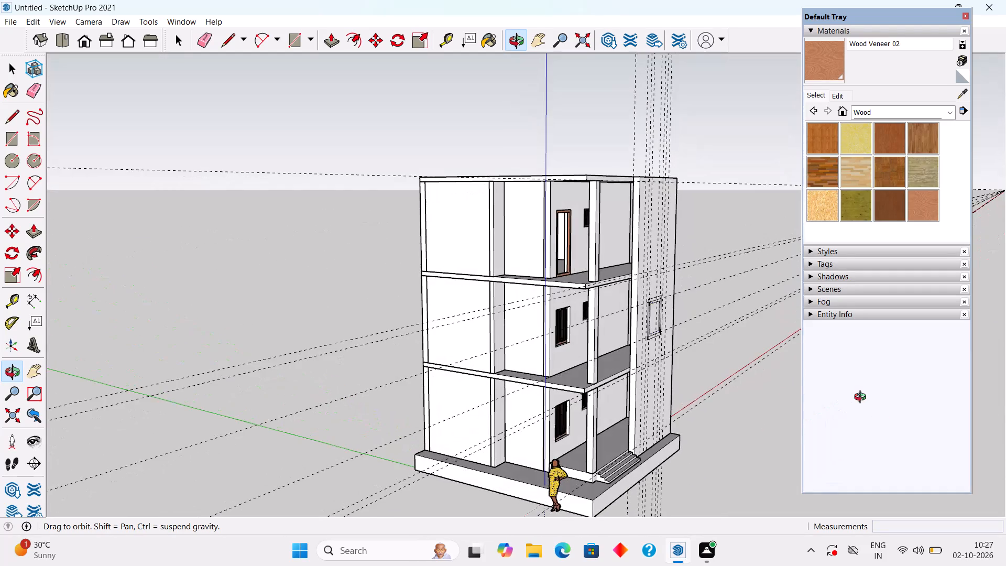
pyautogui.moveTo(862, 398); pyautogui.dragTo(719, 565, button='middle')
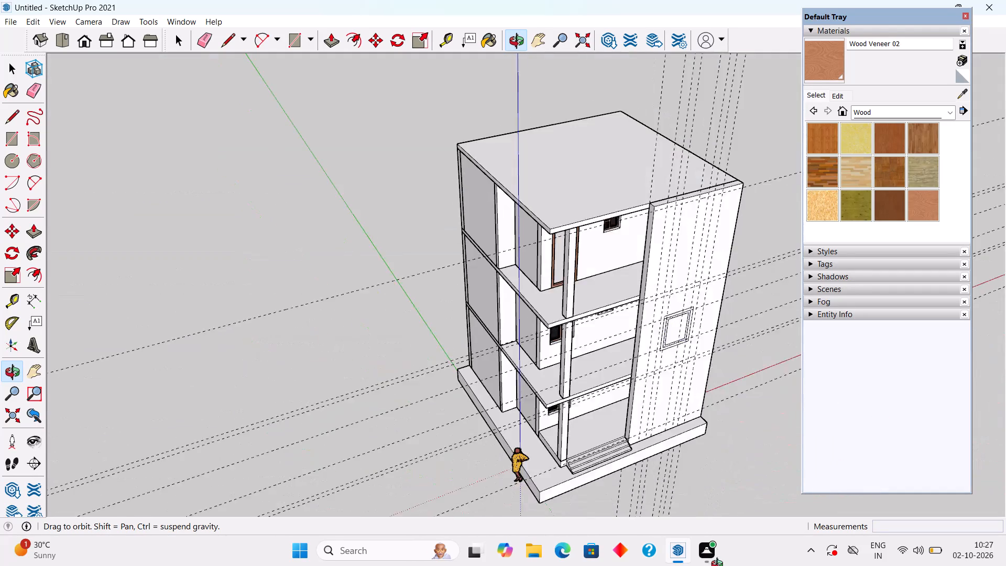
pyautogui.moveTo(719, 565); pyautogui.dragTo(666, 391, button='middle')
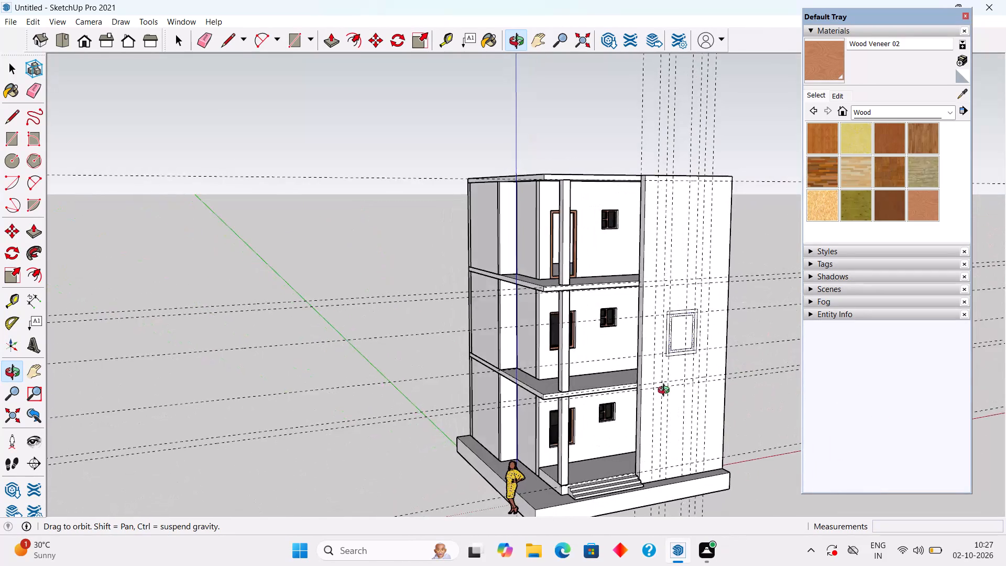
pyautogui.moveTo(666, 391); pyautogui.dragTo(657, 387, button='middle')
pyautogui.scroll(2, 657, 387)
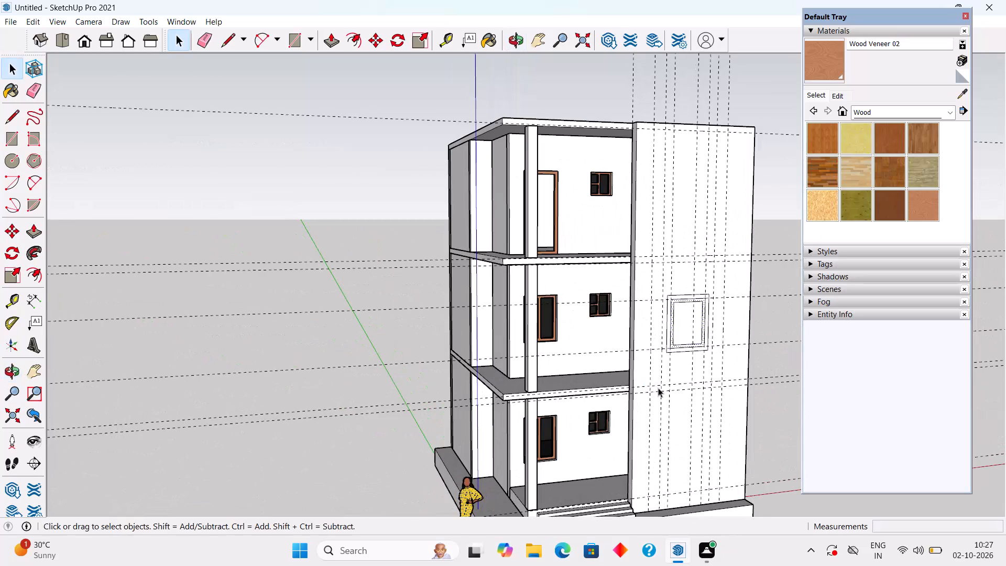
pyautogui.scroll(2, 658, 388)
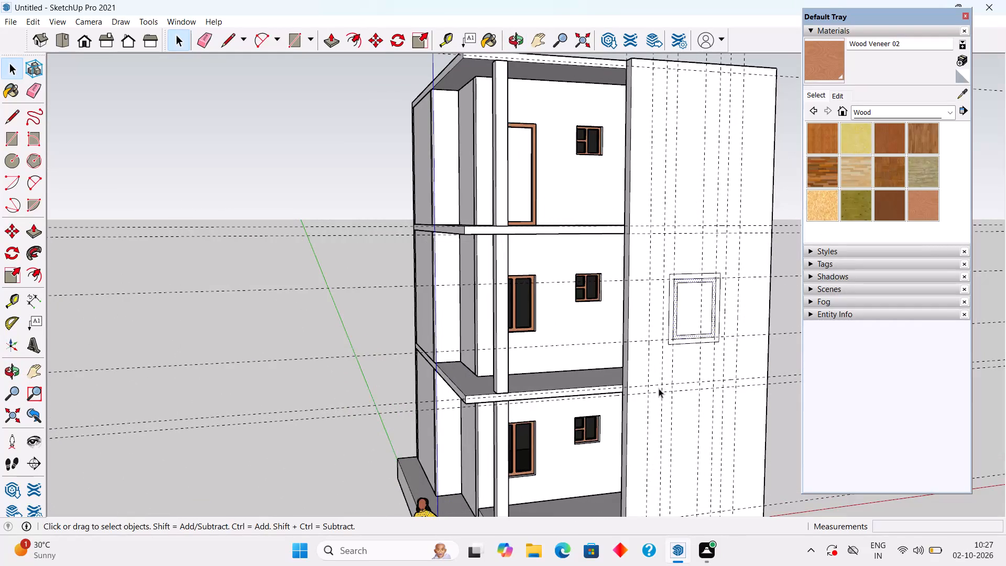
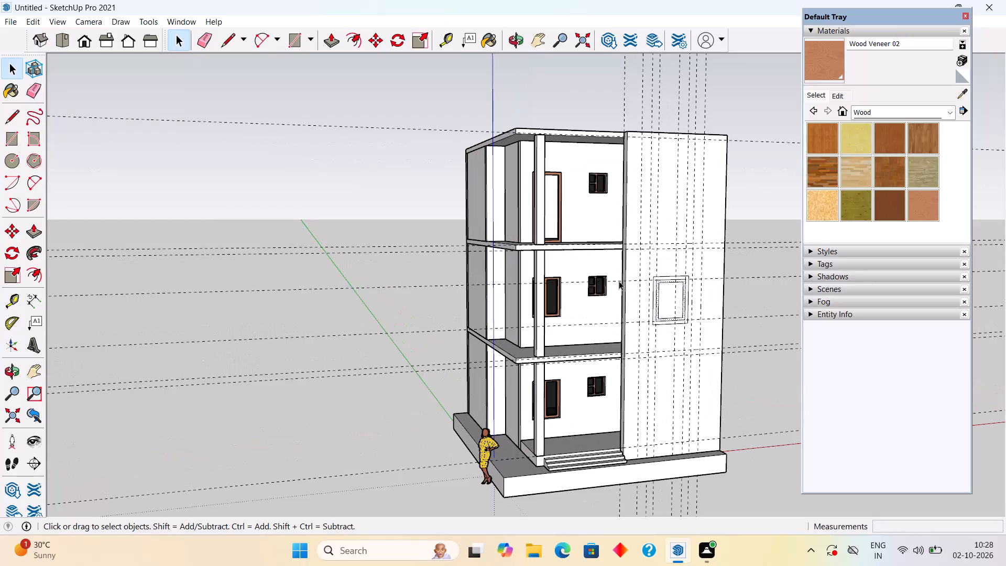
# Examine the wood frames and dark panes of the middle storey's two-pane window and small three-pane window beside it.
pyautogui.scroll(3, 560, 308)
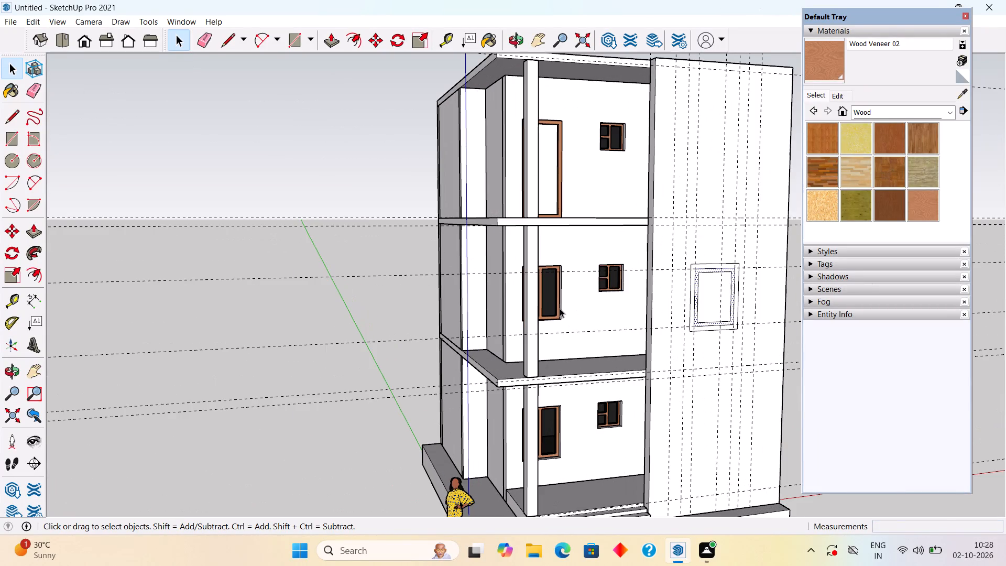
pyautogui.scroll(15, 560, 308)
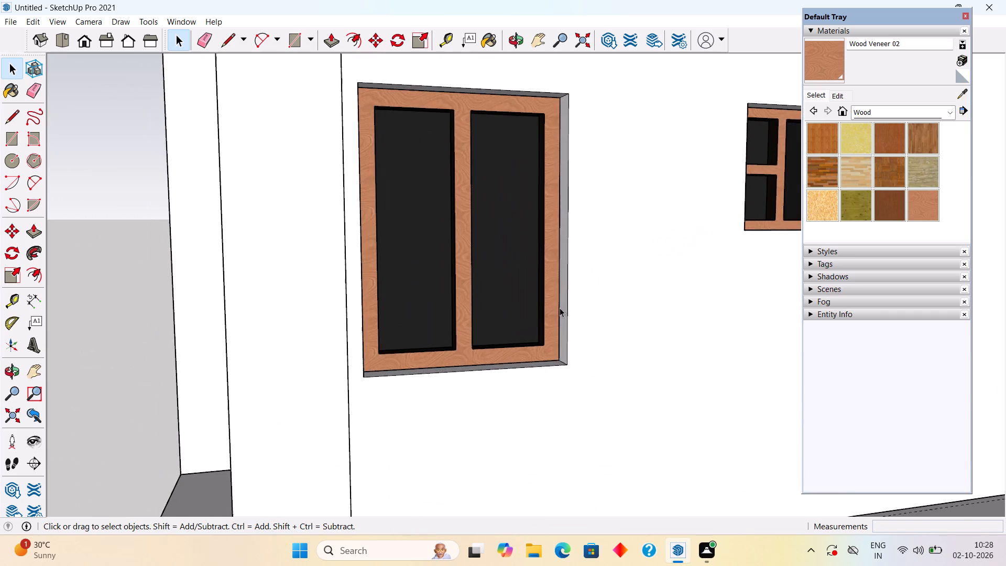
pyautogui.scroll(1, 563, 308)
pyautogui.click(500, 277)
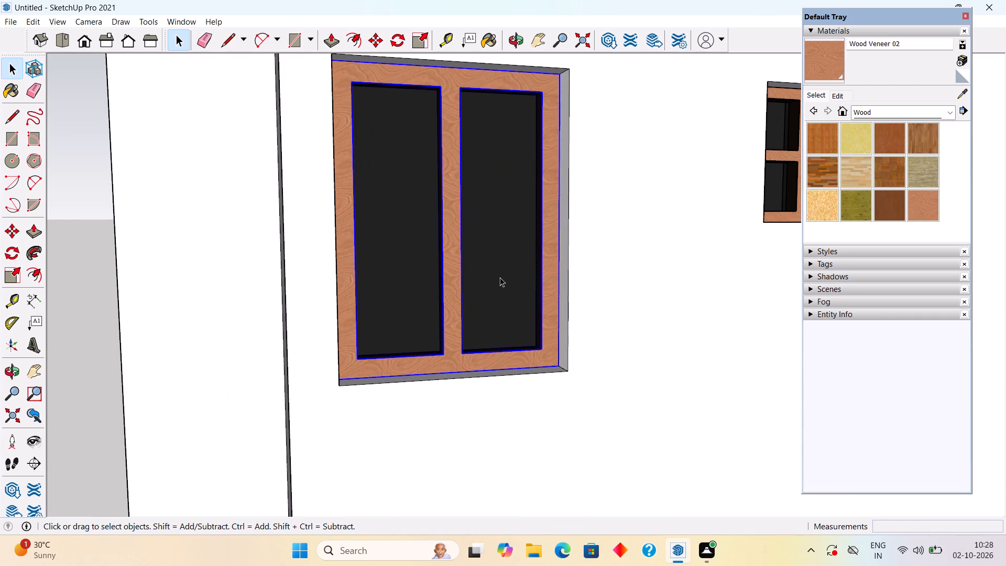
pyautogui.click(500, 277)
pyautogui.scroll(-3, 697, 205)
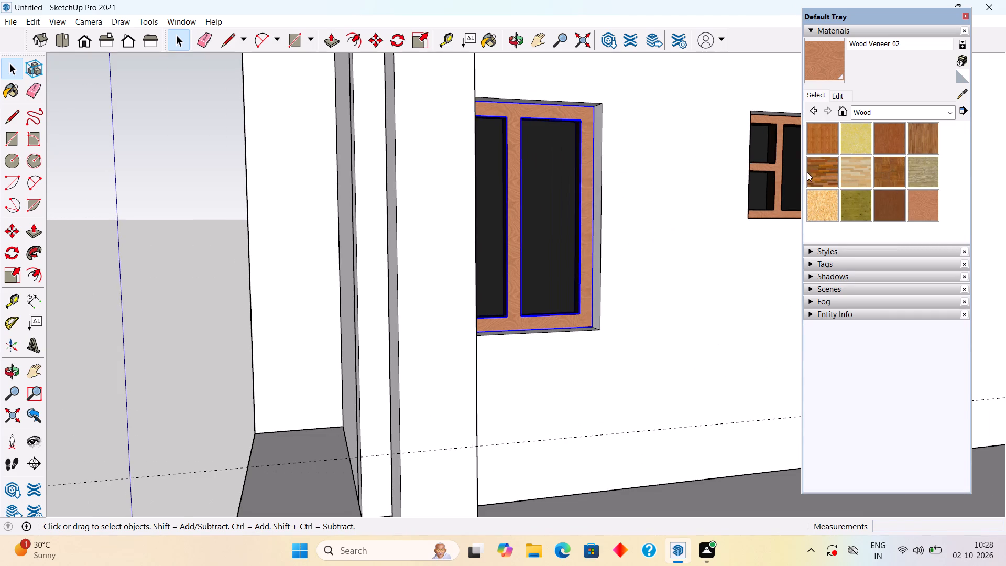
pyautogui.click(774, 168)
pyautogui.scroll(-3, 772, 168)
pyautogui.moveTo(772, 168); pyautogui.dragTo(655, 222, button='middle')
pyautogui.scroll(7, 695, 224)
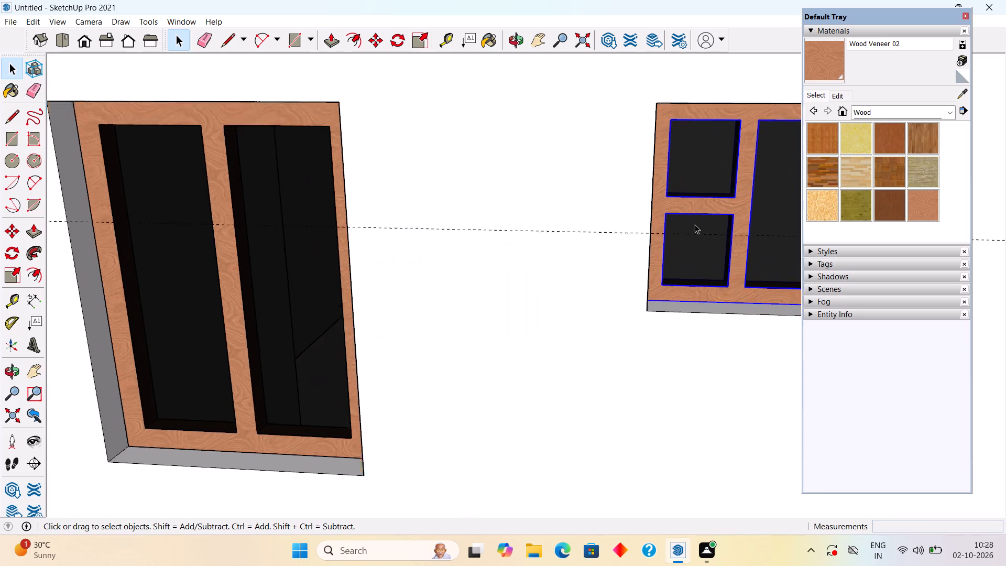
pyautogui.scroll(2, 695, 224)
pyautogui.scroll(-6, 695, 224)
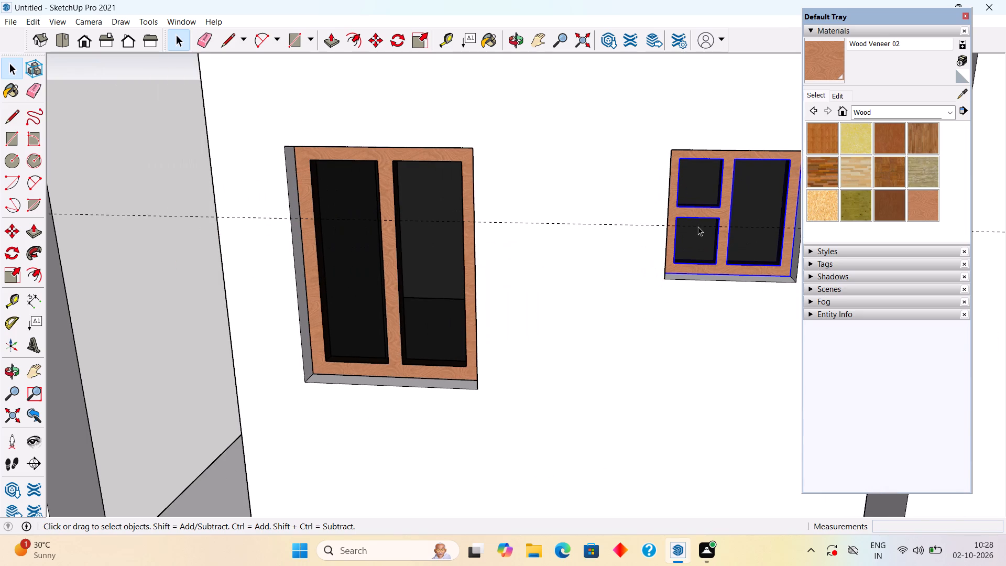
pyautogui.scroll(3, 698, 226)
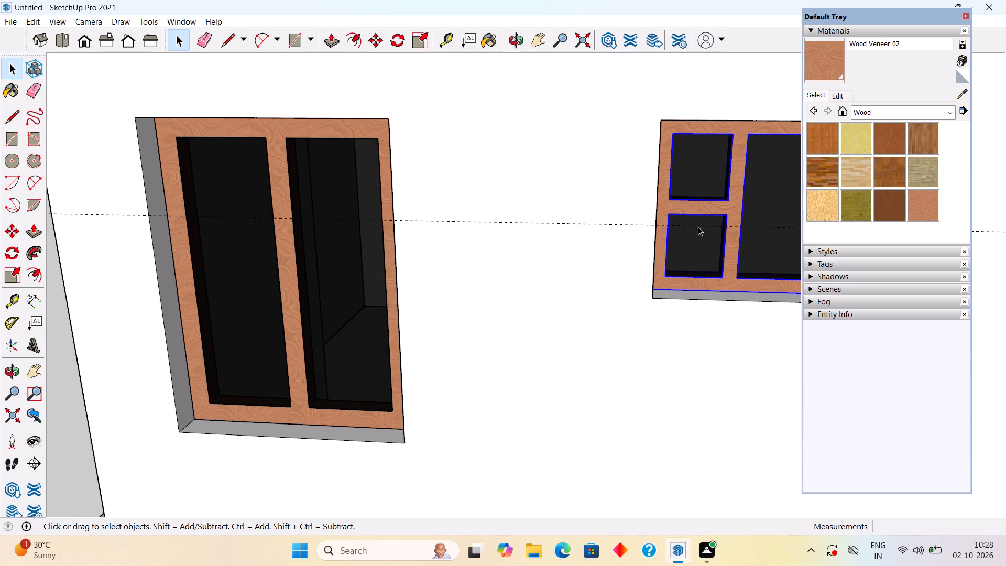
pyautogui.scroll(-11, 698, 226)
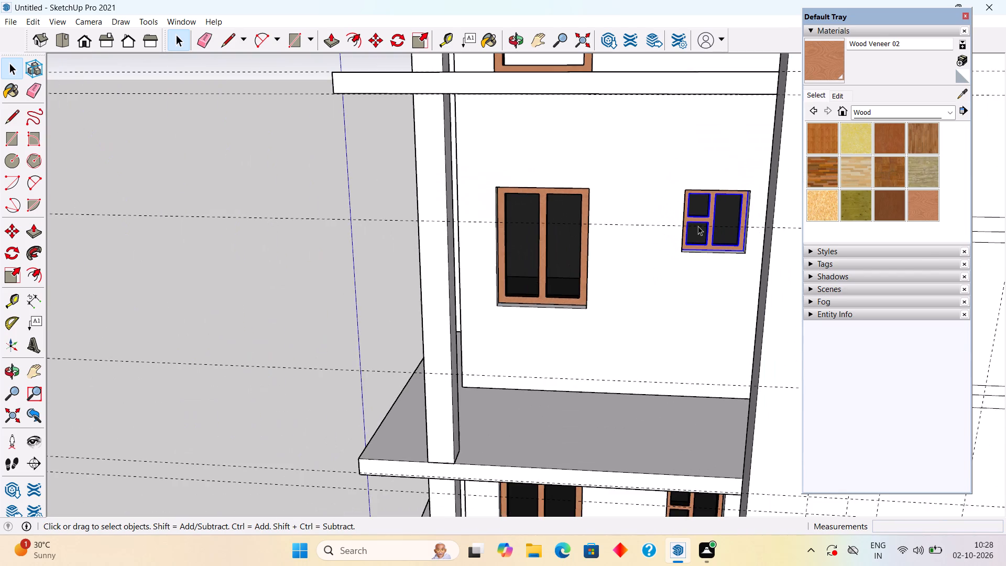
pyautogui.scroll(-3, 698, 225)
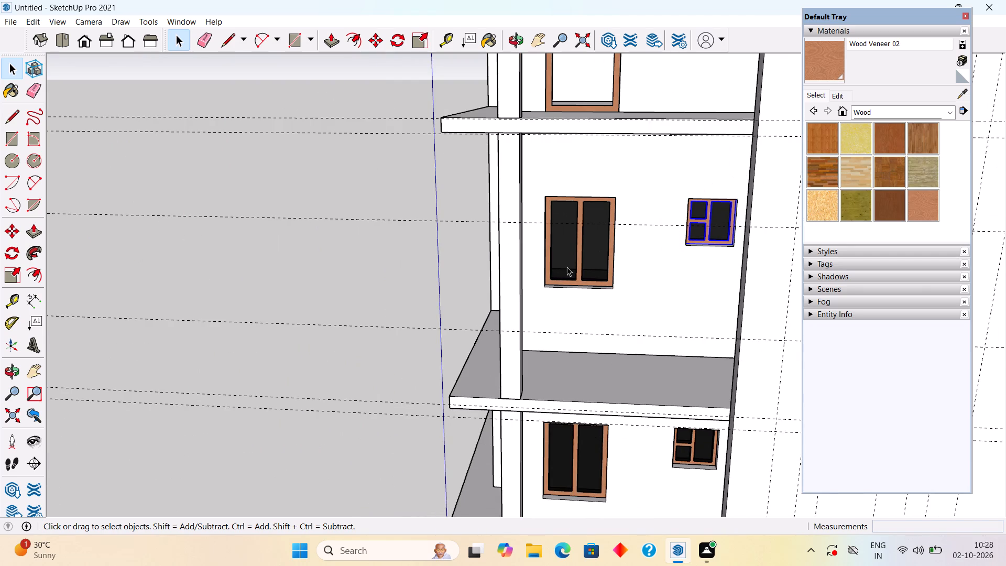
pyautogui.scroll(-11, 568, 265)
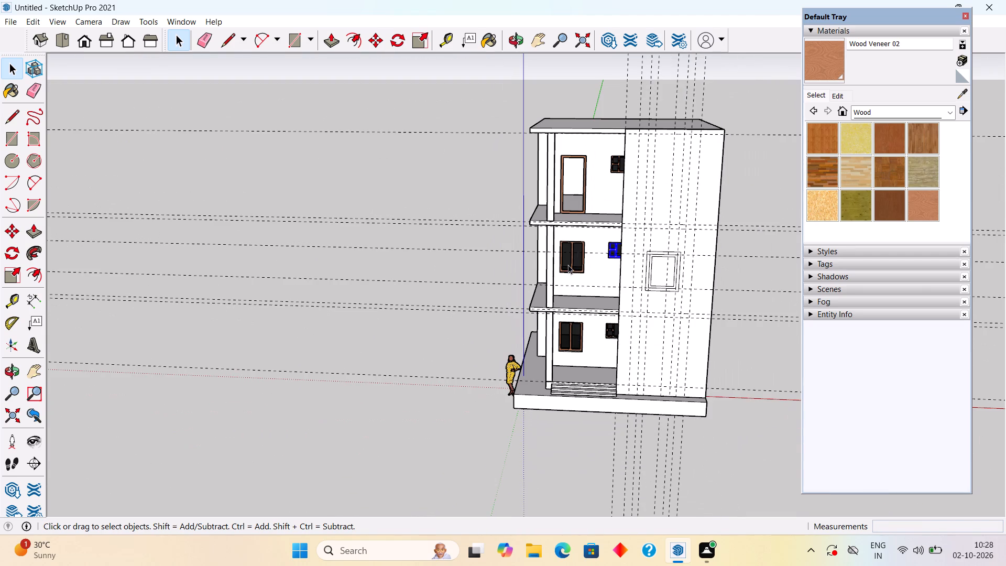
# Inspect the top-storey front wall, the open balcony side of all three storeys, and the flat roof.
pyautogui.click(602, 198)
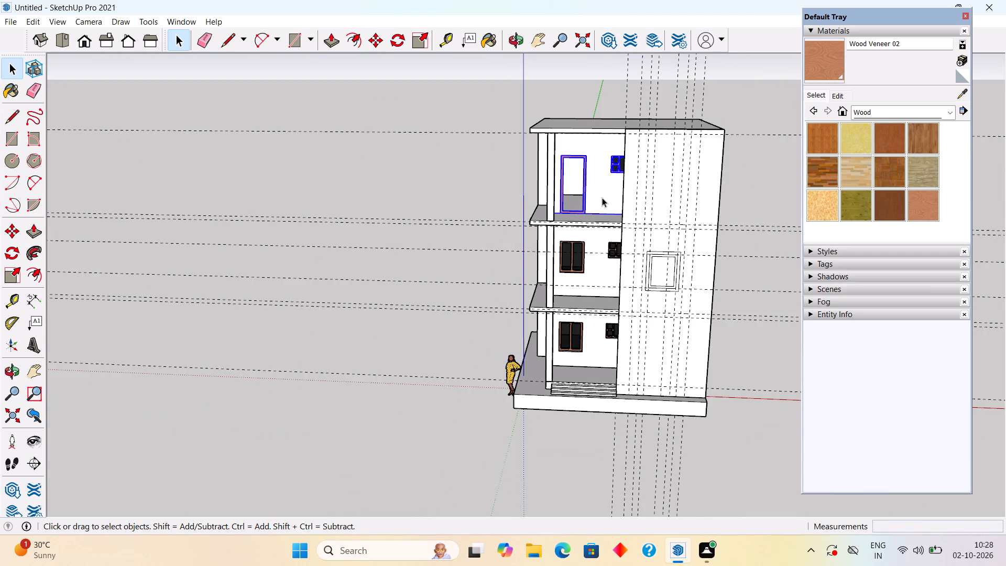
pyautogui.click(602, 198)
pyautogui.scroll(5, 562, 323)
pyautogui.scroll(-3, 540, 313)
pyautogui.moveTo(540, 313); pyautogui.dragTo(753, 337, button='middle')
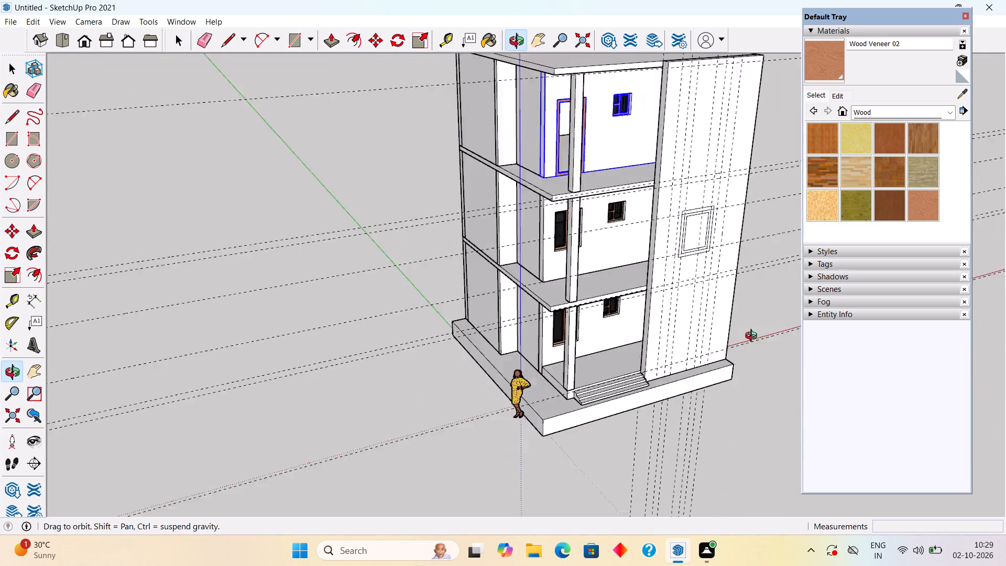
pyautogui.moveTo(753, 337); pyautogui.dragTo(811, 288, button='middle')
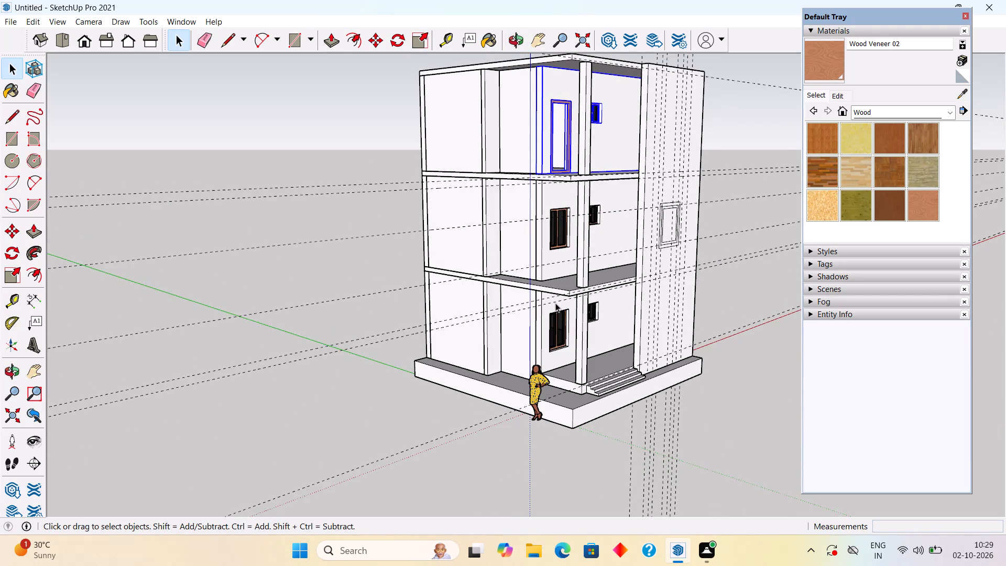
pyautogui.moveTo(553, 303); pyautogui.dragTo(649, 275, button='middle')
pyautogui.scroll(-1, 554, 304)
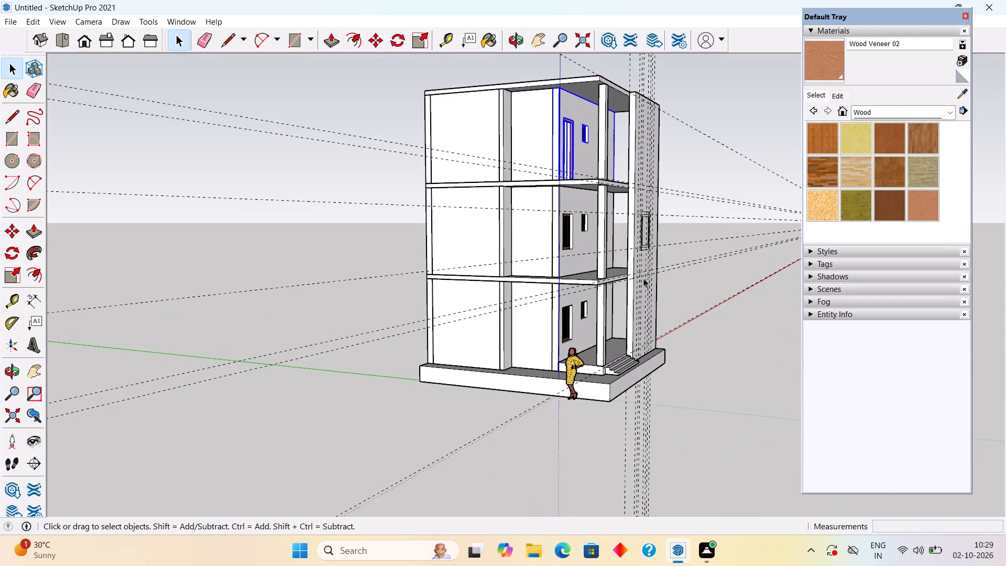
pyautogui.click(483, 310)
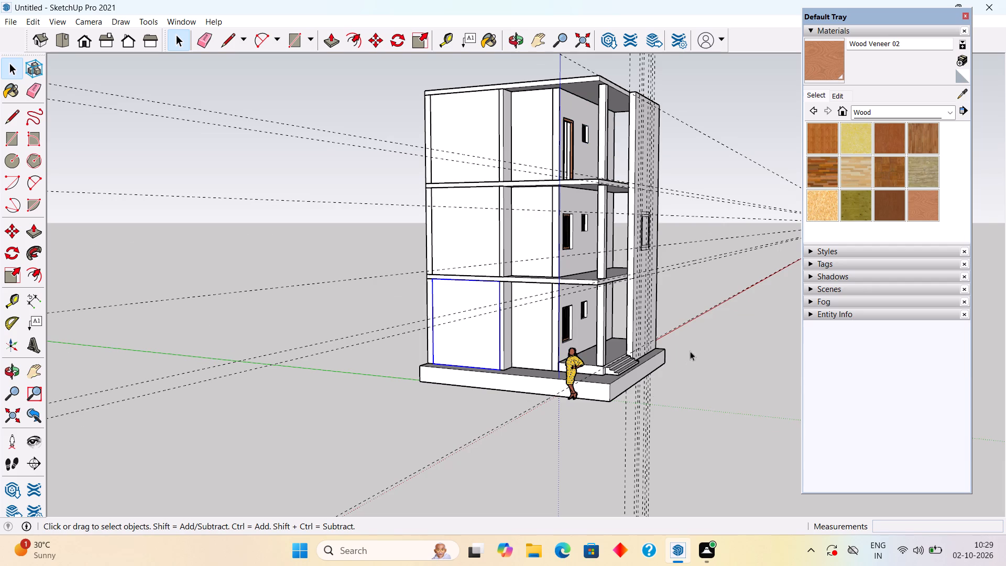
pyautogui.click(702, 345)
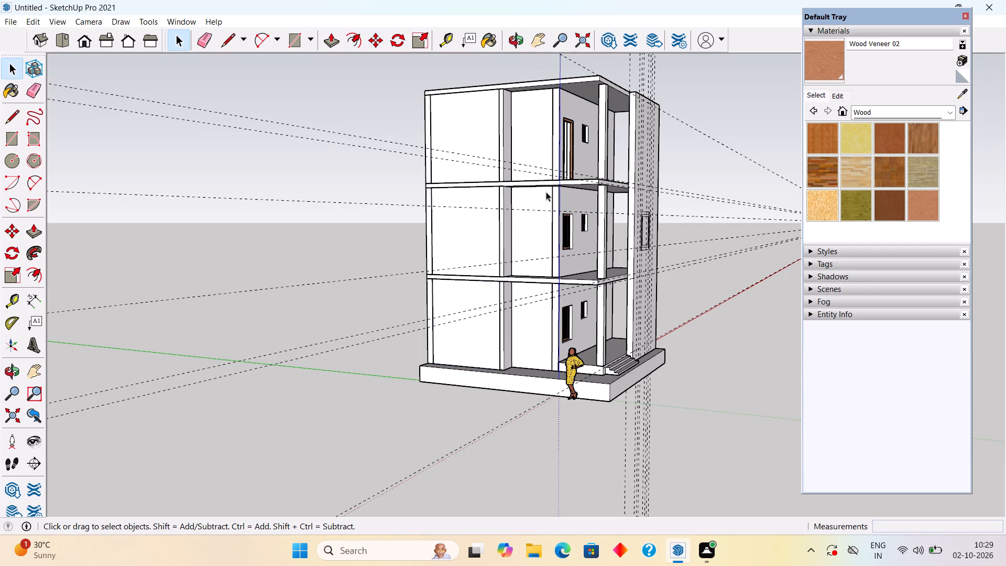
pyautogui.moveTo(591, 80); pyautogui.dragTo(594, 80, button='middle')
pyautogui.scroll(-1, 591, 80)
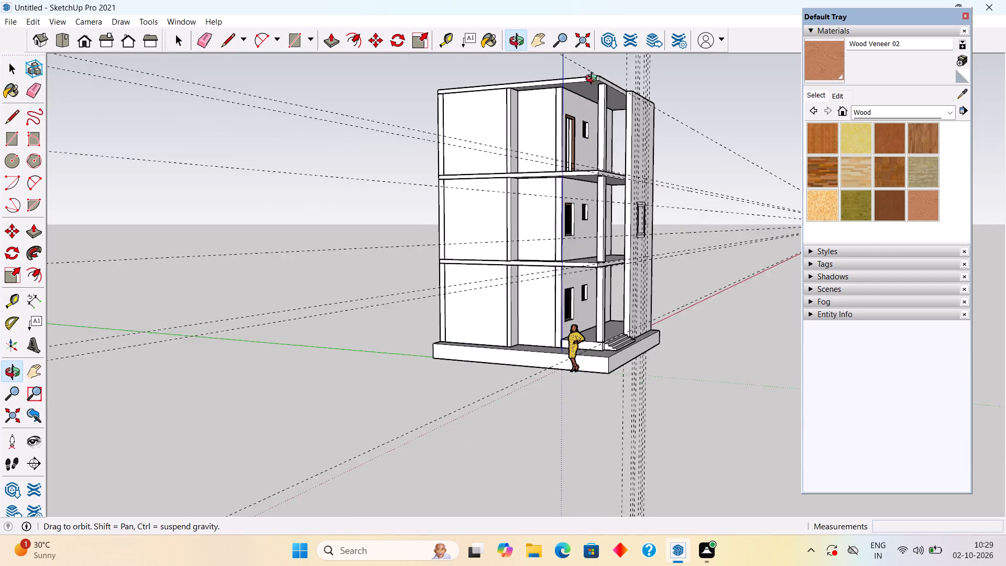
pyautogui.moveTo(594, 80); pyautogui.dragTo(615, 315, button='middle')
pyautogui.scroll(-1, 598, 245)
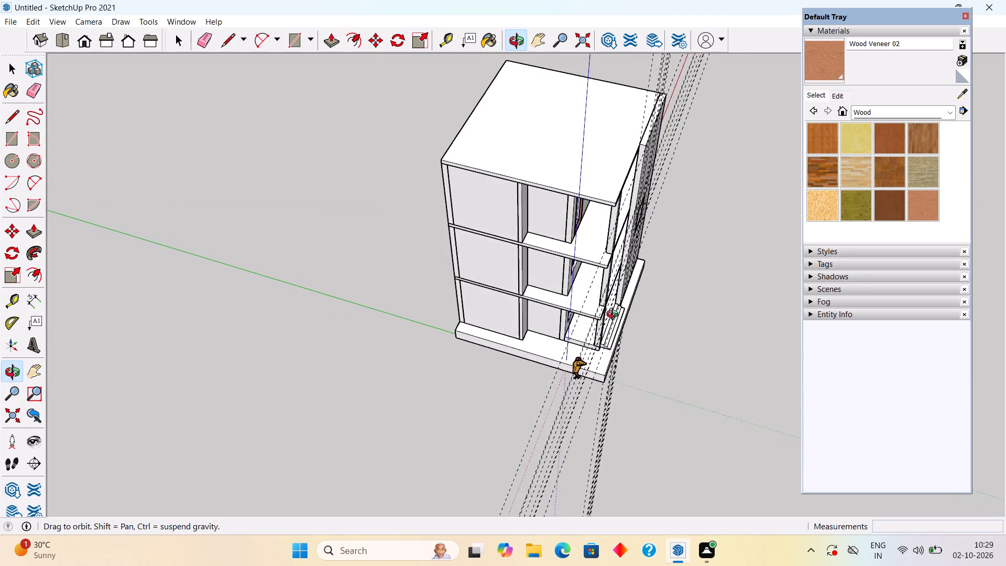
pyautogui.moveTo(615, 315); pyautogui.dragTo(625, 334, button='middle')
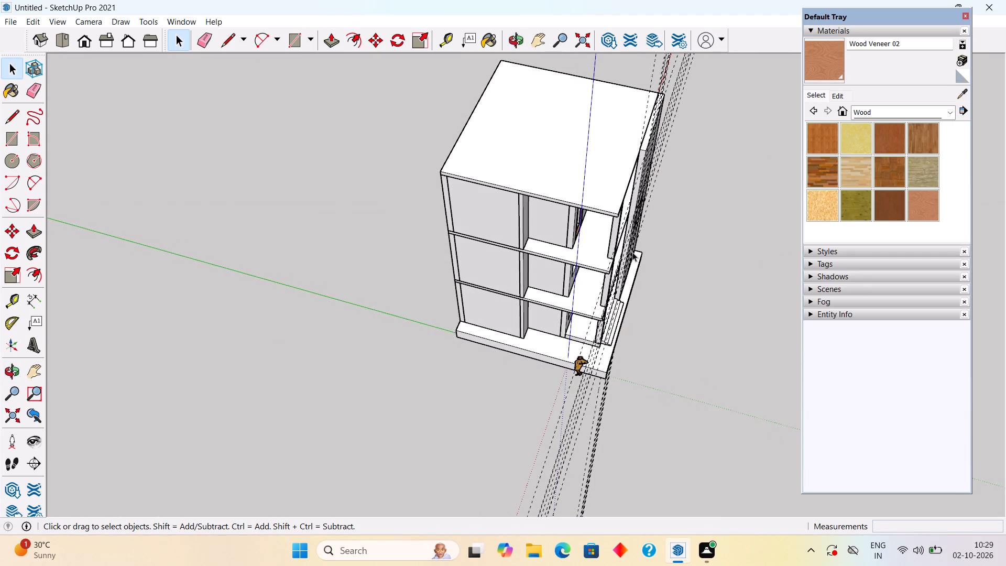
pyautogui.scroll(-1, 607, 156)
pyautogui.middleClick(607, 156)
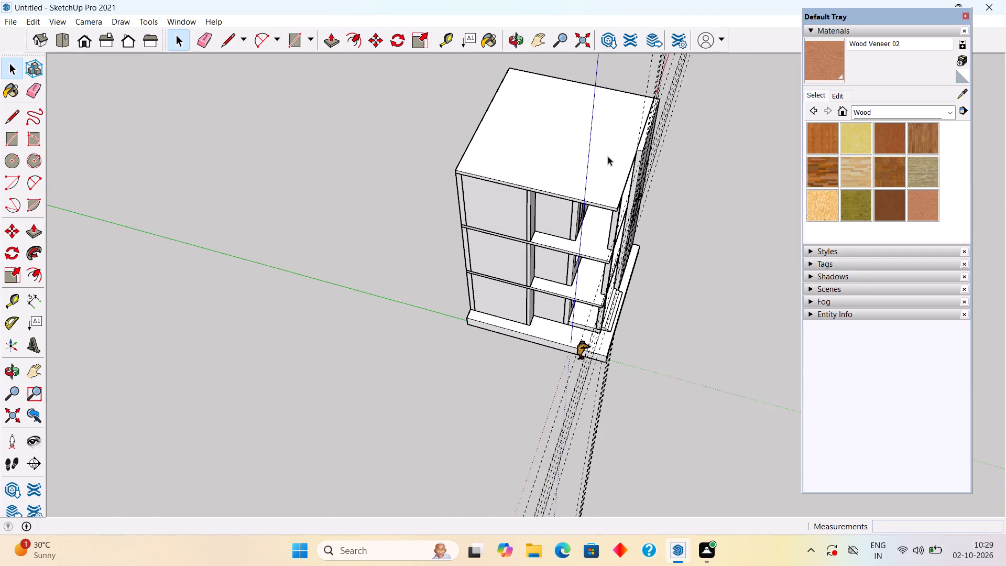
pyautogui.scroll(10, 597, 290)
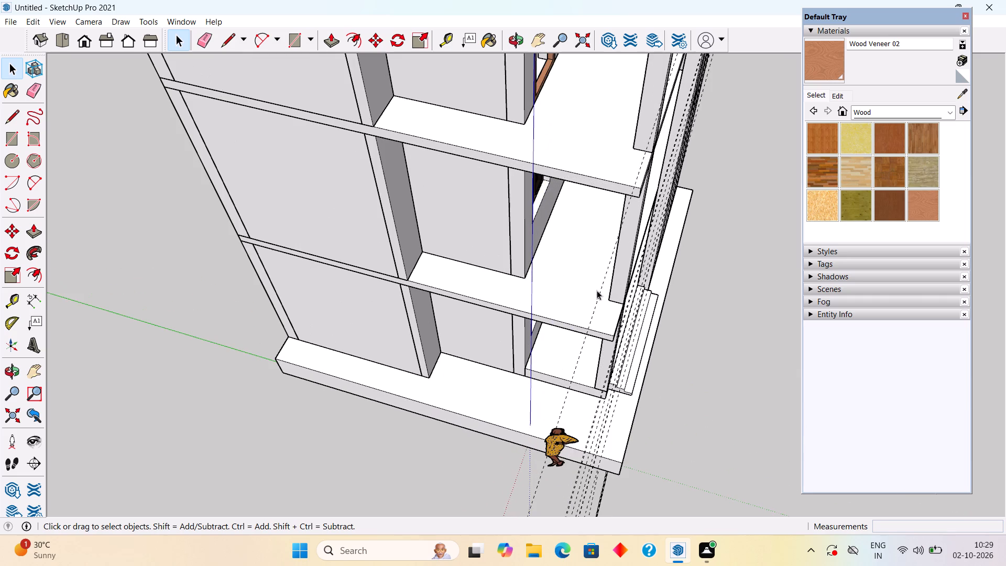
# Examine the house's roof, blank rear wall and column side from all around, returning to the front block's window outline.
pyautogui.scroll(-1, 605, 284)
pyautogui.moveTo(605, 284); pyautogui.dragTo(773, 321, button='middle')
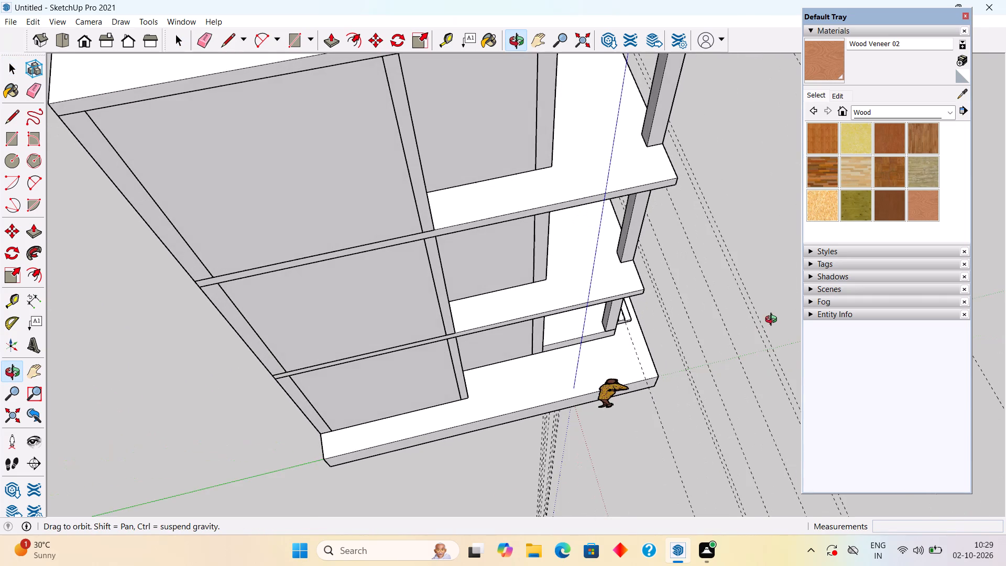
pyautogui.moveTo(773, 321); pyautogui.dragTo(775, 320, button='middle')
pyautogui.scroll(-1, 317, 227)
pyautogui.moveTo(317, 227); pyautogui.dragTo(652, 296, button='middle')
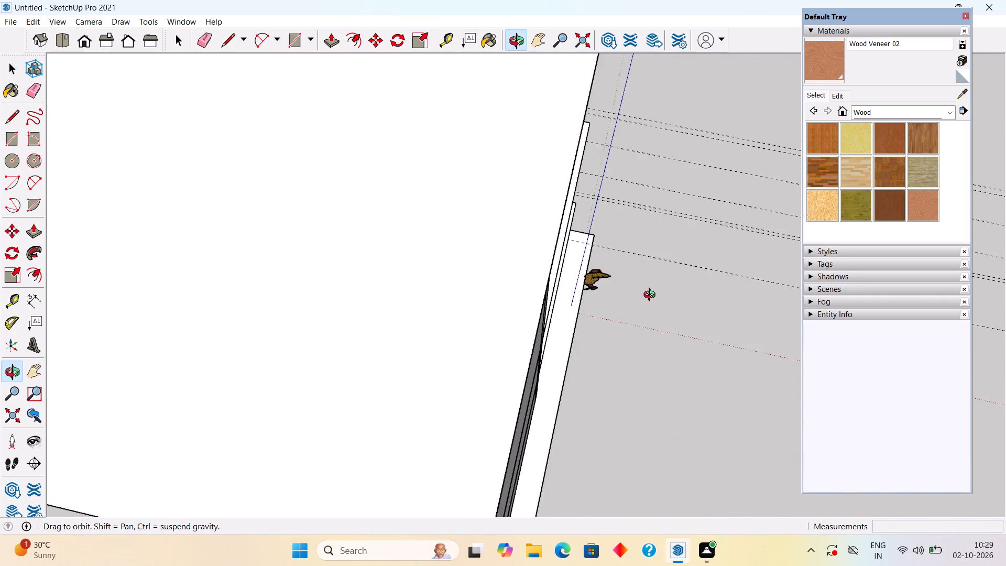
pyautogui.moveTo(652, 296); pyautogui.dragTo(475, 208, button='middle')
pyautogui.scroll(-1, 652, 296)
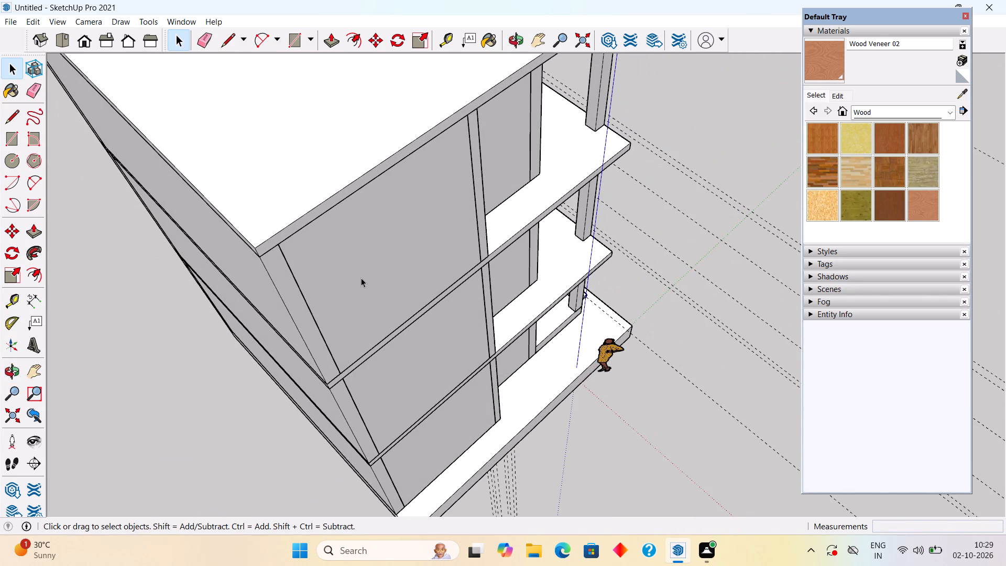
pyautogui.moveTo(361, 278); pyautogui.dragTo(622, 185, button='middle')
pyautogui.scroll(-1, 361, 278)
pyautogui.scroll(-2, 221, 295)
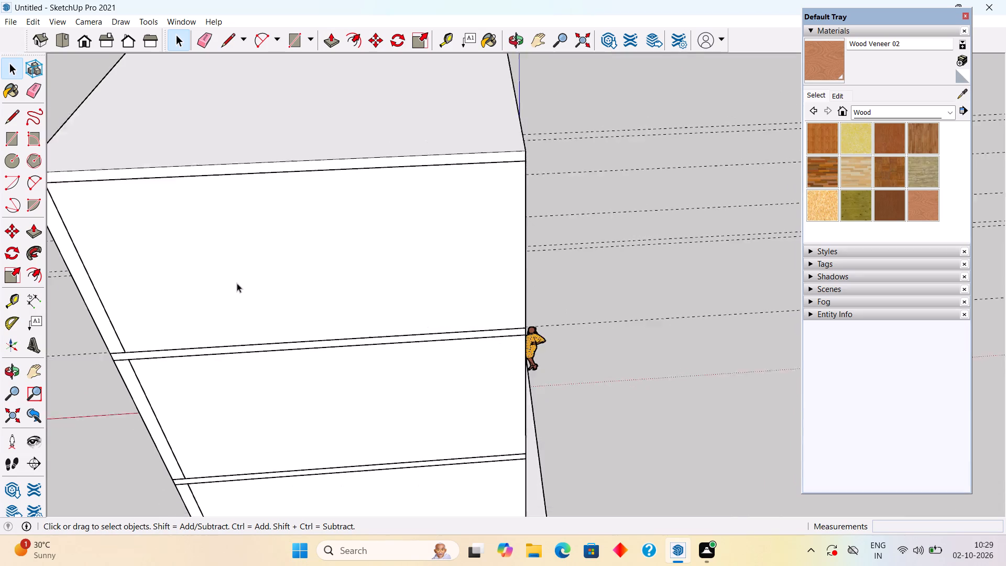
pyautogui.scroll(-4, 237, 283)
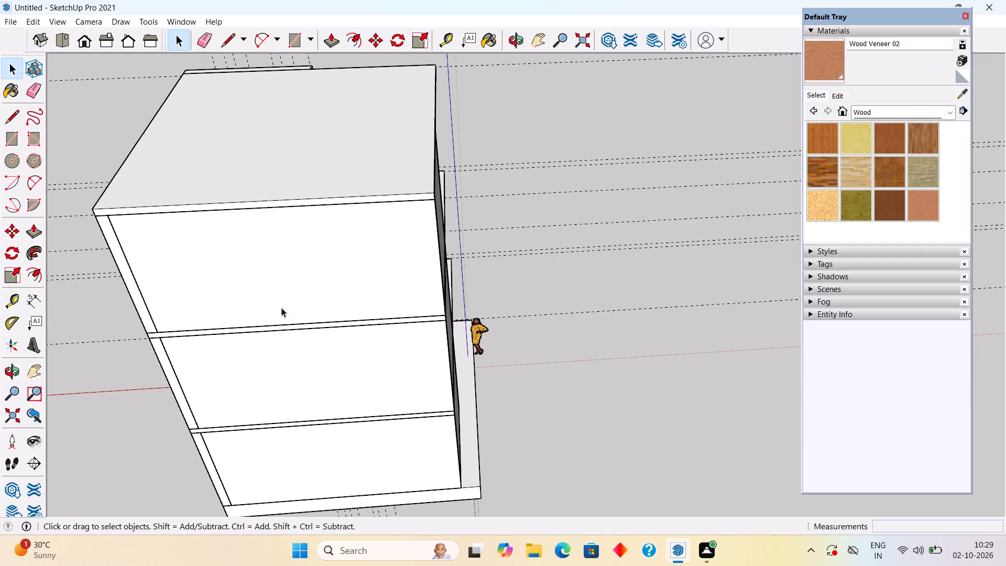
pyautogui.scroll(-11, 335, 271)
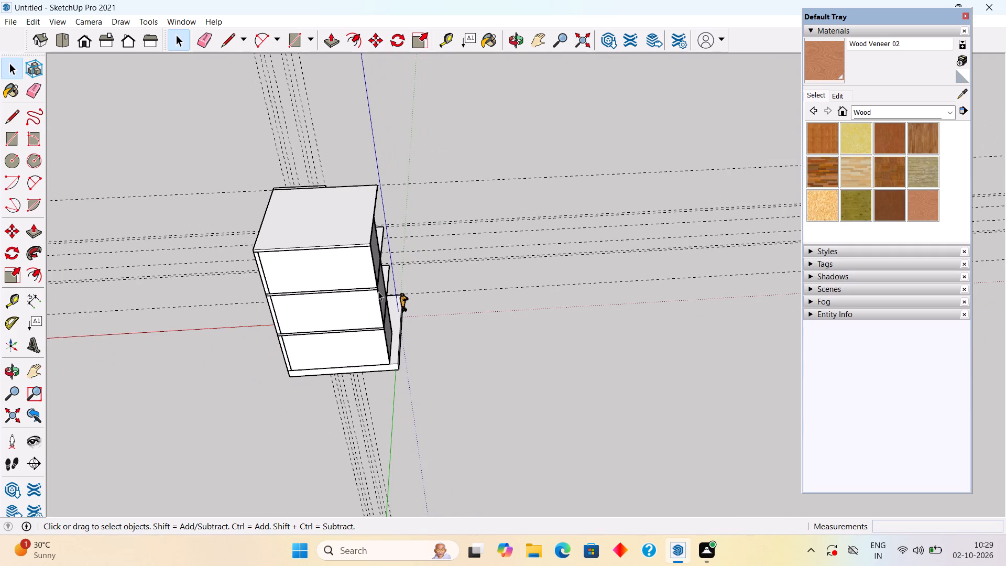
pyautogui.scroll(4, 378, 291)
pyautogui.moveTo(412, 298); pyautogui.dragTo(276, 265, button='middle')
pyautogui.scroll(-1, 412, 298)
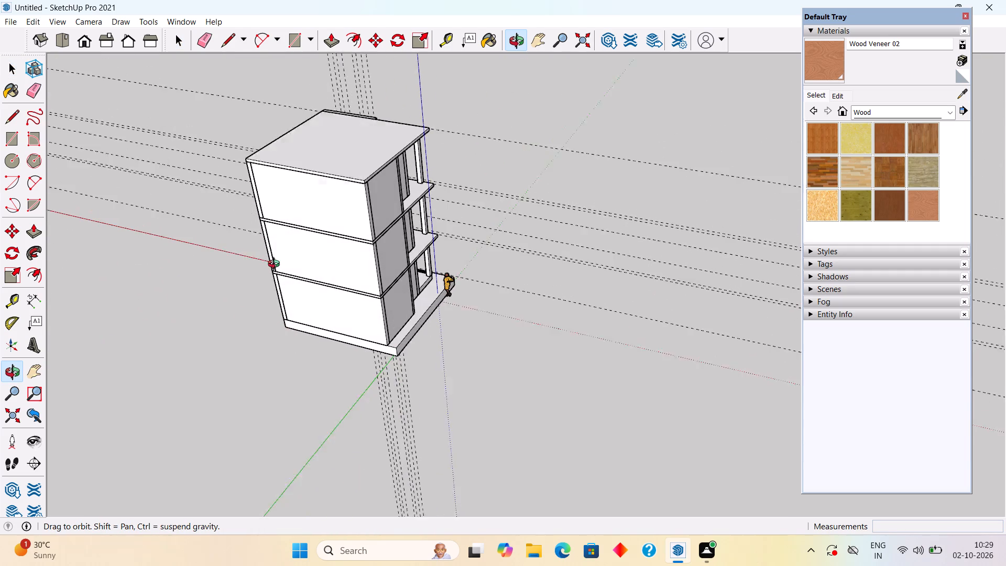
pyautogui.moveTo(276, 265); pyautogui.dragTo(276, 256, button='middle')
pyautogui.scroll(-2, 487, 270)
pyautogui.scroll(5, 485, 270)
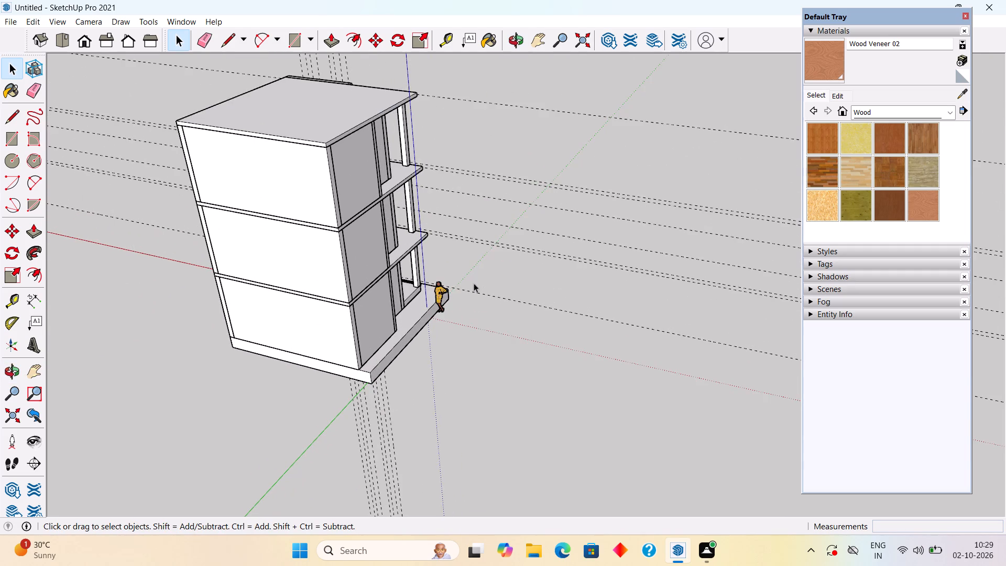
pyautogui.scroll(-1, 449, 298)
pyautogui.moveTo(449, 298); pyautogui.dragTo(210, 286, button='middle')
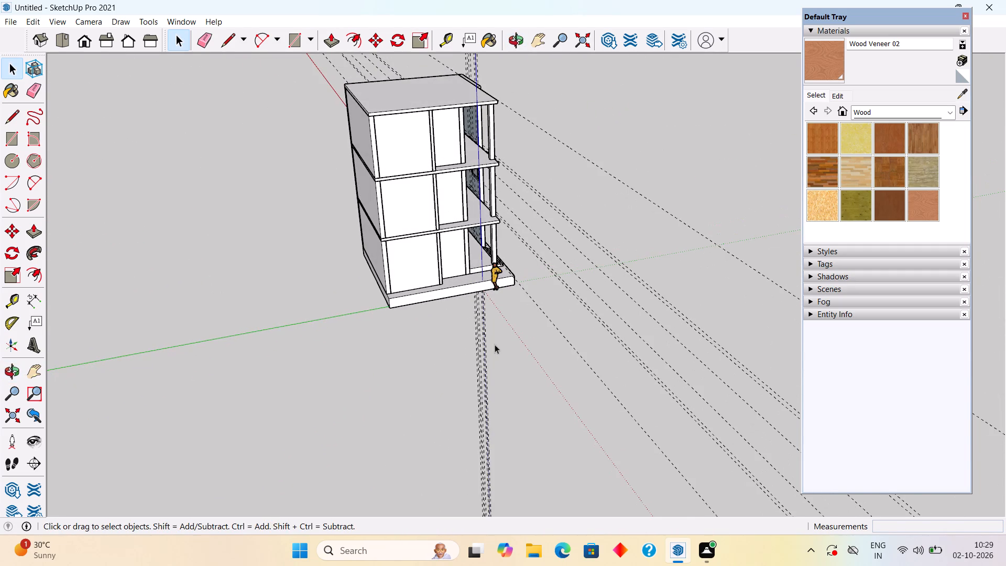
pyautogui.scroll(-2, 557, 278)
pyautogui.moveTo(557, 278); pyautogui.dragTo(379, 263, button='middle')
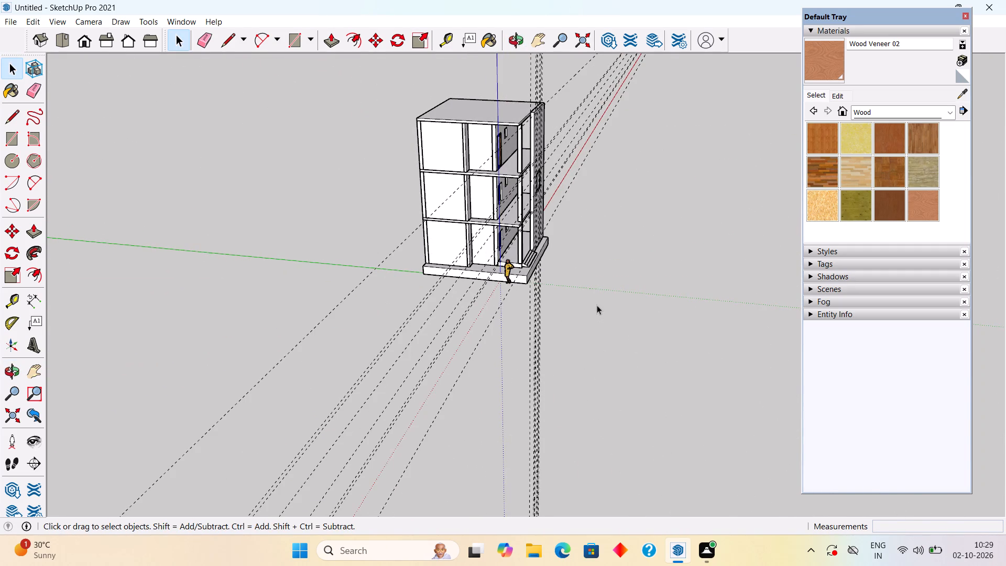
pyautogui.scroll(-2, 598, 301)
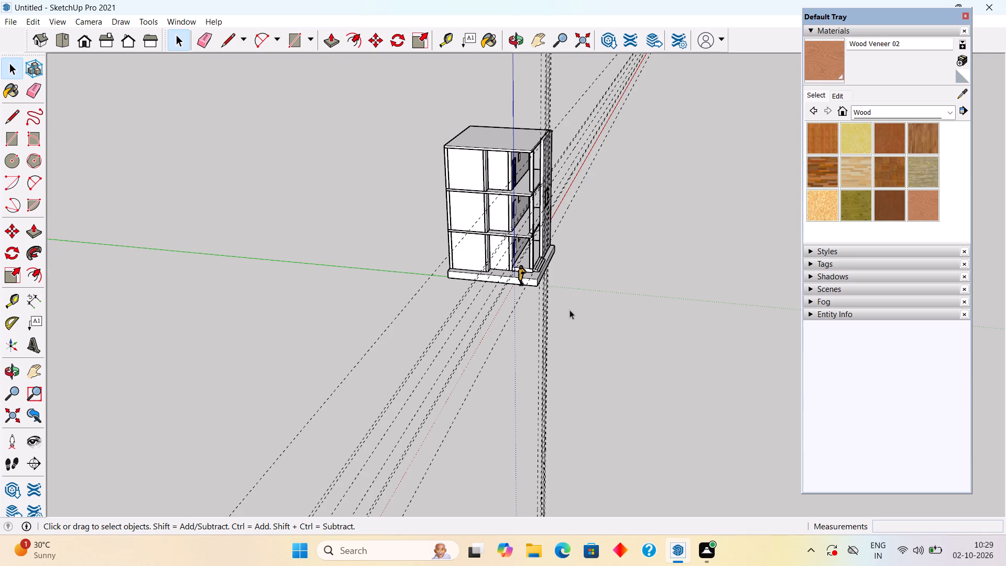
pyautogui.scroll(4, 570, 310)
pyautogui.moveTo(592, 307); pyautogui.dragTo(441, 292, button='middle')
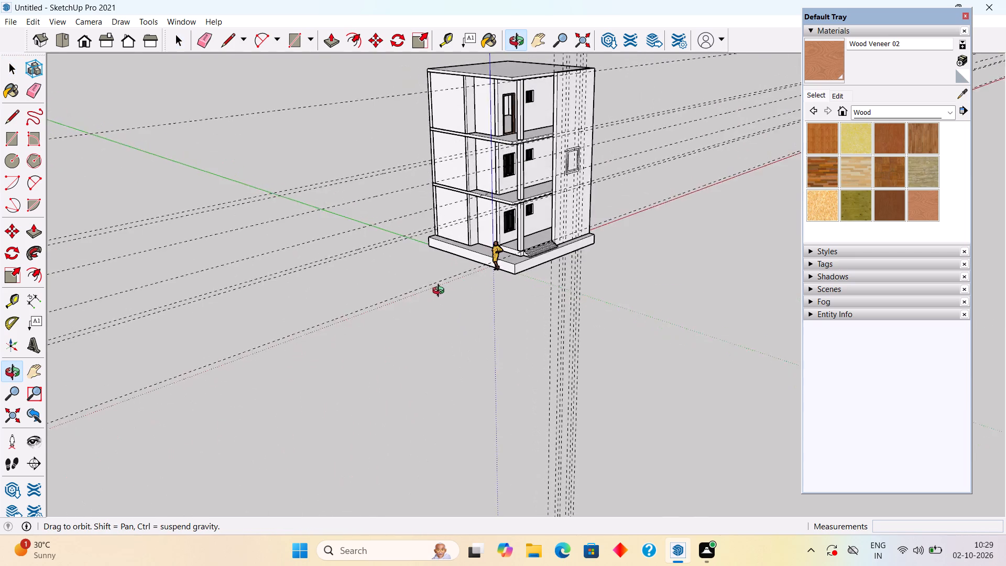
pyautogui.moveTo(441, 292); pyautogui.dragTo(439, 287, button='middle')
pyautogui.scroll(-1, 456, 291)
pyautogui.moveTo(615, 289); pyautogui.dragTo(456, 249, button='middle')
pyautogui.moveTo(642, 282); pyautogui.dragTo(633, 291, button='middle')
pyautogui.scroll(2, 643, 282)
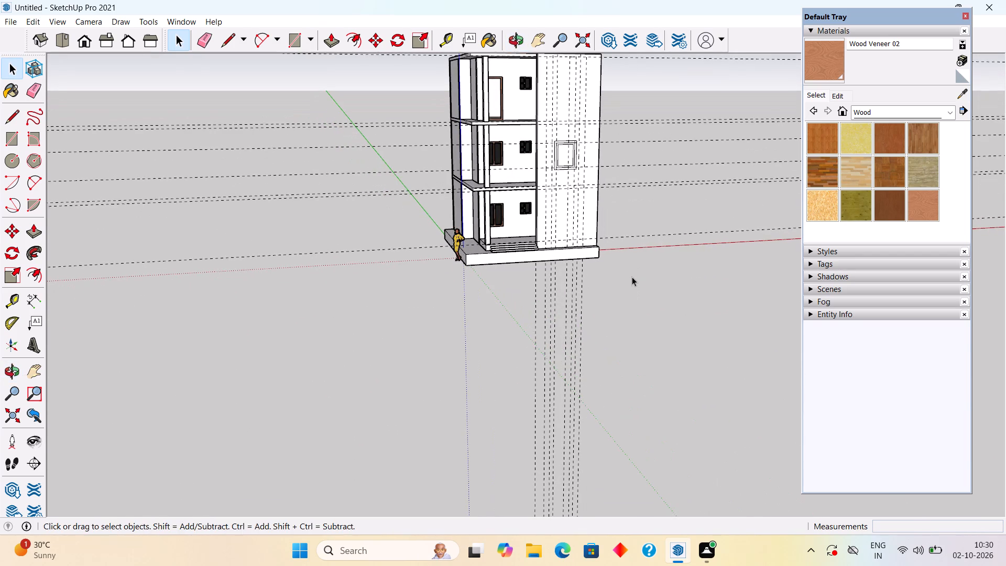
# Examine the house from the front and above, checking the roof, the open storeys and the front block's window outline.
pyautogui.moveTo(632, 277); pyautogui.dragTo(633, 353, button='middle')
pyautogui.scroll(-1, 632, 277)
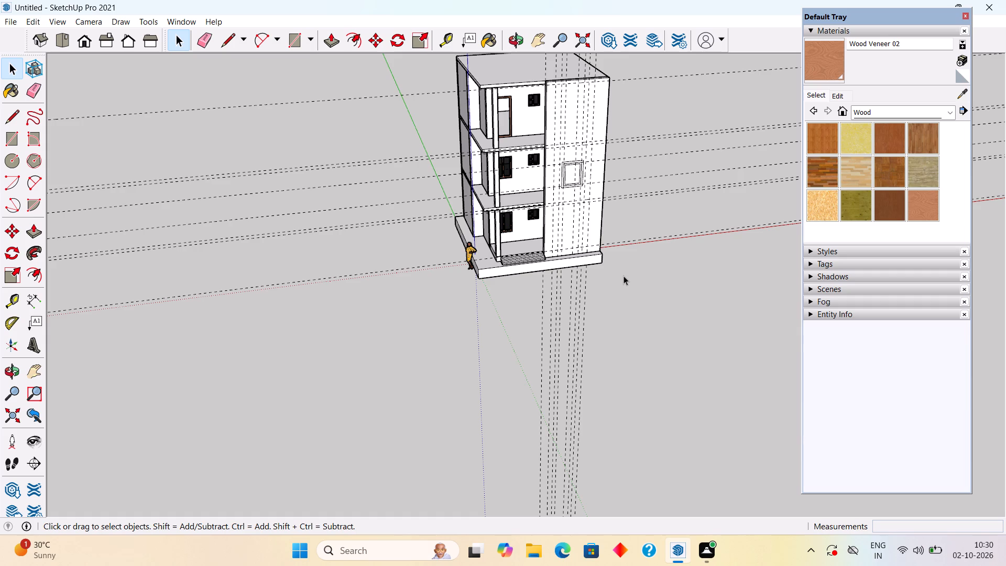
pyautogui.scroll(-1, 614, 184)
pyautogui.moveTo(614, 184); pyautogui.dragTo(630, 210, button='middle')
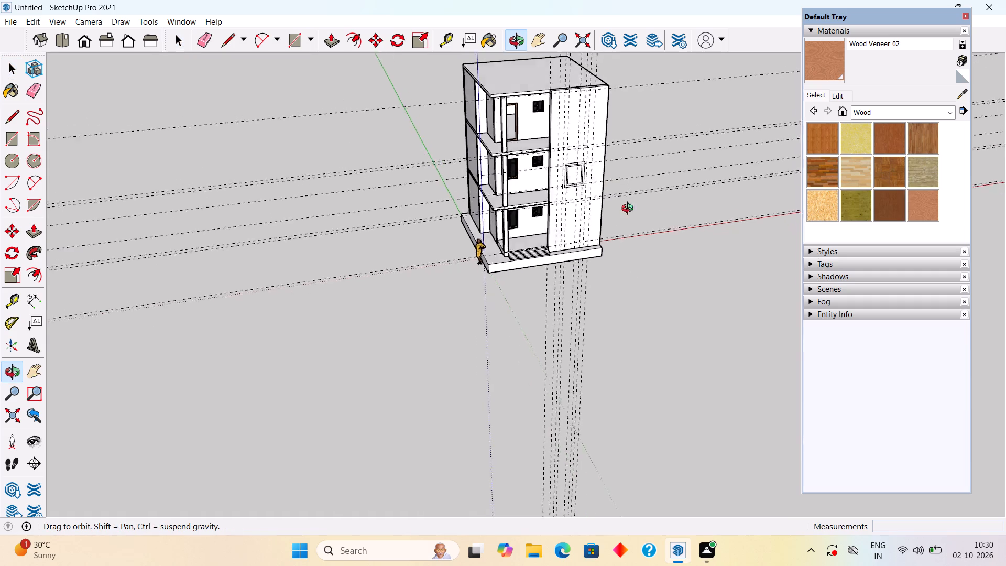
pyautogui.moveTo(630, 210); pyautogui.dragTo(631, 226, button='middle')
pyautogui.scroll(1, 631, 224)
pyautogui.scroll(1, 684, 191)
pyautogui.moveTo(684, 187); pyautogui.dragTo(683, 265)
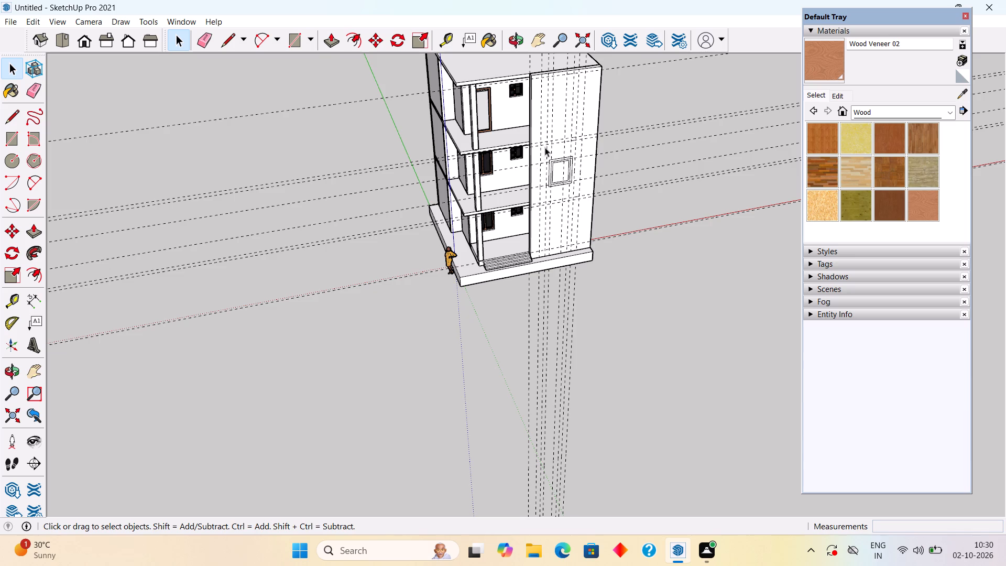
pyautogui.moveTo(550, 144); pyautogui.dragTo(570, 147, button='middle')
pyautogui.scroll(-1, 550, 144)
pyautogui.scroll(1, 570, 147)
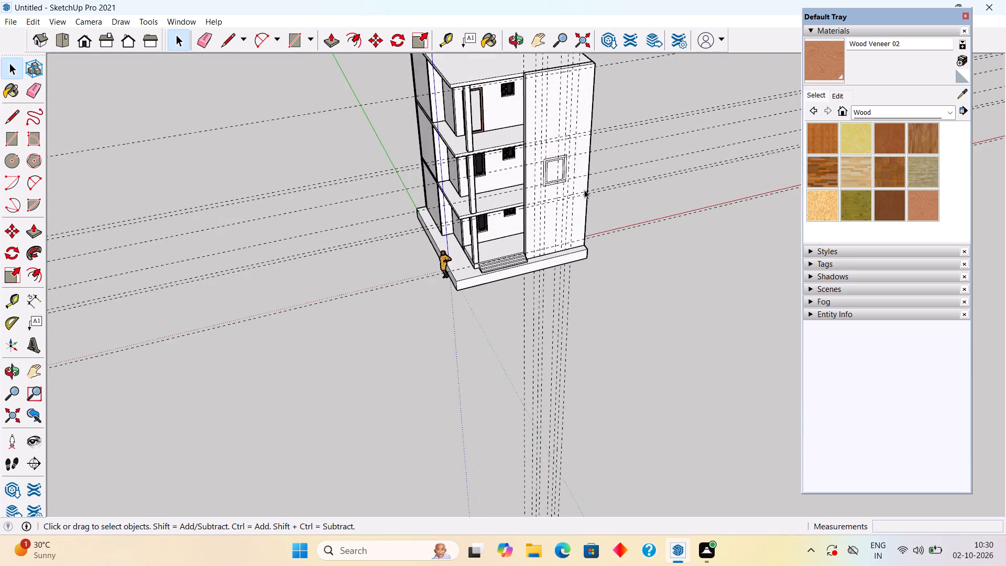
pyautogui.scroll(2, 584, 190)
pyautogui.moveTo(671, 184); pyautogui.dragTo(673, 201)
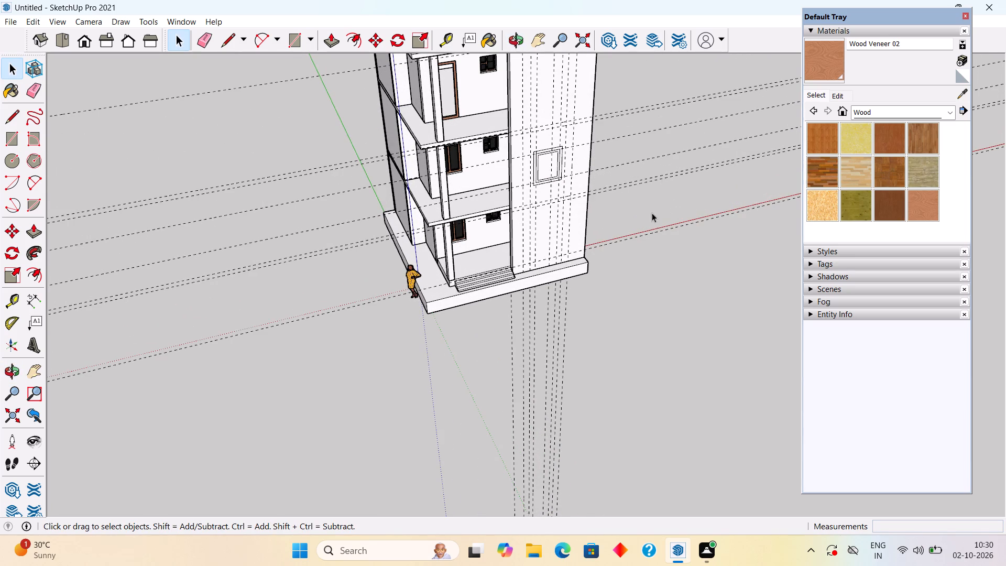
pyautogui.scroll(2, 533, 185)
pyautogui.scroll(-3, 533, 185)
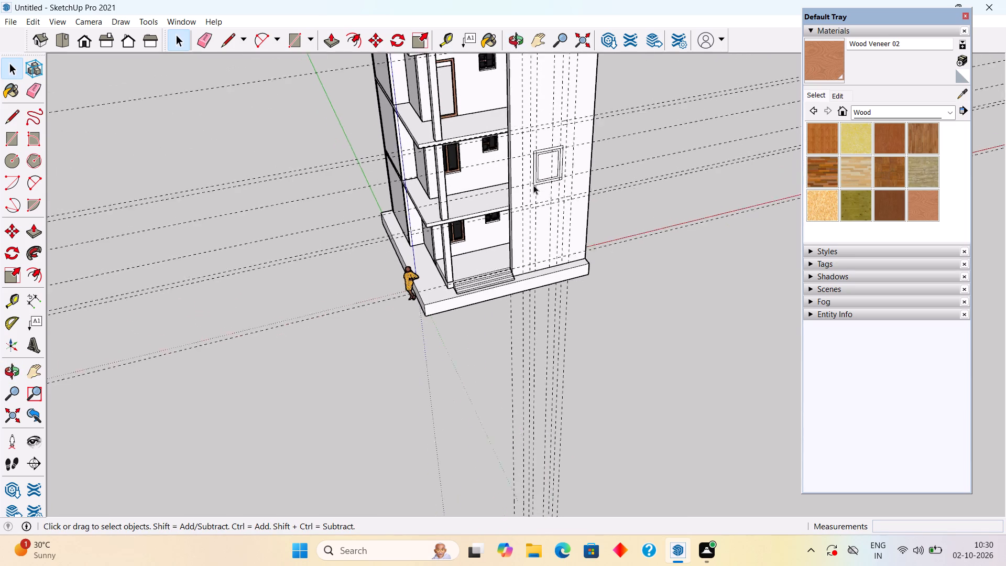
pyautogui.scroll(-6, 533, 185)
pyautogui.moveTo(511, 97); pyautogui.dragTo(520, 103, button='middle')
pyautogui.scroll(3, 511, 97)
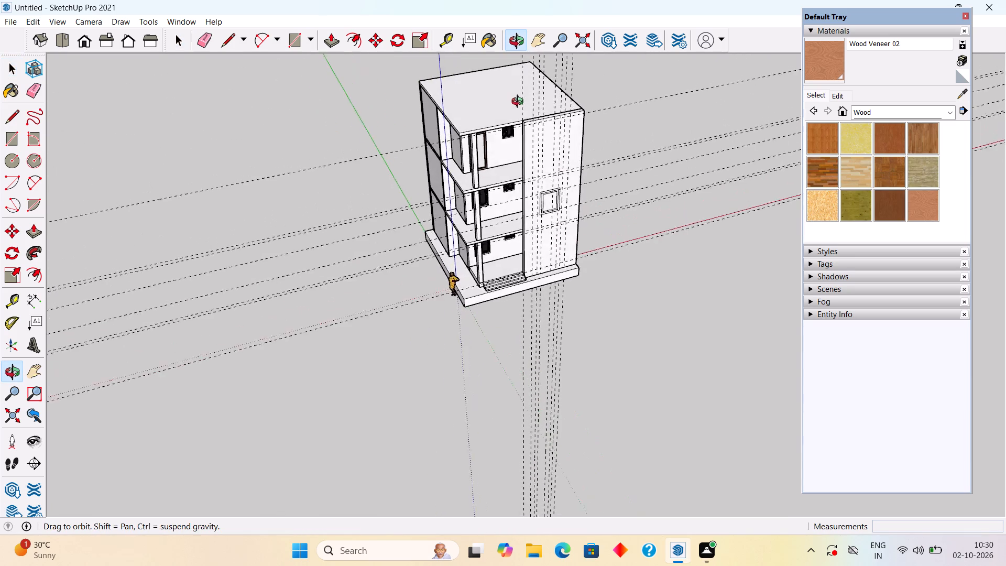
pyautogui.scroll(1, 520, 103)
pyautogui.moveTo(520, 103); pyautogui.dragTo(522, 104, button='middle')
pyautogui.scroll(2, 522, 104)
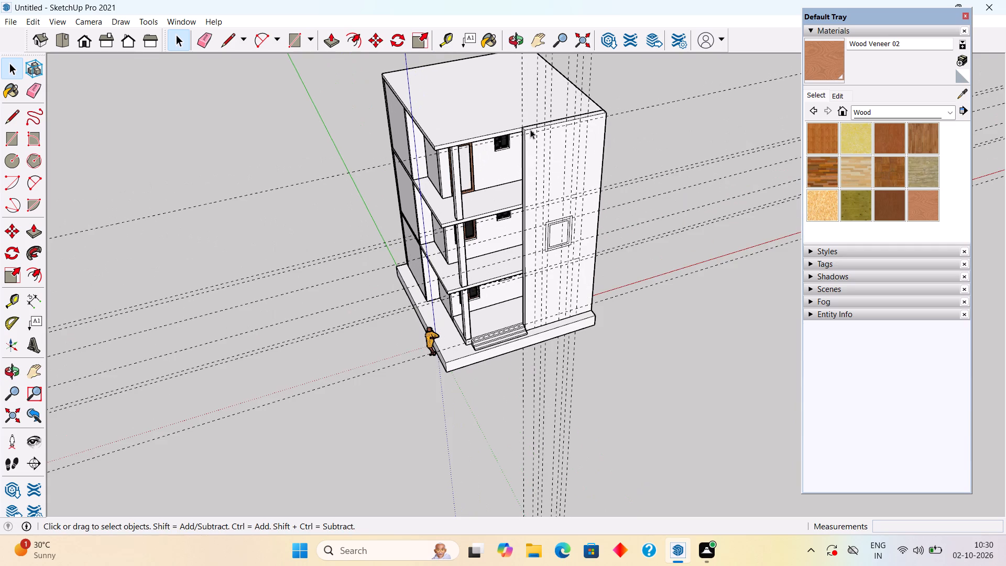
pyautogui.moveTo(531, 130); pyautogui.dragTo(549, 164, button='middle')
pyautogui.scroll(-1, 544, 148)
pyautogui.scroll(1, 549, 164)
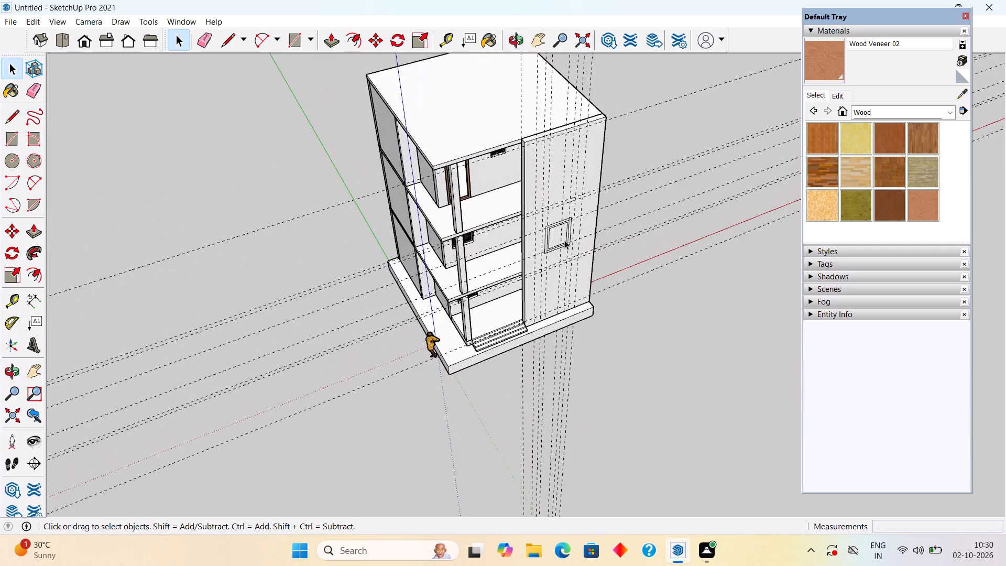
pyautogui.moveTo(563, 234); pyautogui.dragTo(408, 226, button='middle')
pyautogui.scroll(-1, 563, 234)
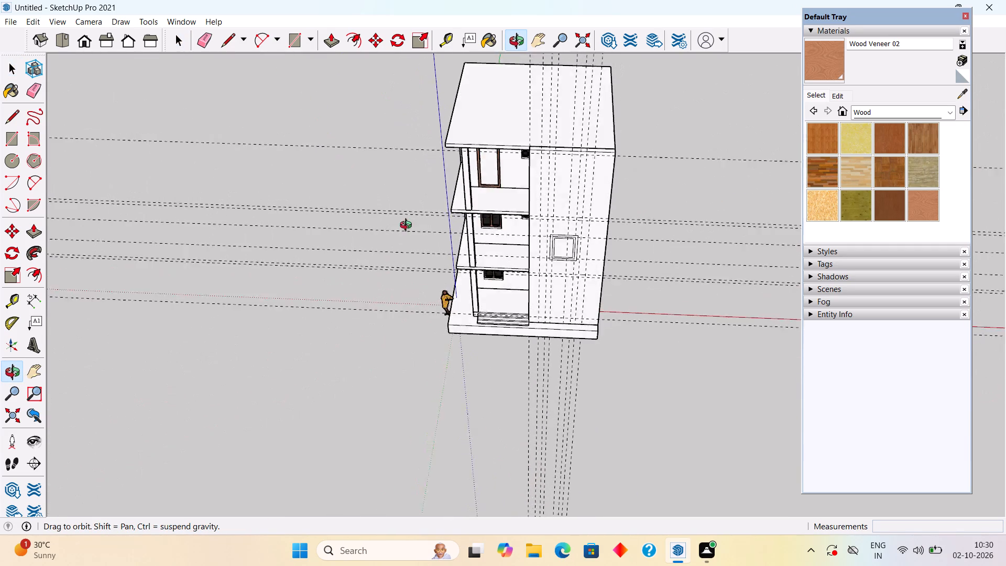
pyautogui.moveTo(408, 226); pyautogui.dragTo(466, 141, button='middle')
# Inspect the nested window outline on the front block up close, comparing it with the middle storey's wood-framed windows.
pyautogui.scroll(1, 466, 141)
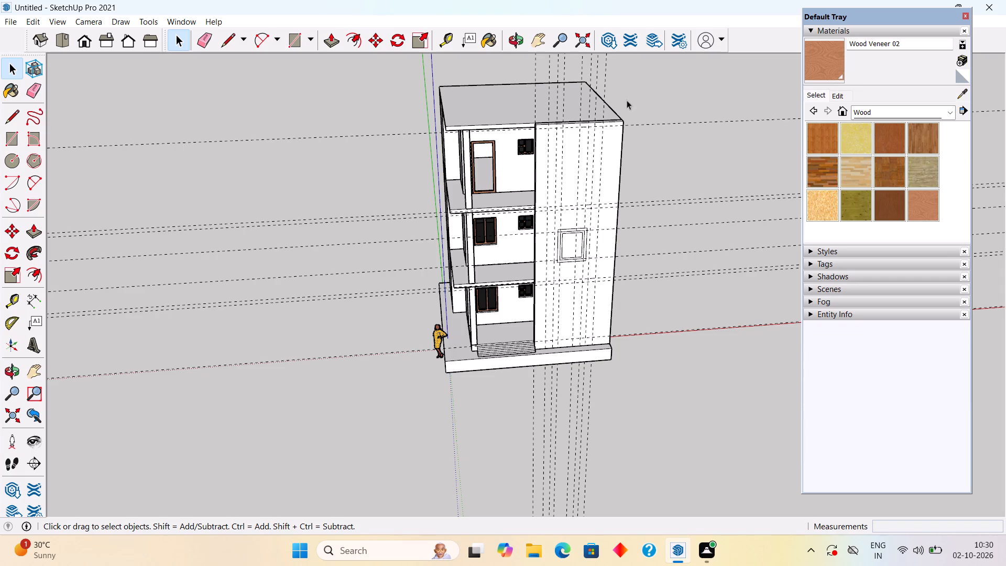
pyautogui.scroll(2, 589, 181)
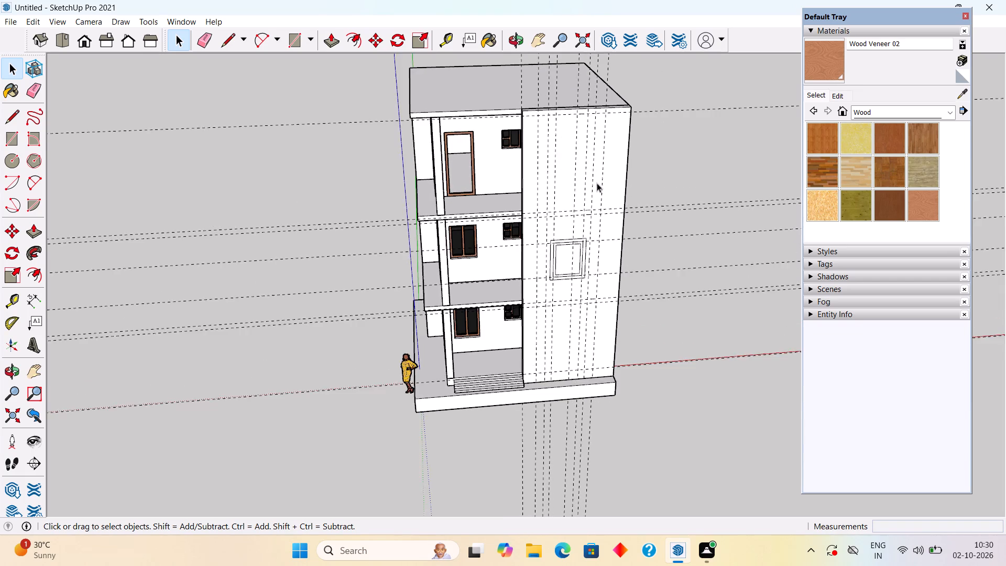
pyautogui.scroll(1, 600, 184)
pyautogui.scroll(4, 565, 270)
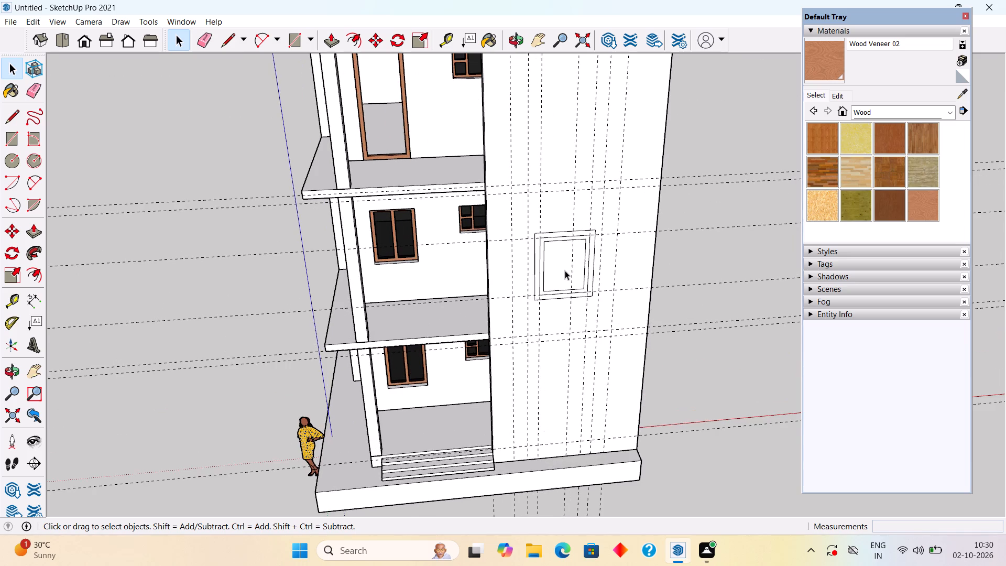
pyautogui.scroll(6, 565, 270)
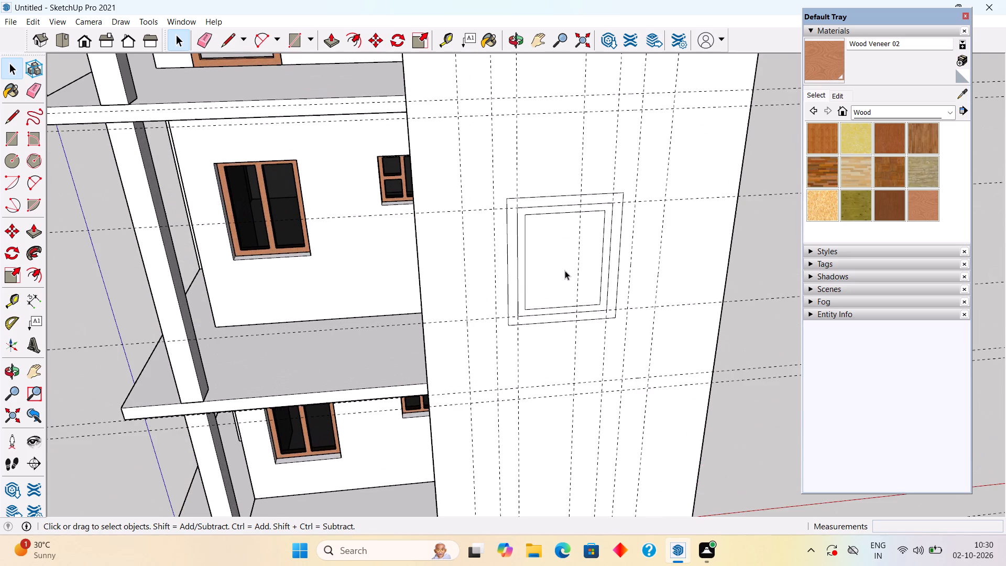
pyautogui.scroll(2, 565, 270)
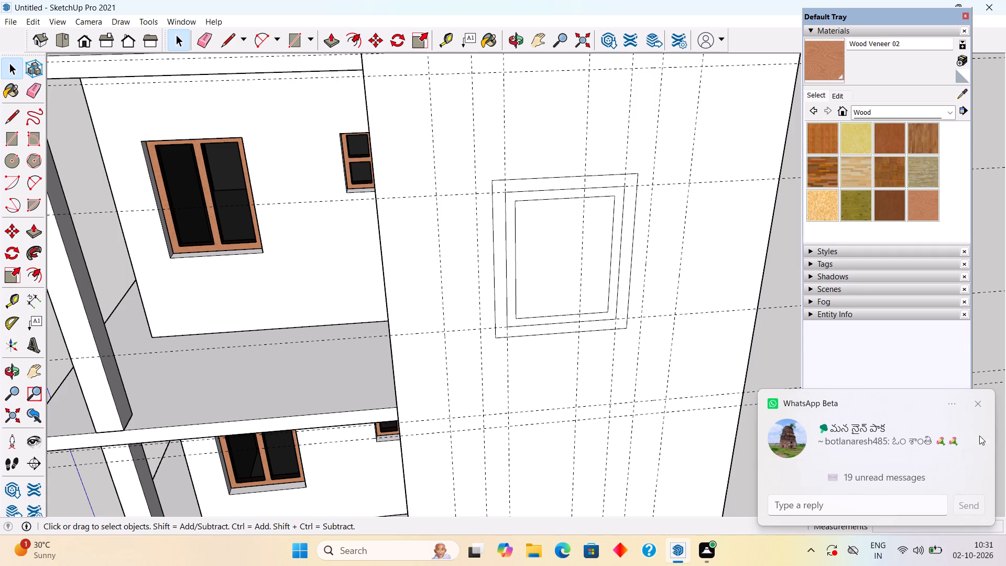
pyautogui.click(978, 402)
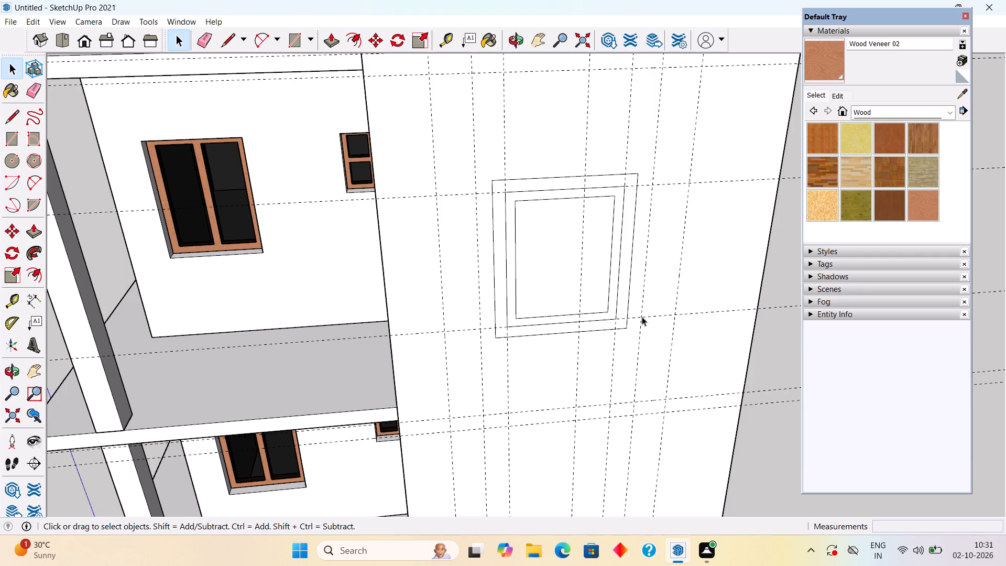
pyautogui.scroll(1, 642, 317)
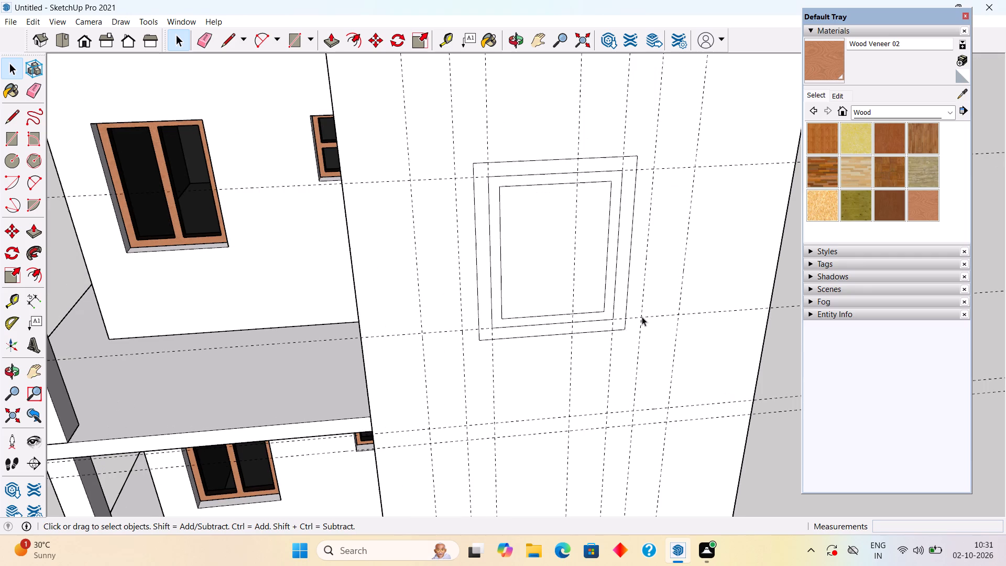
pyautogui.scroll(-5, 642, 317)
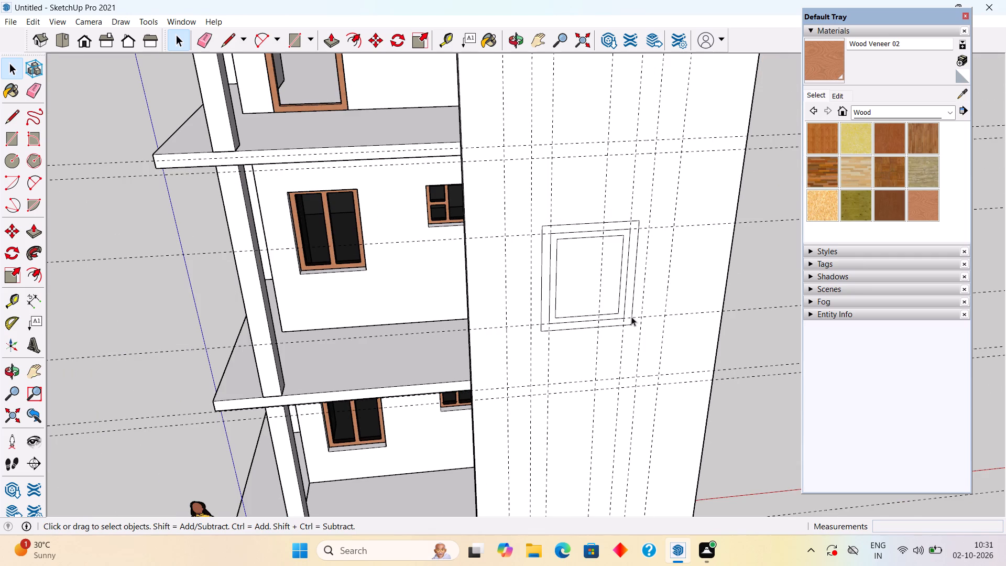
# Inspect the ground storey's framed windows, the slab underside above them and the open side with its columns.
pyautogui.scroll(6, 444, 400)
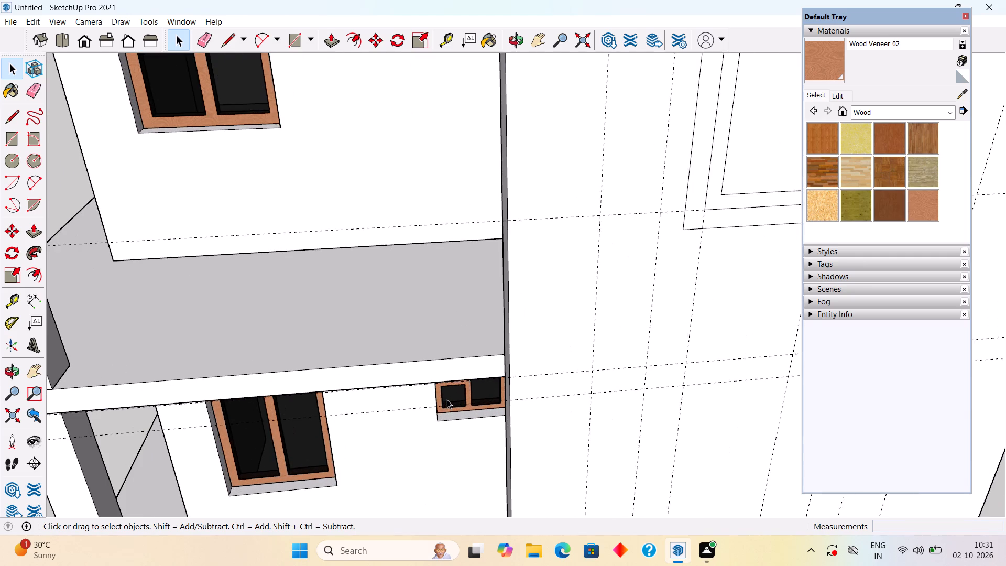
pyautogui.scroll(-1, 449, 398)
pyautogui.moveTo(449, 398); pyautogui.dragTo(556, 252, button='middle')
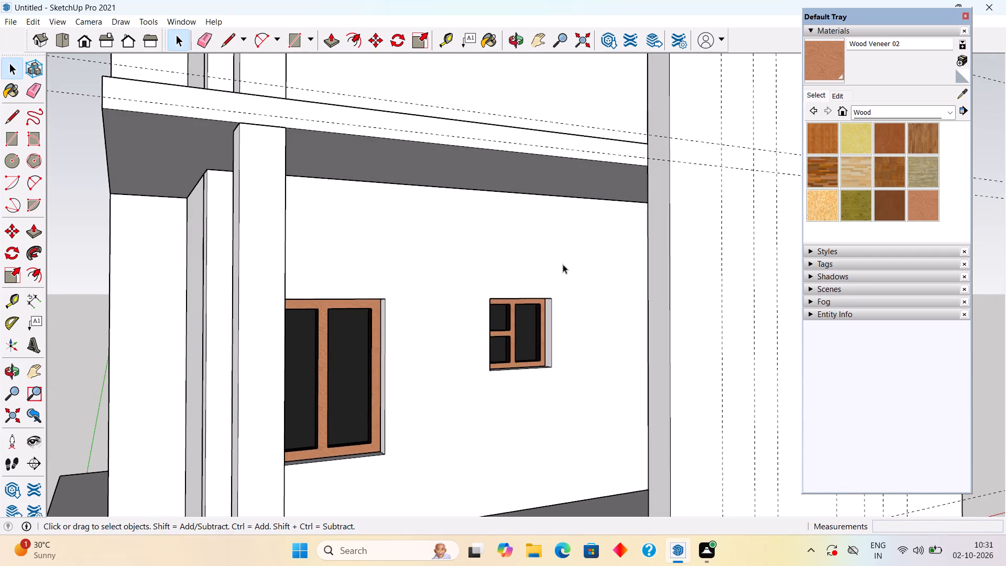
pyautogui.moveTo(563, 264); pyautogui.dragTo(751, 276, button='middle')
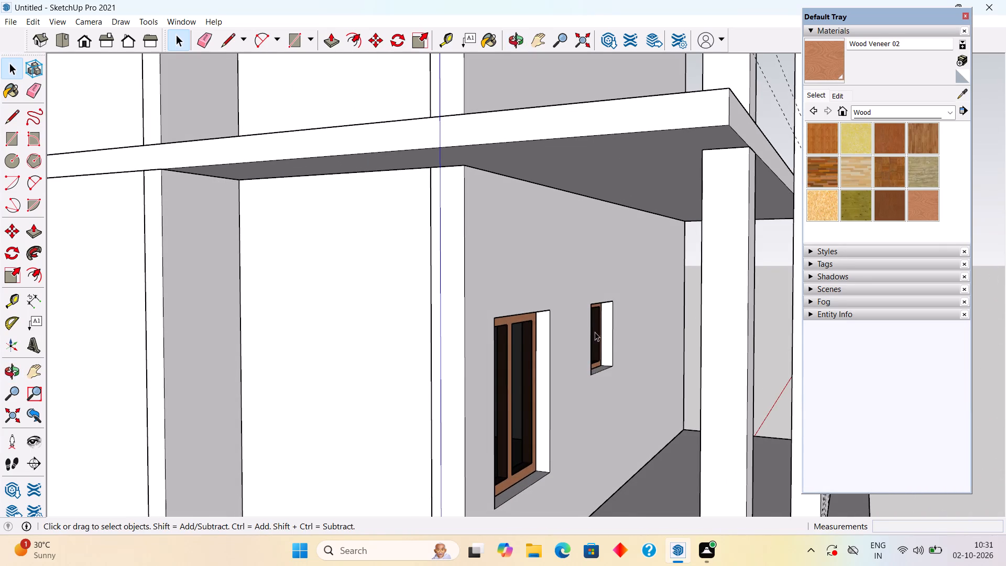
pyautogui.moveTo(594, 329); pyautogui.dragTo(657, 345, button='middle')
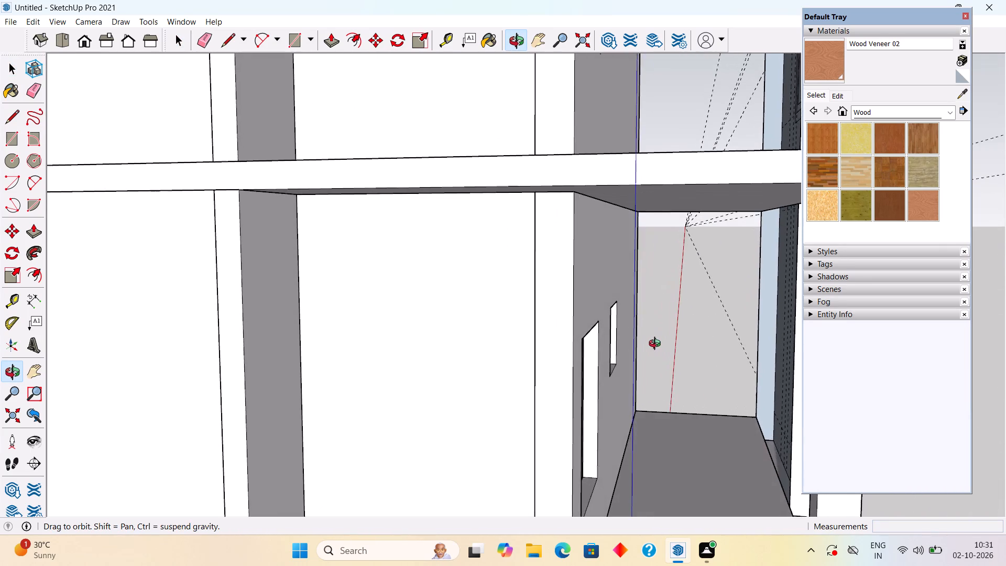
pyautogui.moveTo(657, 345); pyautogui.dragTo(673, 298, button='middle')
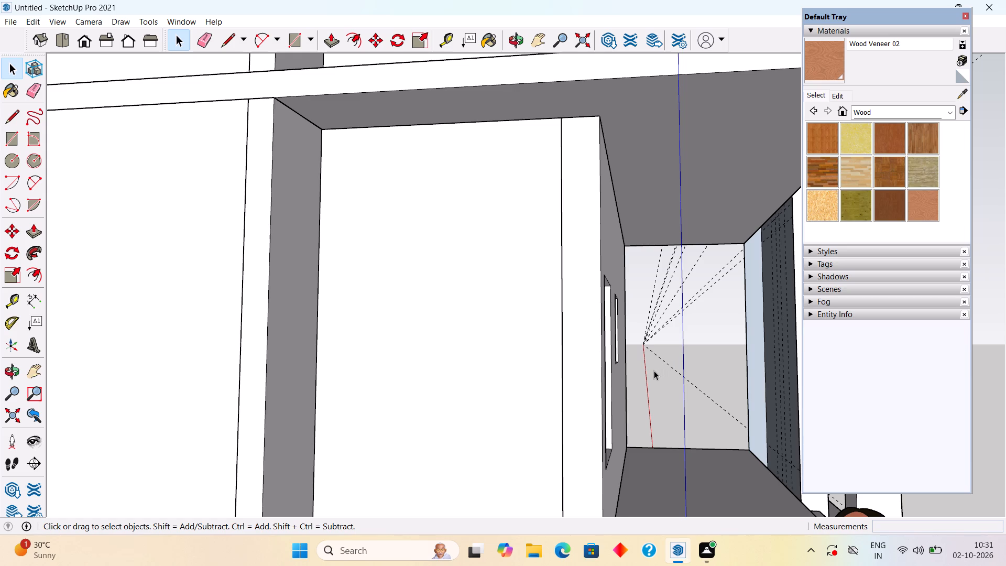
pyautogui.scroll(-11, 654, 371)
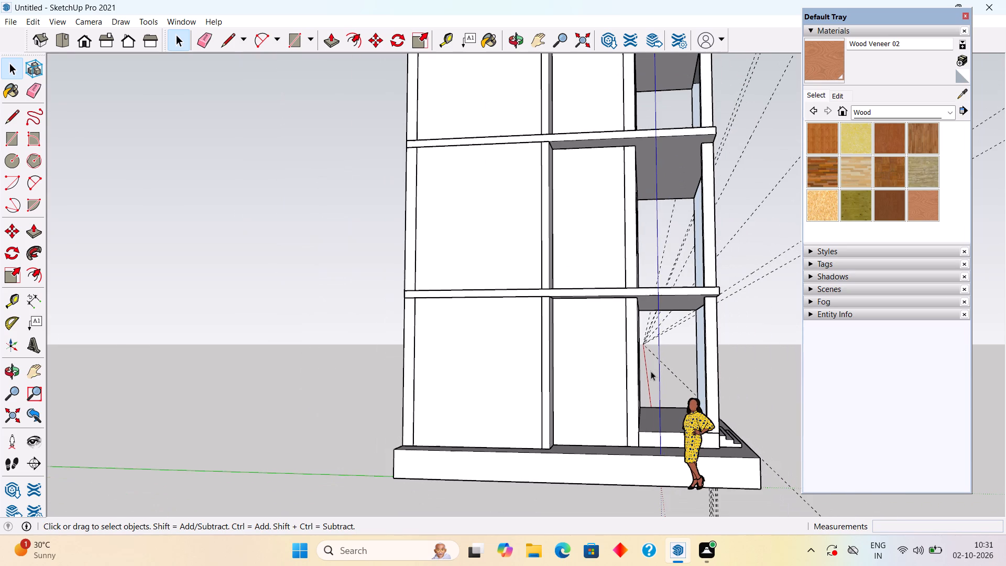
pyautogui.scroll(-1, 644, 367)
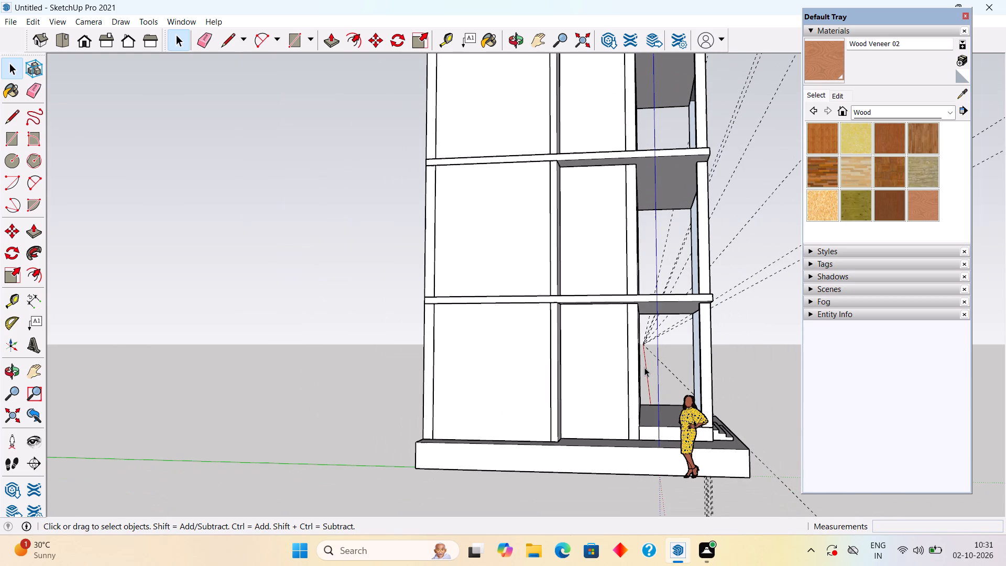
# Examine the front elevation from a low angle, comparing the front block's window outline with the openings on all three storeys.
pyautogui.moveTo(644, 367); pyautogui.dragTo(375, 319, button='middle')
pyautogui.scroll(-1, 644, 367)
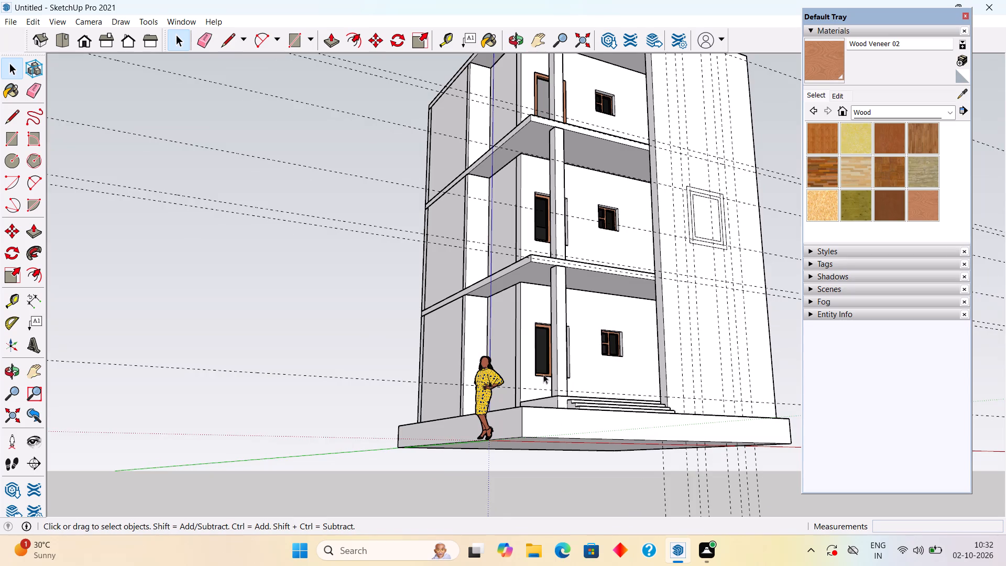
pyautogui.scroll(-2, 627, 354)
pyautogui.moveTo(627, 353); pyautogui.dragTo(415, 387, button='middle')
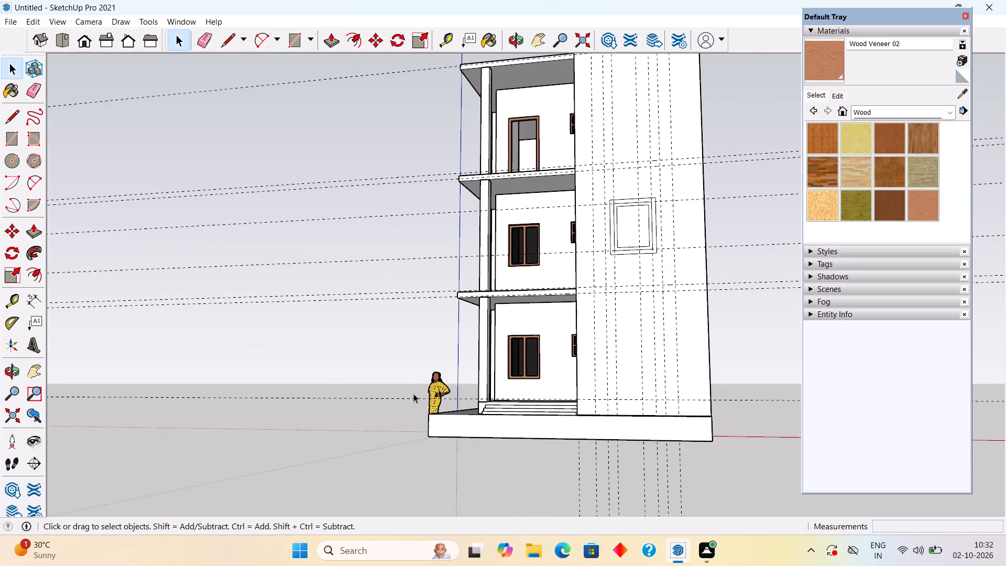
pyautogui.scroll(1, 699, 331)
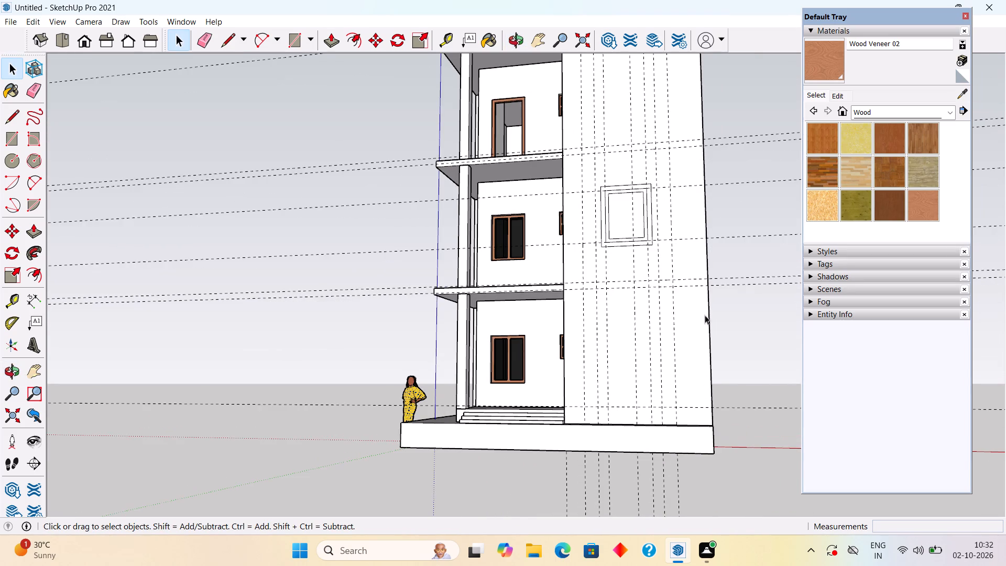
pyautogui.scroll(2, 666, 285)
pyautogui.scroll(-5, 666, 285)
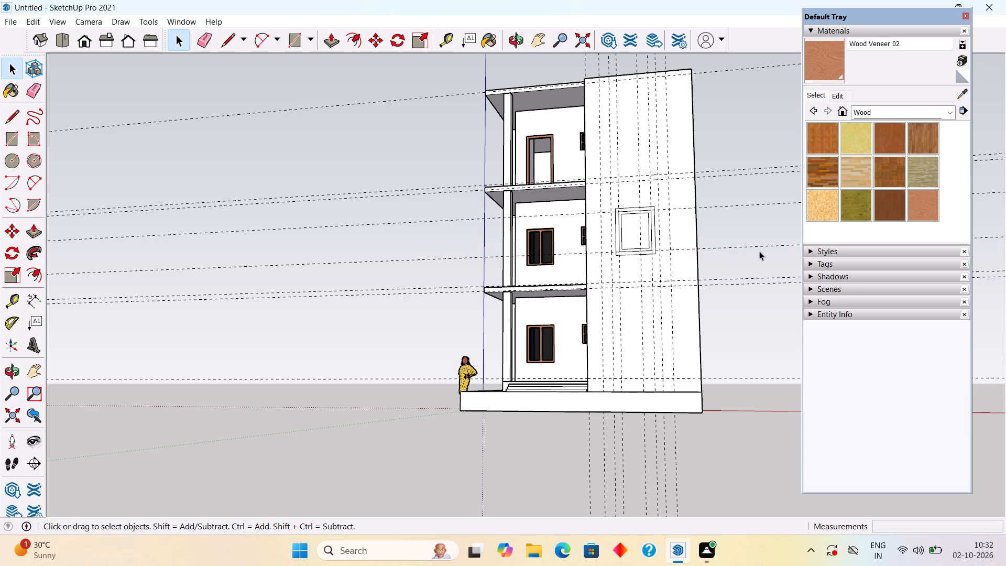
pyautogui.scroll(3, 666, 213)
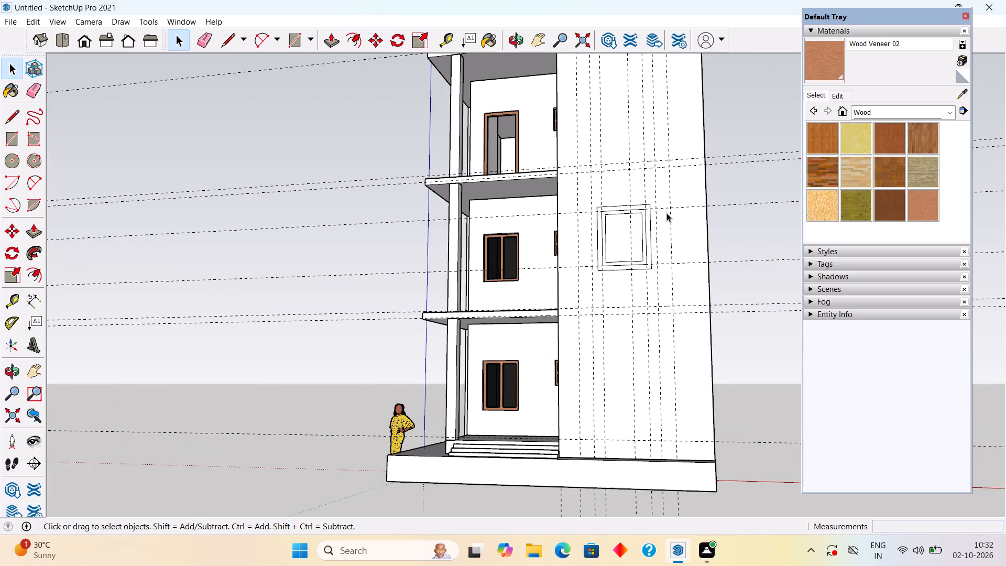
pyautogui.scroll(2, 666, 213)
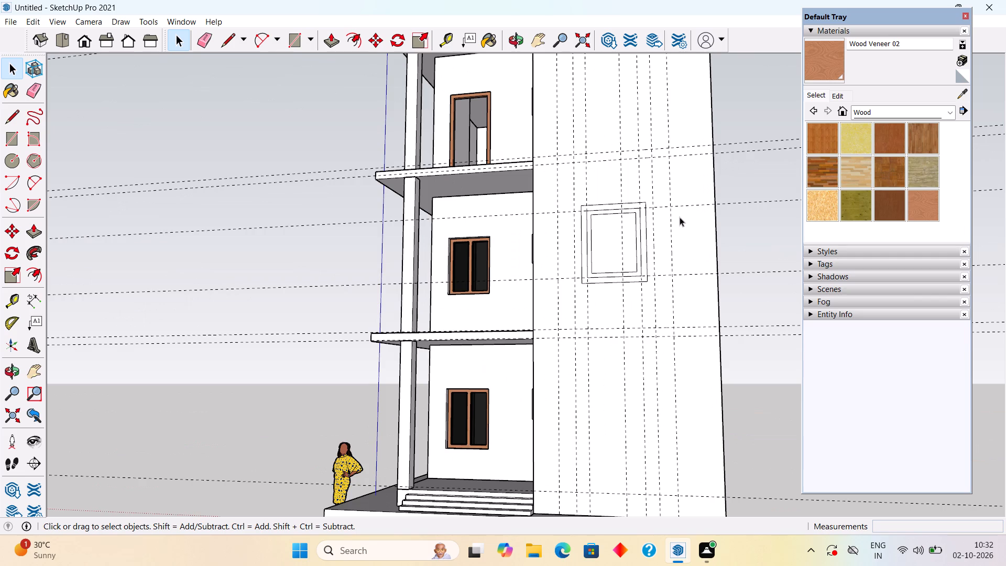
pyautogui.scroll(-4, 680, 217)
pyautogui.scroll(-1, 571, 273)
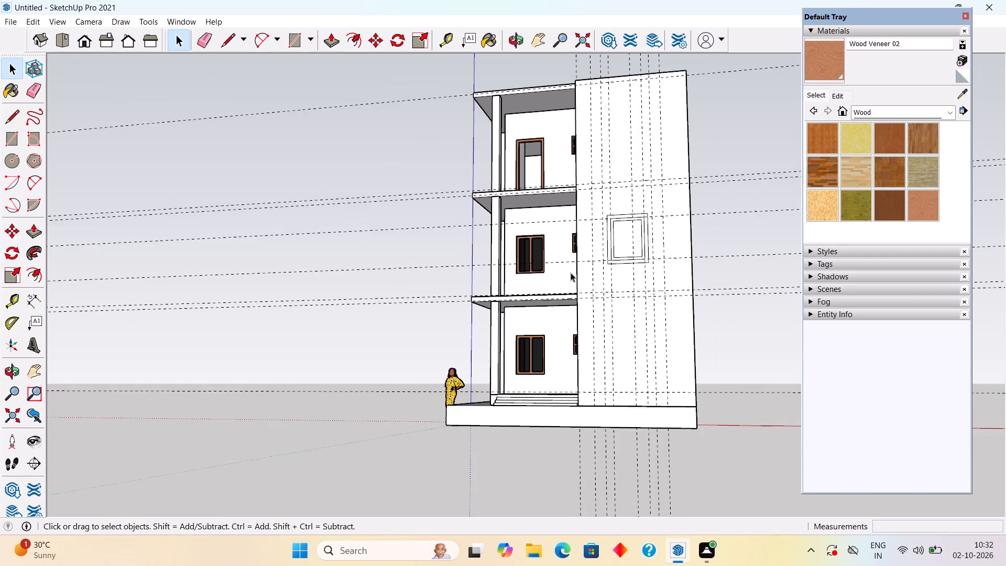
pyautogui.scroll(-3, 571, 273)
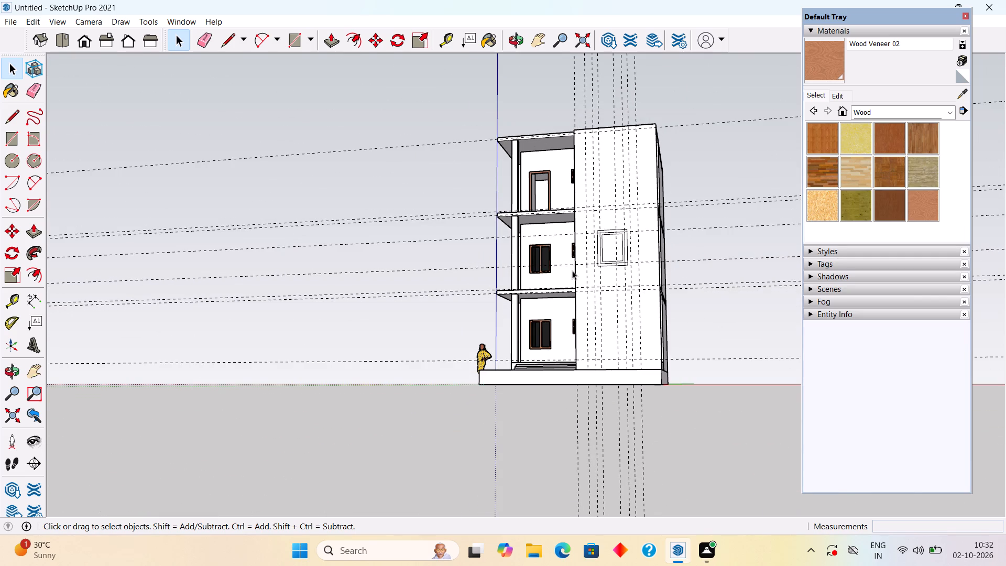
pyautogui.scroll(1, 573, 270)
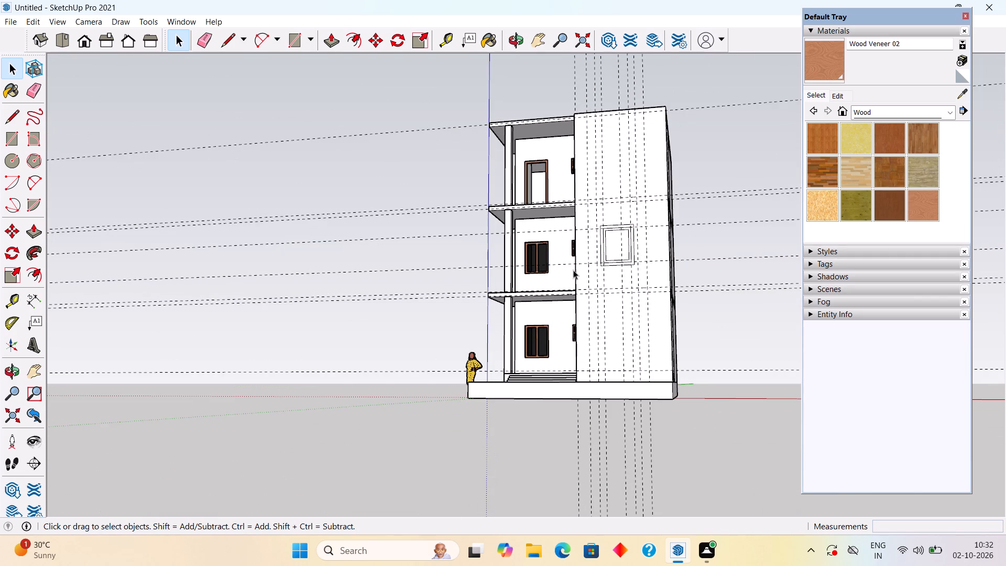
pyautogui.scroll(2, 573, 270)
pyautogui.scroll(4, 504, 445)
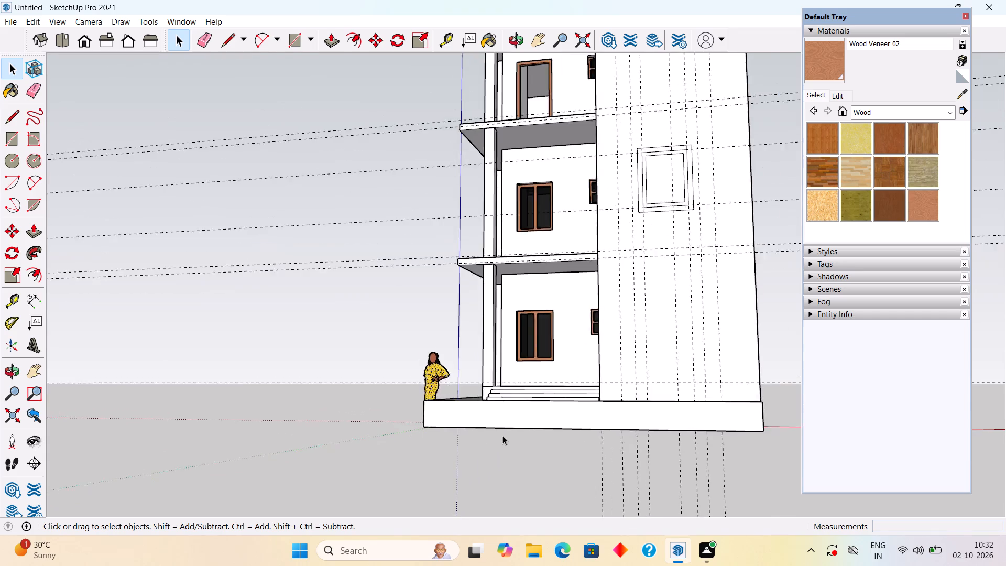
# Inspect the ground storey entrance up close, selecting the entrance steps and the base slab to check them as separate objects.
pyautogui.scroll(2, 502, 436)
pyautogui.scroll(5, 520, 391)
pyautogui.scroll(4, 560, 360)
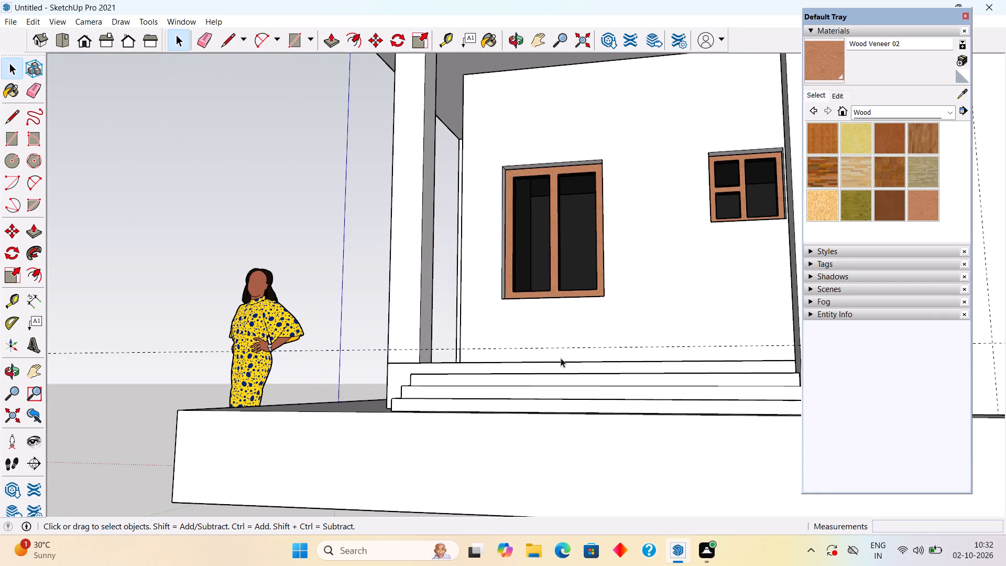
pyautogui.scroll(3, 515, 406)
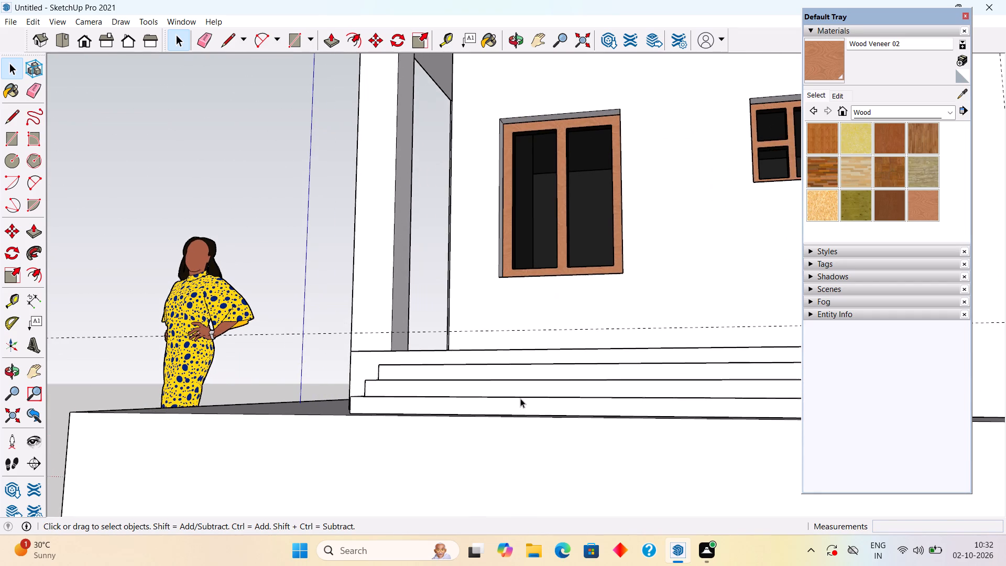
pyautogui.scroll(1, 521, 397)
pyautogui.scroll(-1, 287, 397)
pyautogui.moveTo(287, 397); pyautogui.dragTo(483, 410, button='middle')
pyautogui.scroll(-1, 303, 406)
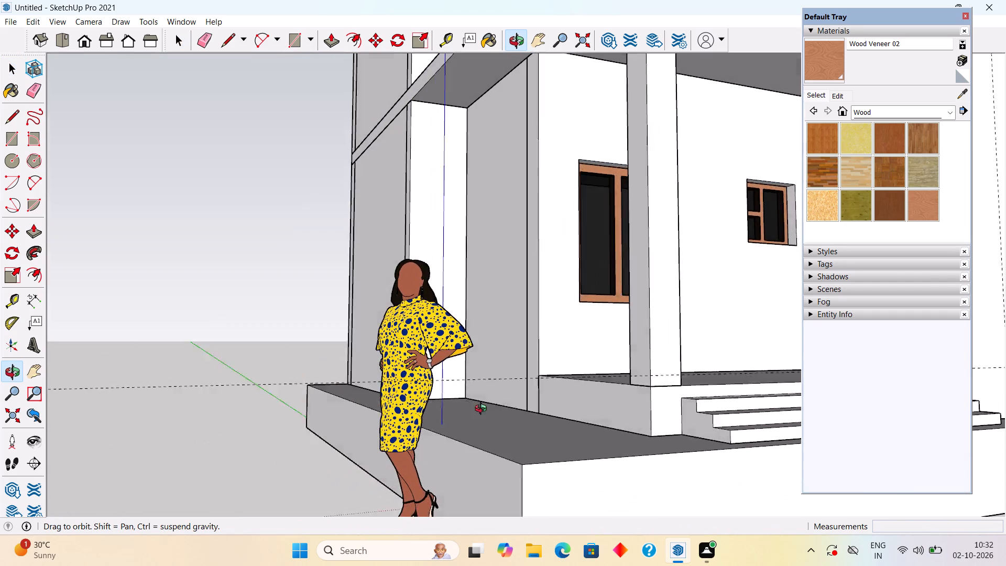
pyautogui.moveTo(483, 410); pyautogui.dragTo(504, 400, button='middle')
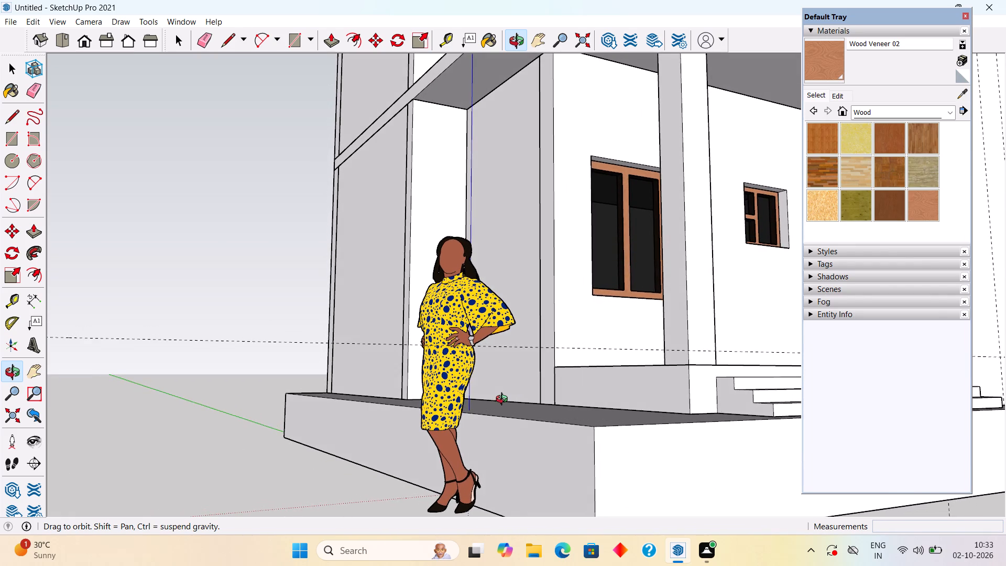
pyautogui.moveTo(504, 400); pyautogui.dragTo(482, 404, button='middle')
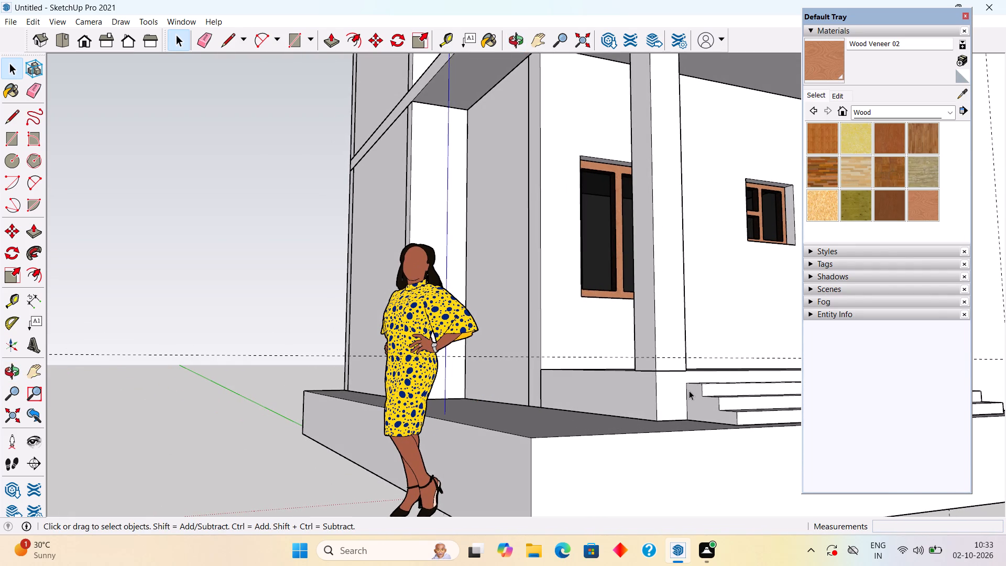
pyautogui.click(693, 395)
pyautogui.scroll(-1, 694, 397)
pyautogui.moveTo(694, 397); pyautogui.dragTo(386, 379, button='middle')
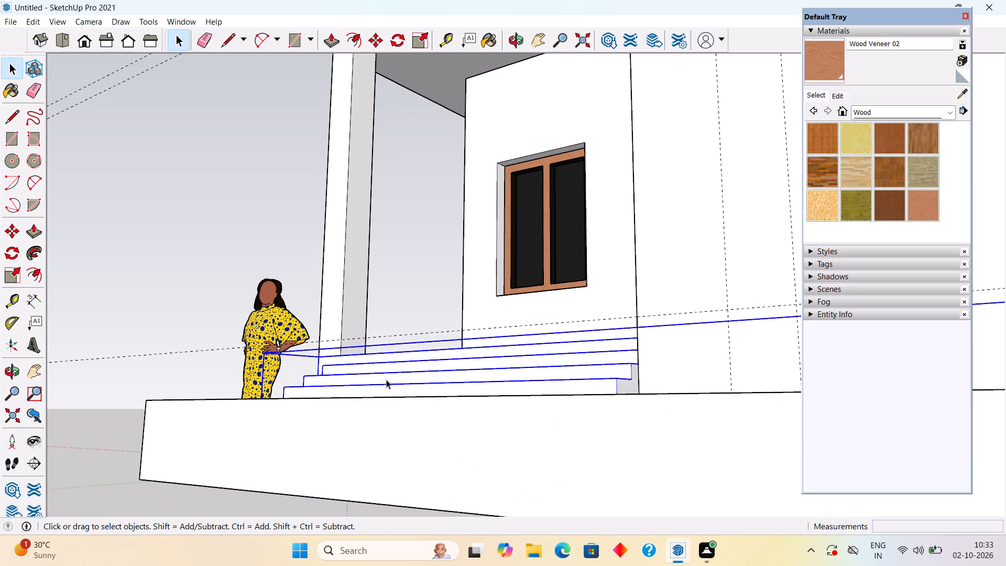
pyautogui.click(454, 387)
pyautogui.click(441, 417)
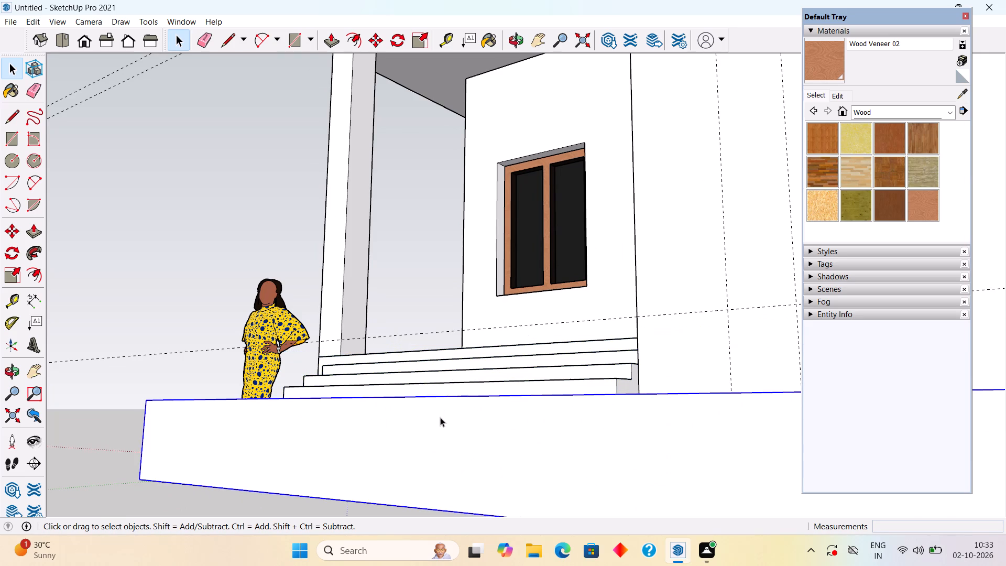
# Examine the house from all sides at a low angle, checking the rear and side walls, floor slabs and base.
pyautogui.scroll(-7, 440, 413)
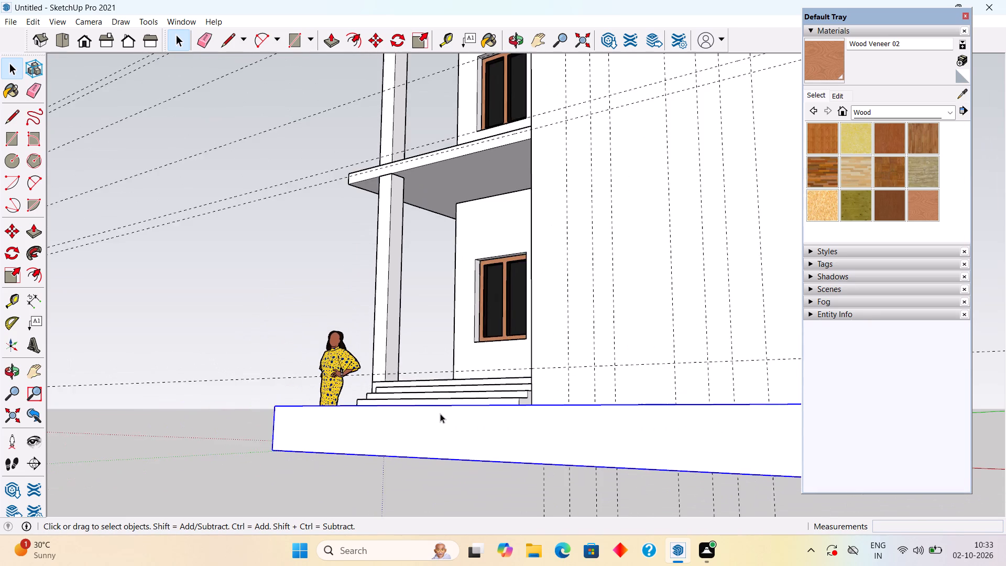
pyautogui.scroll(-8, 440, 413)
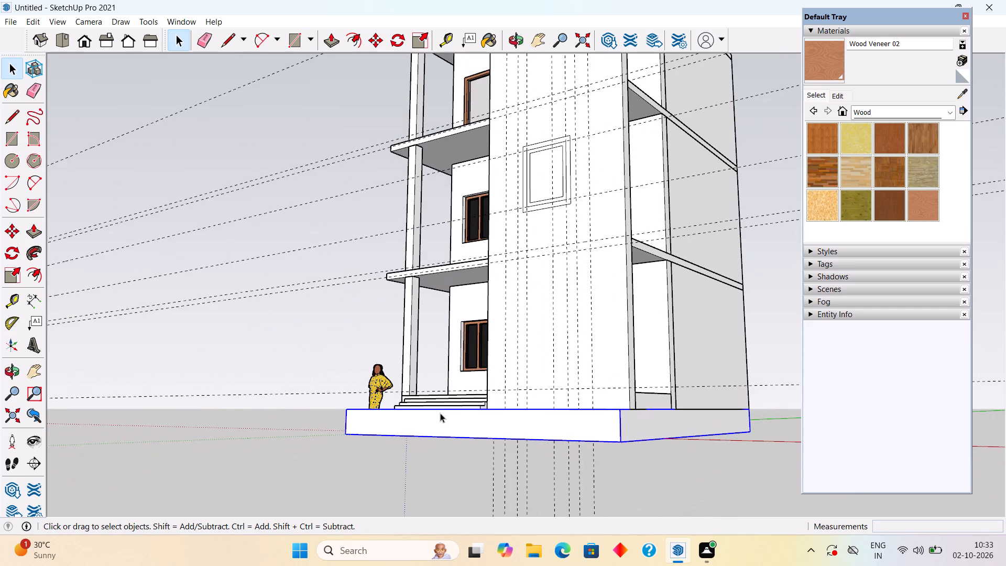
pyautogui.moveTo(610, 419); pyautogui.dragTo(297, 380, button='middle')
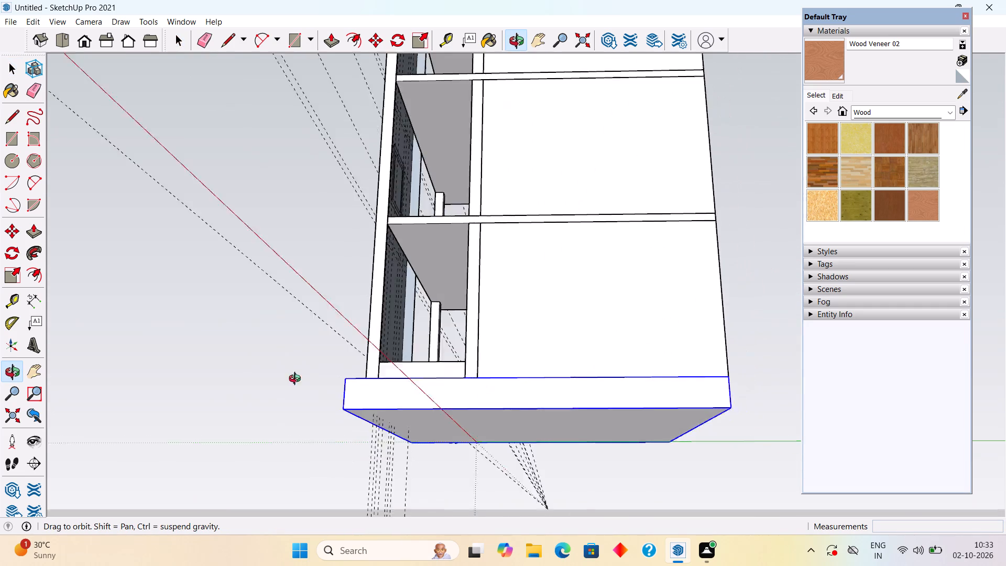
pyautogui.moveTo(297, 380); pyautogui.dragTo(264, 378, button='middle')
pyautogui.moveTo(683, 404); pyautogui.dragTo(541, 431, button='middle')
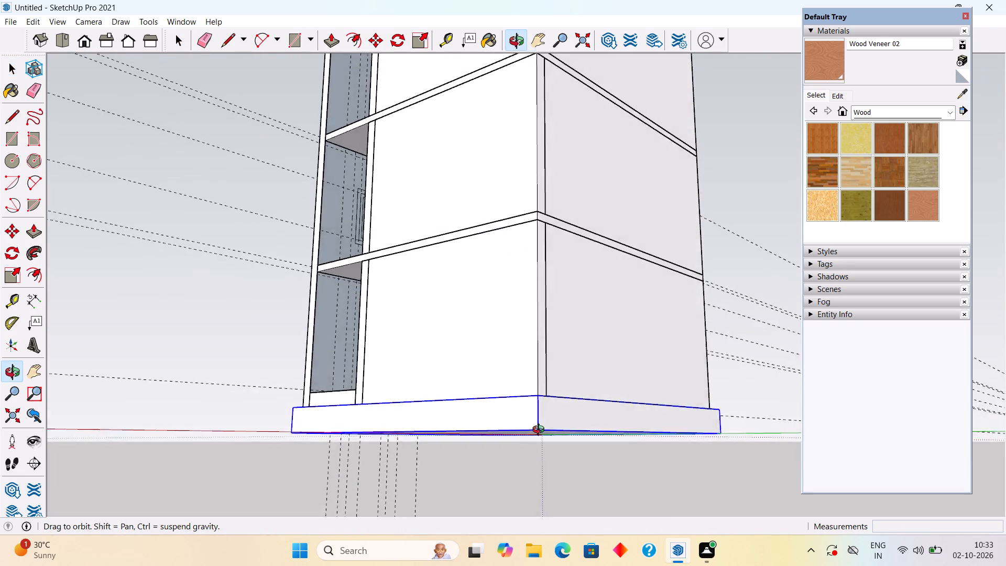
pyautogui.moveTo(541, 431); pyautogui.dragTo(473, 421, button='middle')
pyautogui.moveTo(697, 412); pyautogui.dragTo(482, 410, button='middle')
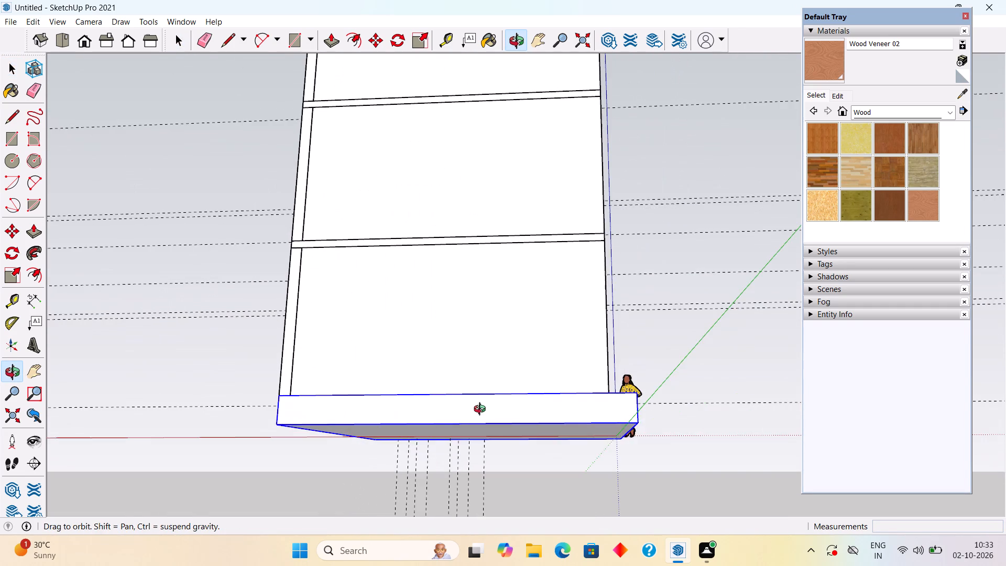
pyautogui.moveTo(482, 410); pyautogui.dragTo(266, 441, button='middle')
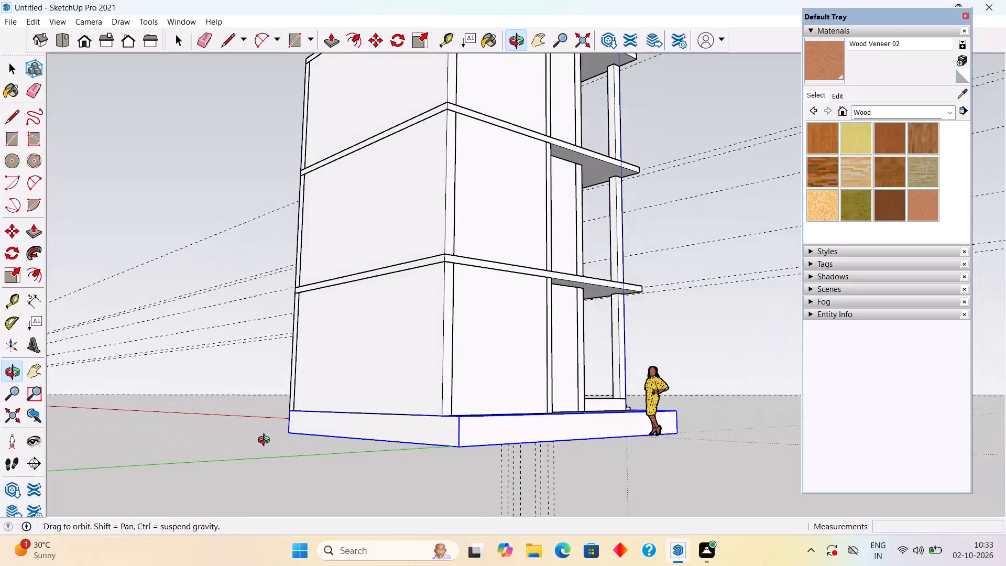
pyautogui.moveTo(266, 441); pyautogui.dragTo(264, 444, button='middle')
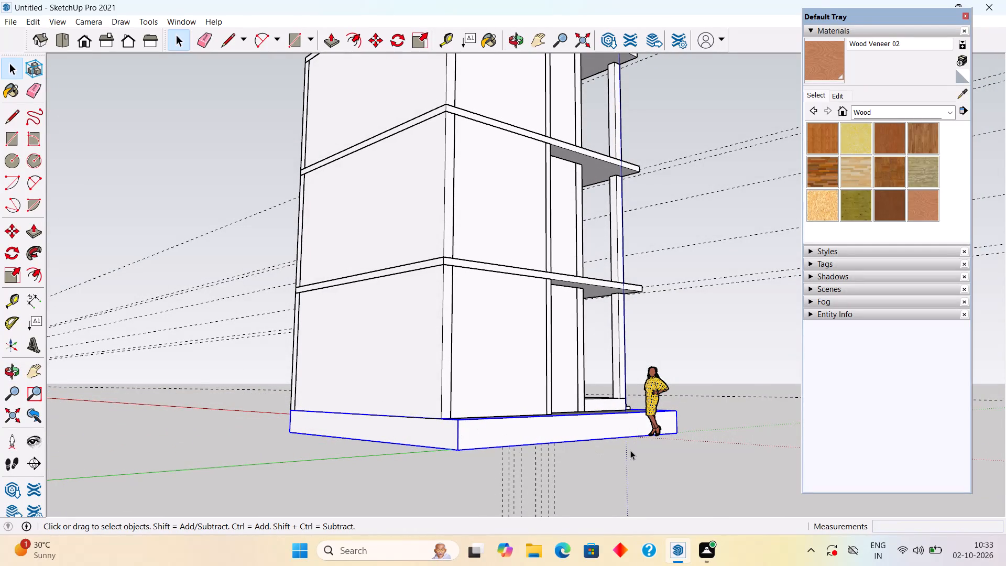
pyautogui.scroll(-1, 630, 450)
pyautogui.moveTo(630, 450); pyautogui.dragTo(352, 451, button='middle')
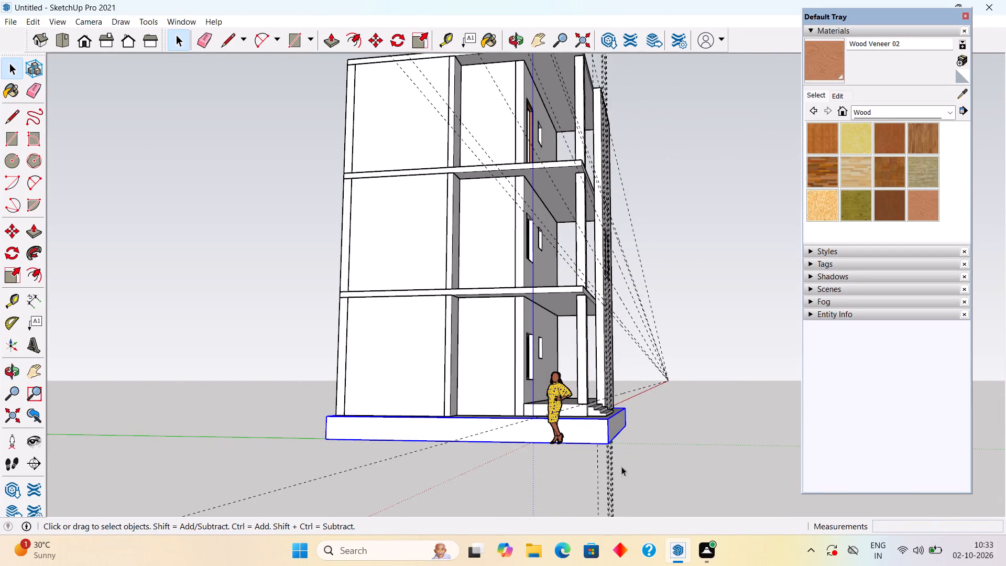
pyautogui.scroll(1, 705, 467)
pyautogui.moveTo(621, 450); pyautogui.dragTo(404, 411, button='middle')
pyautogui.scroll(-1, 621, 450)
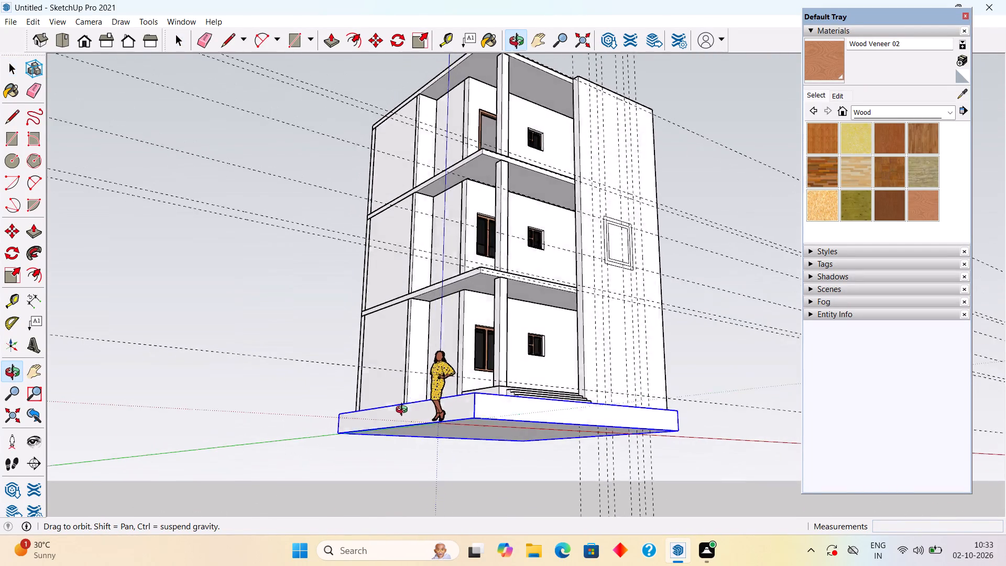
pyautogui.moveTo(404, 411); pyautogui.dragTo(391, 409, button='middle')
pyautogui.moveTo(627, 435); pyautogui.dragTo(451, 398, button='middle')
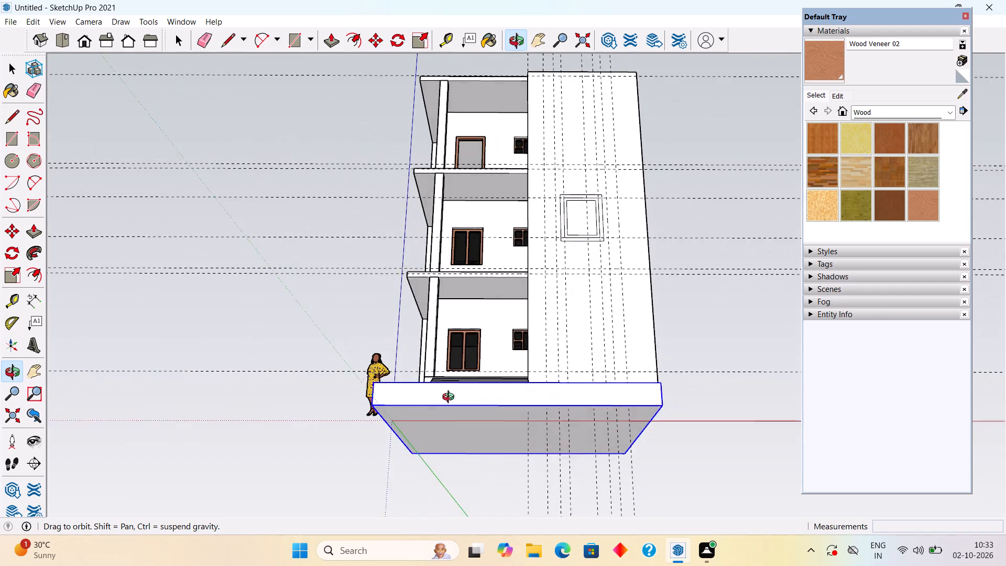
pyautogui.moveTo(451, 398); pyautogui.dragTo(375, 450, button='middle')
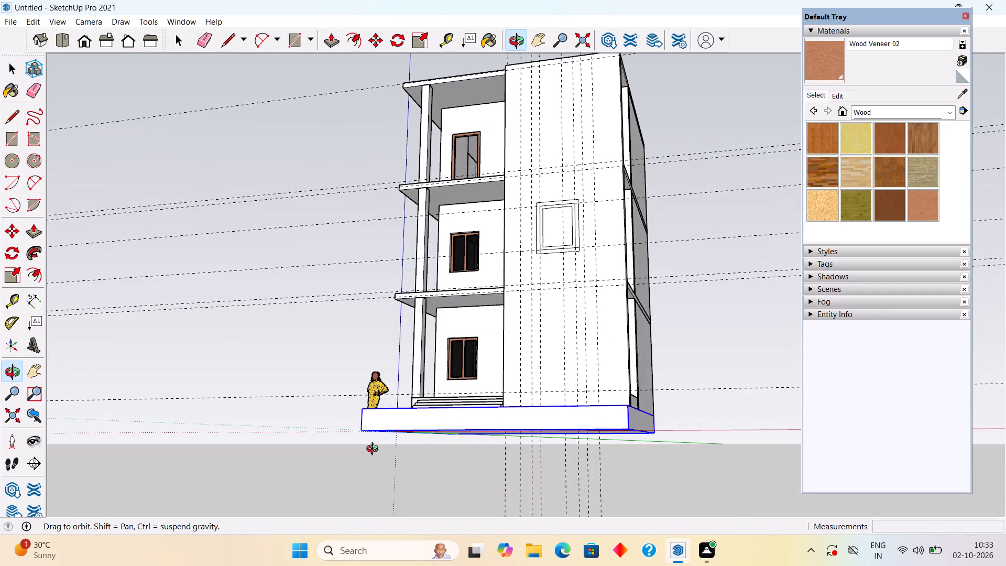
pyautogui.moveTo(375, 450); pyautogui.dragTo(376, 450, button='middle')
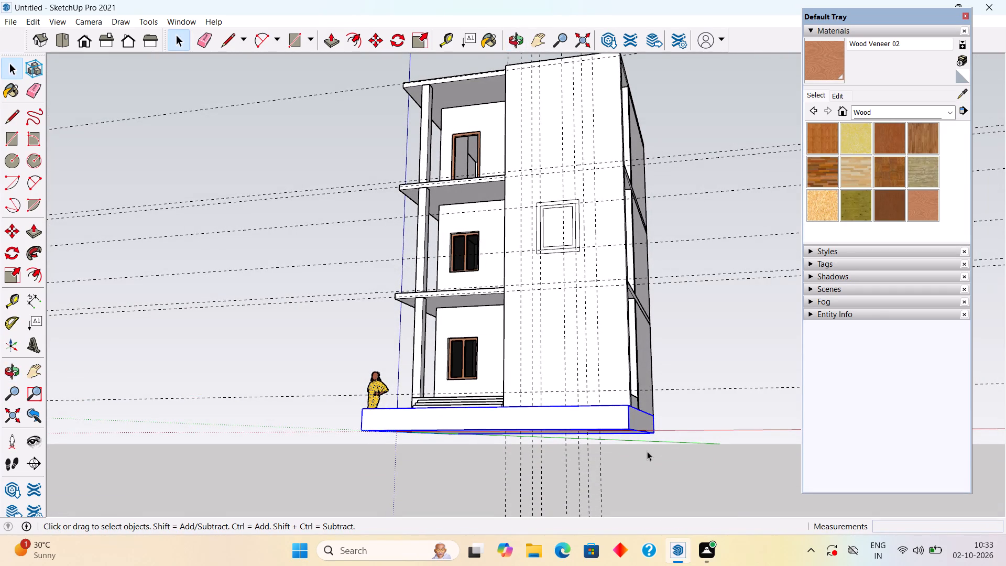
pyautogui.click(635, 458)
pyautogui.scroll(-3, 608, 358)
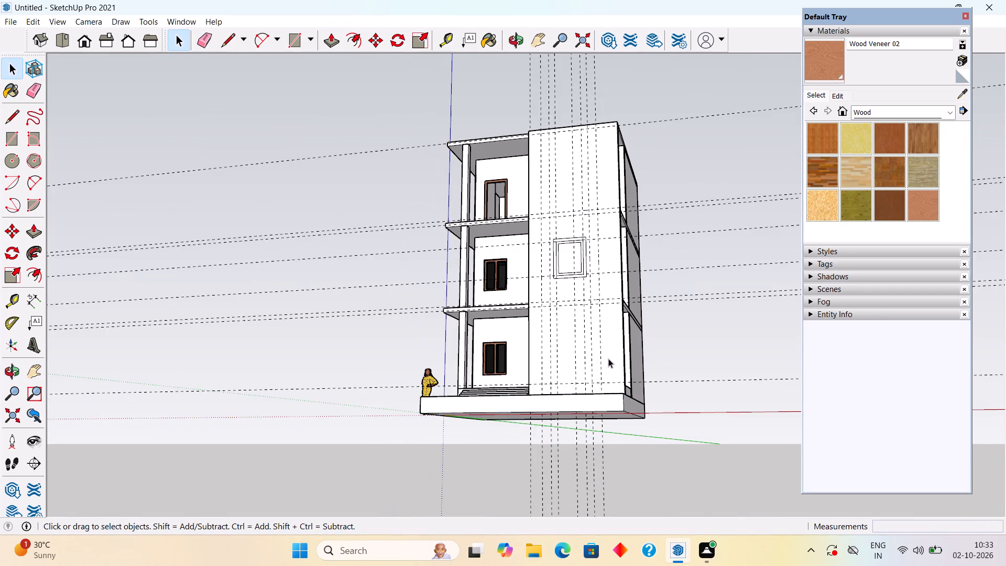
# Select the ground floor platform with its entrance steps and check how far it extends beneath the front block.
pyautogui.scroll(5, 608, 358)
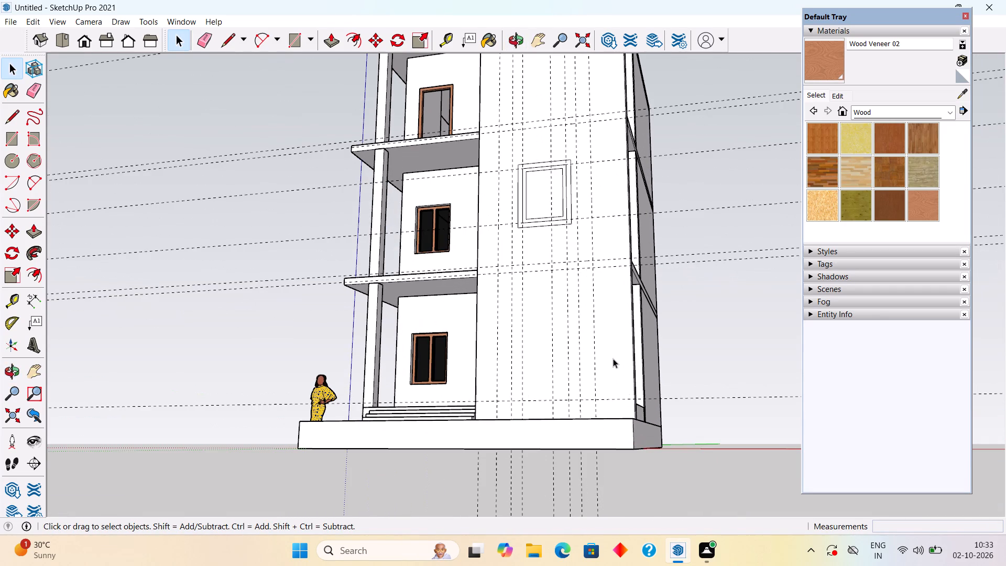
pyautogui.click(641, 410)
pyautogui.scroll(5, 641, 410)
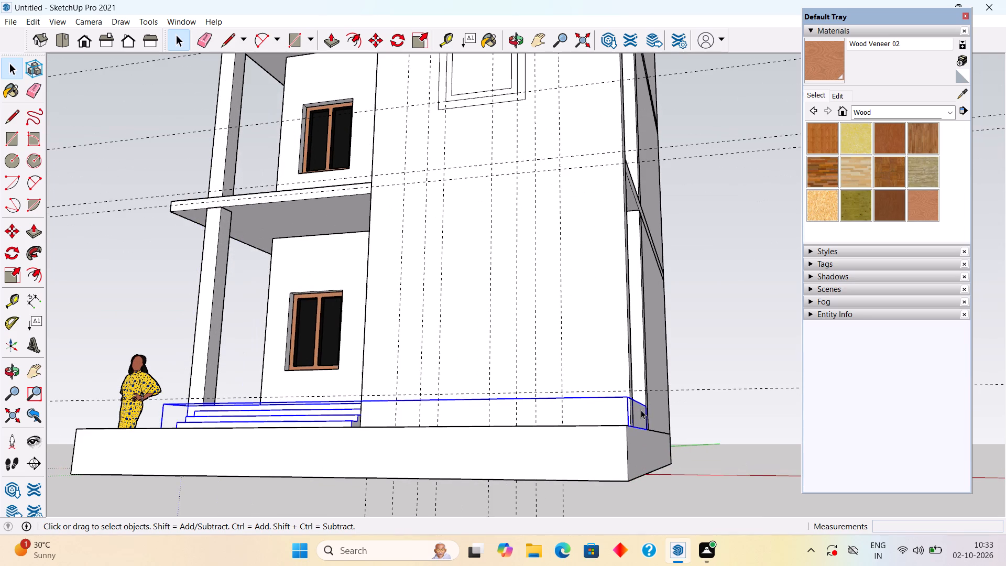
pyautogui.scroll(-3, 675, 306)
pyautogui.moveTo(675, 306); pyautogui.dragTo(676, 452, button='middle')
pyautogui.scroll(-1, 673, 356)
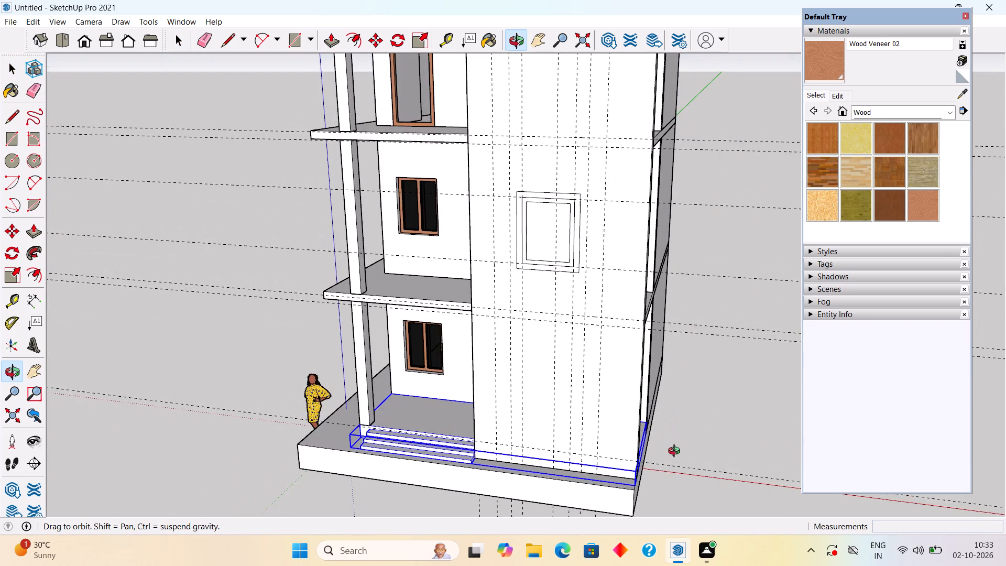
pyautogui.moveTo(676, 452); pyautogui.dragTo(676, 454, button='middle')
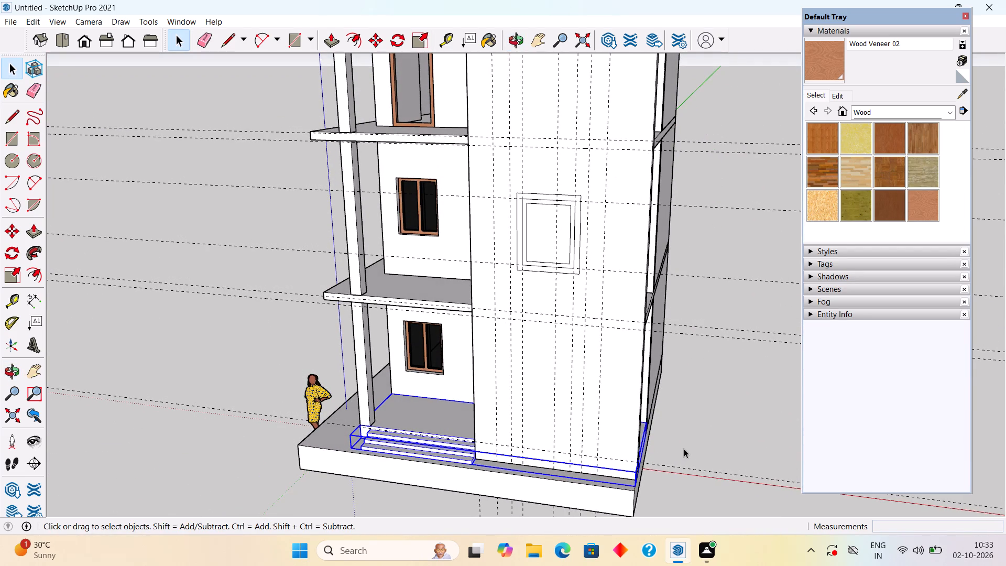
# Check the front corner columns by selecting the ground, middle and top storey ones in turn.
pyautogui.click(369, 389)
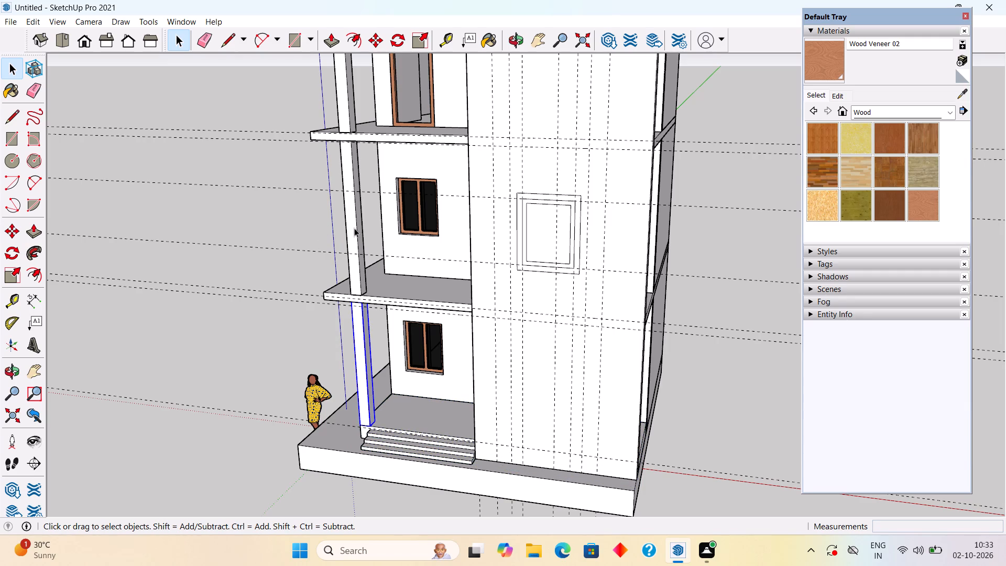
pyautogui.click(355, 227)
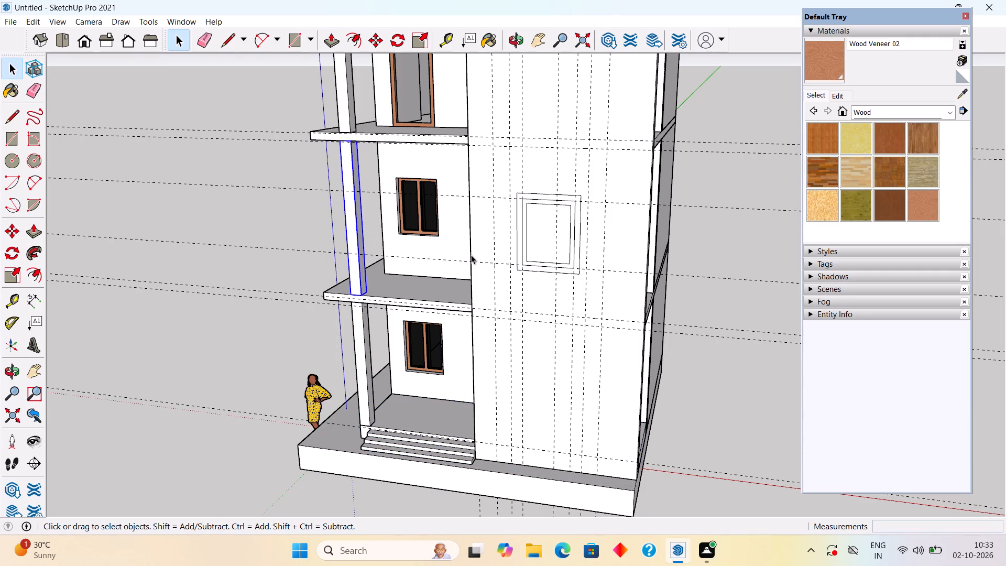
pyautogui.scroll(-4, 471, 255)
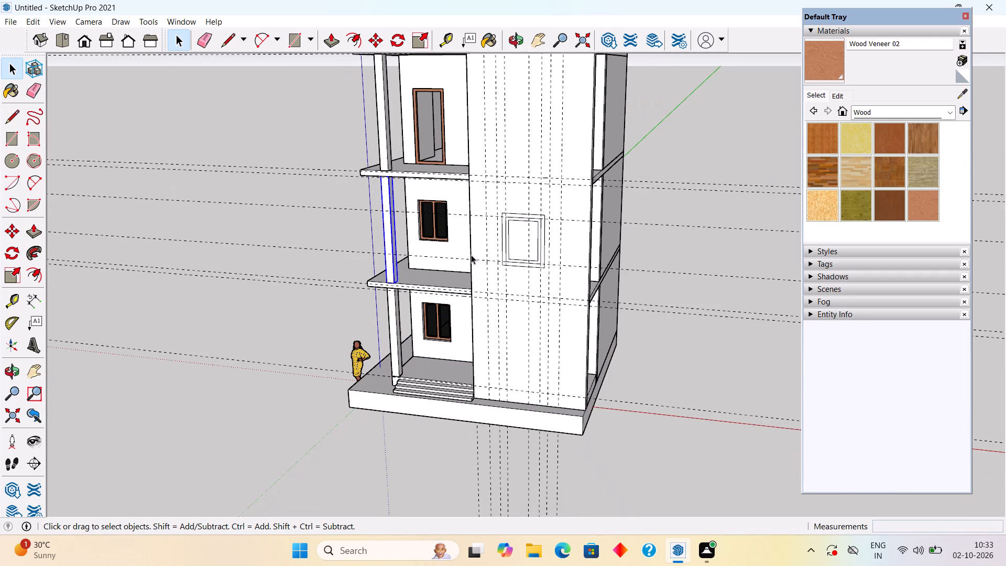
pyautogui.scroll(-3, 471, 255)
pyautogui.scroll(2, 471, 255)
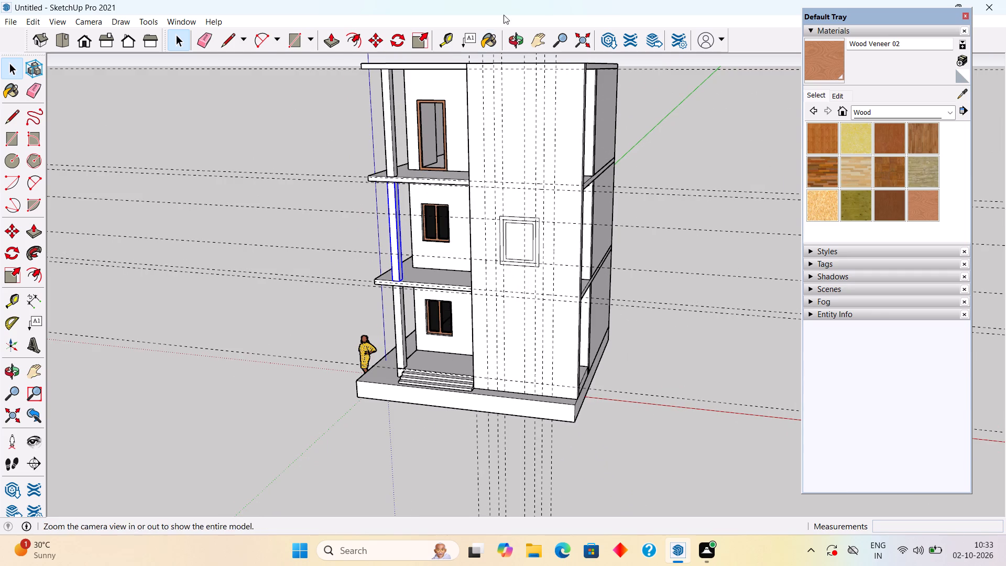
pyautogui.click(393, 135)
# Inspect the top storey's wood-framed doorway, small window and floor slab, selecting the wall and the slab to check them.
pyautogui.scroll(3, 440, 142)
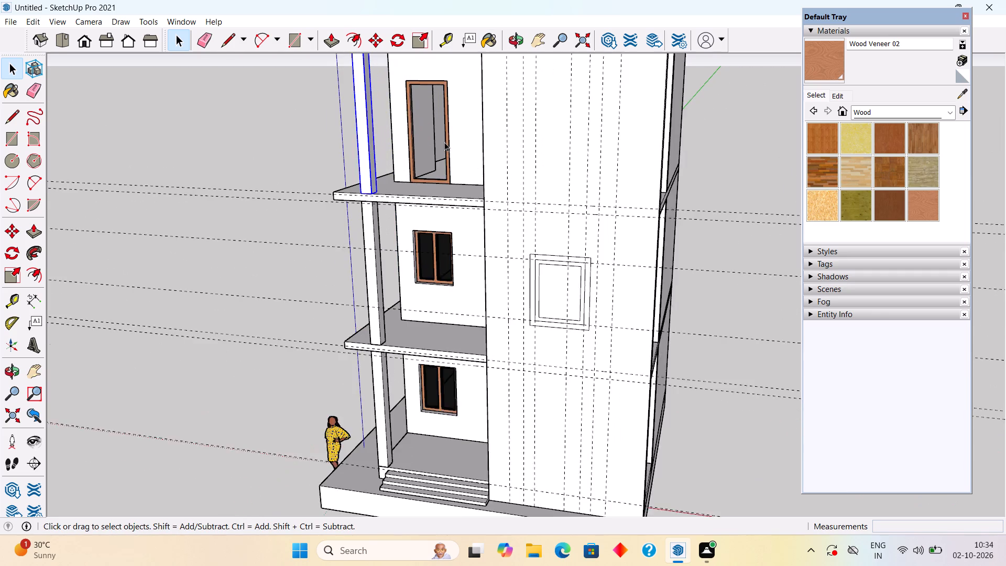
pyautogui.scroll(1, 444, 142)
pyautogui.click(435, 156)
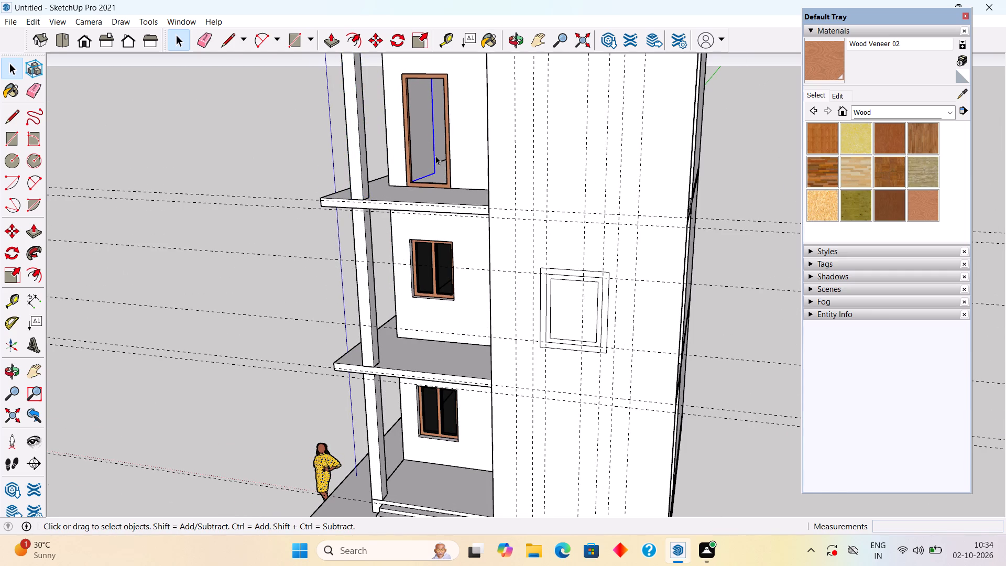
pyautogui.scroll(3, 435, 156)
pyautogui.moveTo(435, 156); pyautogui.dragTo(583, 235, button='middle')
pyautogui.scroll(-2, 435, 156)
pyautogui.scroll(1, 463, 167)
pyautogui.scroll(-2, 460, 151)
pyautogui.moveTo(460, 151); pyautogui.dragTo(484, 270, button='middle')
pyautogui.scroll(-1, 460, 151)
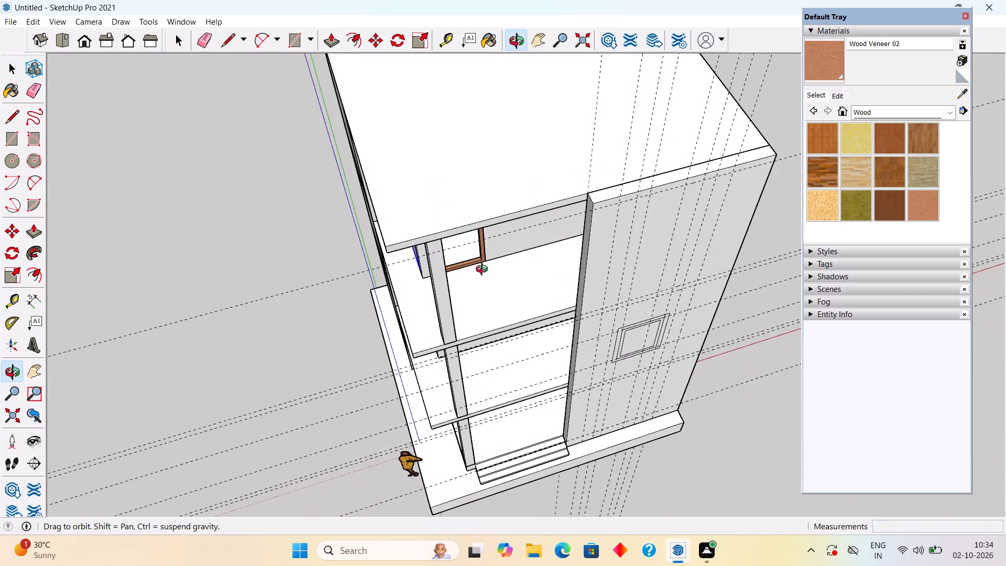
pyautogui.moveTo(484, 270); pyautogui.dragTo(494, 174, button='middle')
pyautogui.scroll(2, 563, 155)
pyautogui.click(544, 133)
pyautogui.scroll(2, 544, 133)
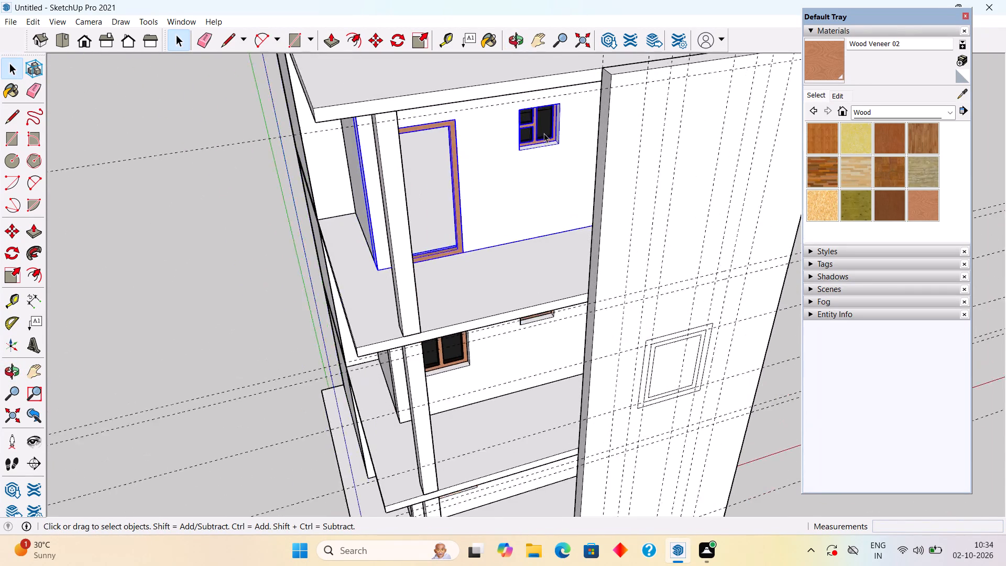
pyautogui.scroll(10, 544, 133)
pyautogui.scroll(-2, 544, 133)
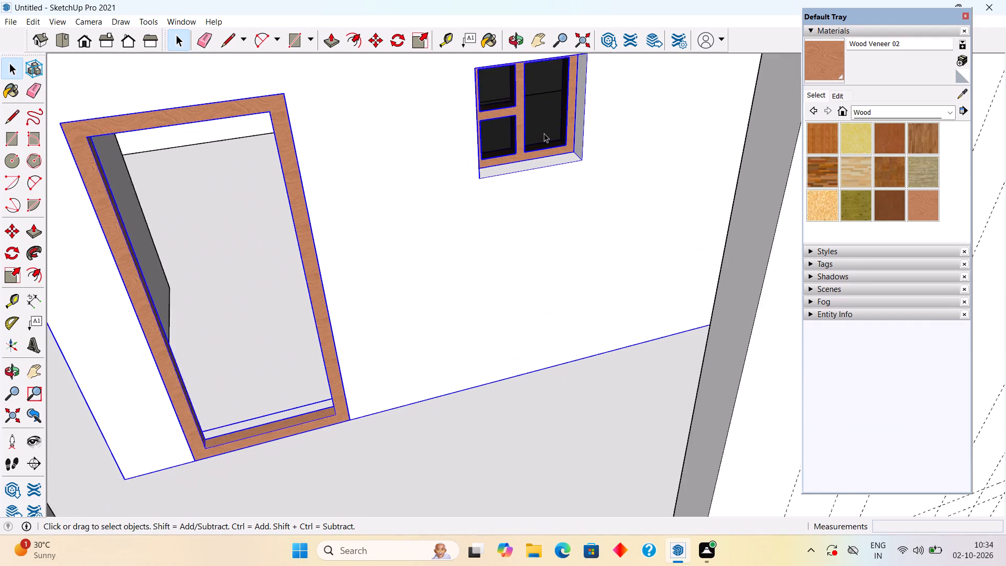
pyautogui.scroll(-12, 544, 133)
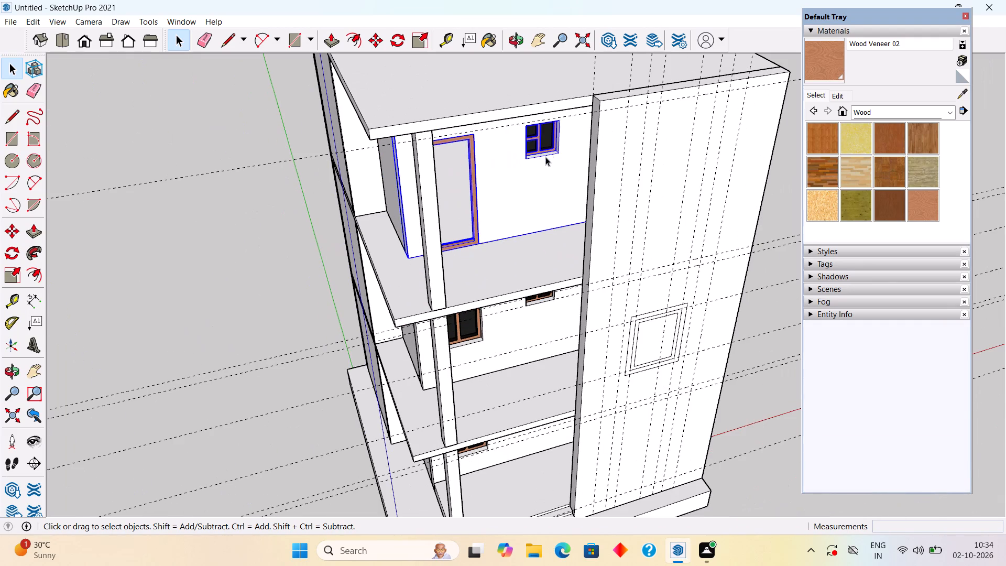
pyautogui.click(515, 256)
pyautogui.click(516, 256)
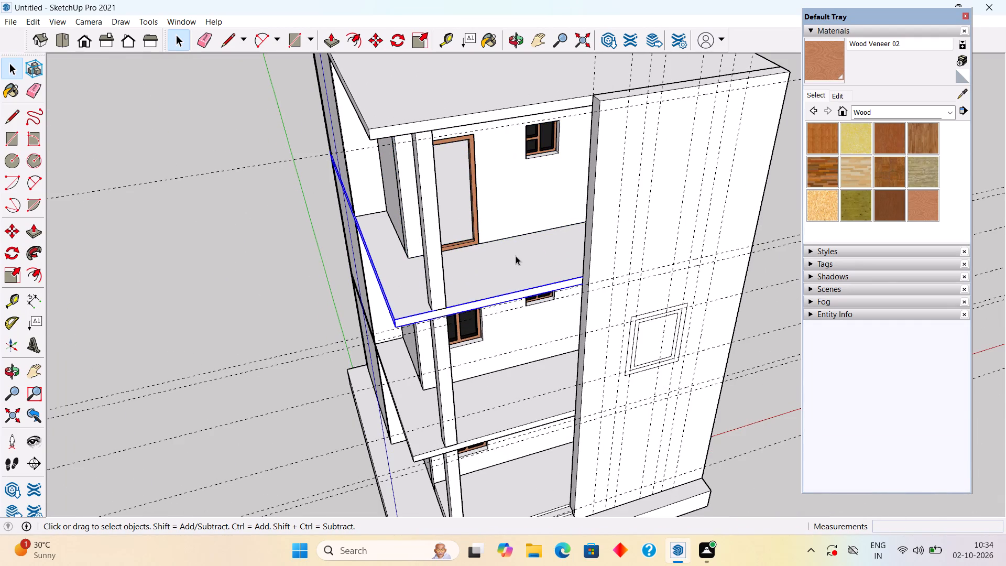
# Review the whole house from the front and slightly above, including the roof and the front block's window outline.
pyautogui.scroll(-8, 551, 252)
pyautogui.scroll(-1, 677, 258)
pyautogui.moveTo(677, 274); pyautogui.dragTo(601, 210, button='middle')
pyautogui.scroll(-1, 677, 258)
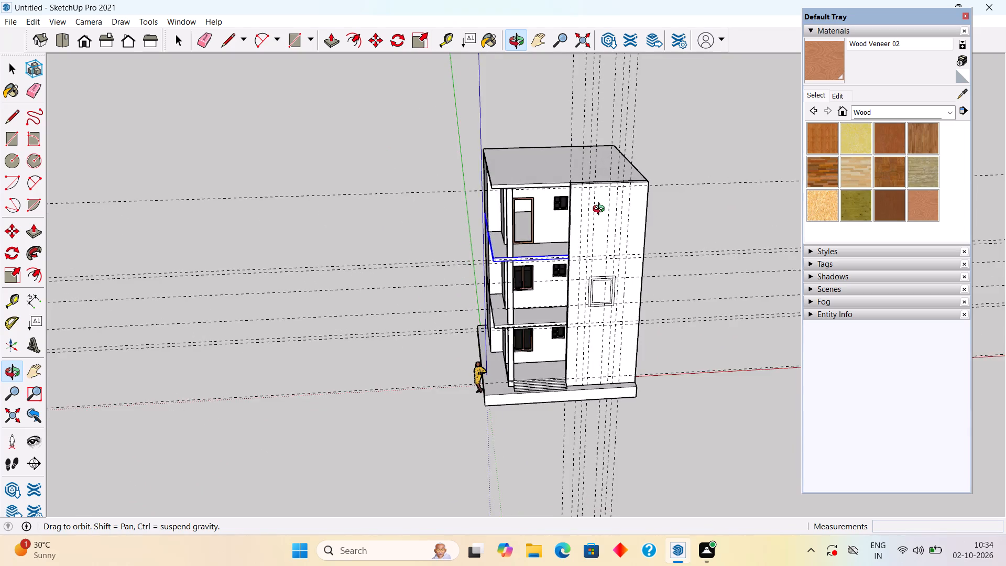
pyautogui.moveTo(601, 210); pyautogui.dragTo(587, 207, button='middle')
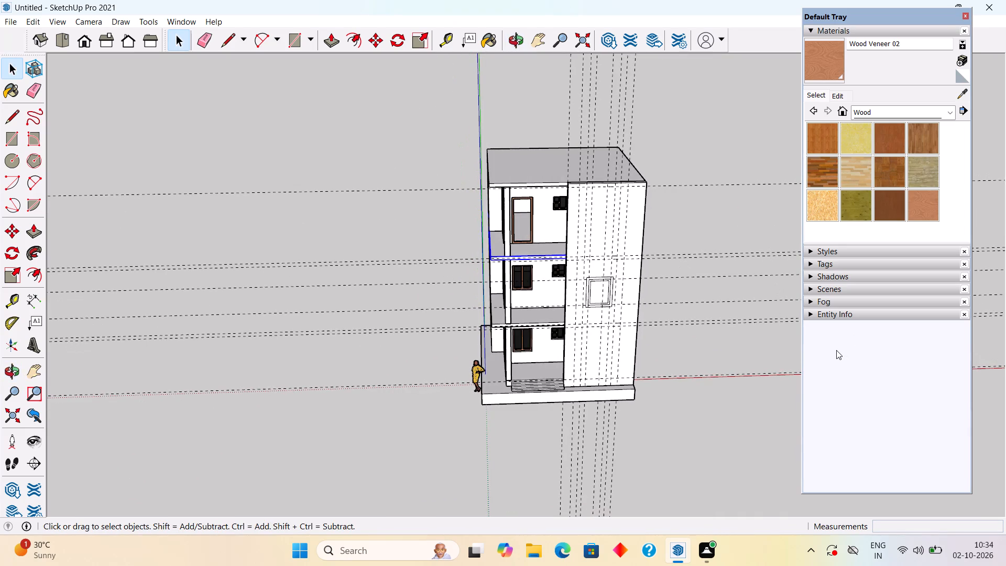
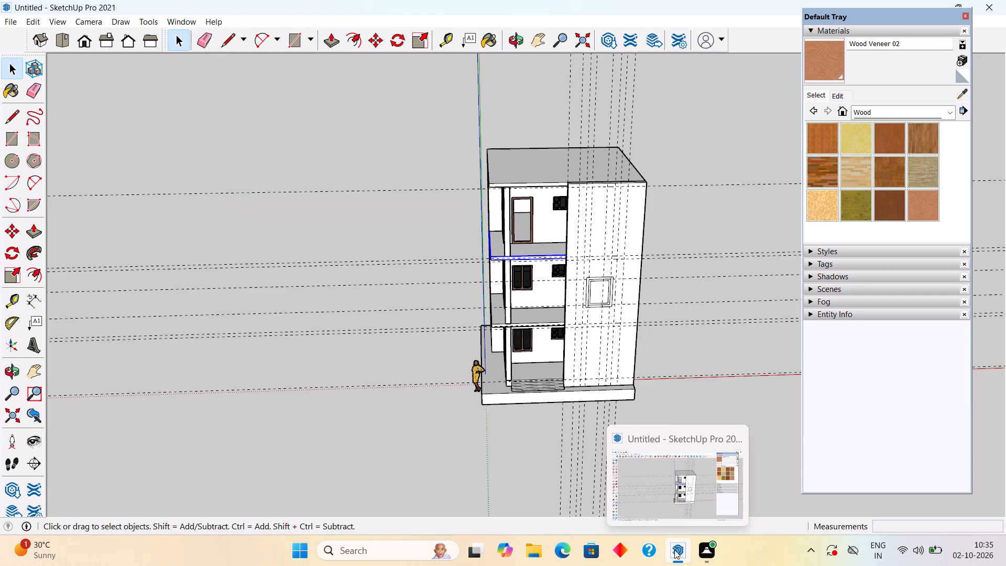
# Undo the middle-storey window work on the front block's wall, including its outlines, opening and guide lines, back to a plain face.
pyautogui.click(544, 412)
pyautogui.scroll(6, 641, 265)
pyautogui.scroll(5, 684, 231)
pyautogui.click(598, 282)
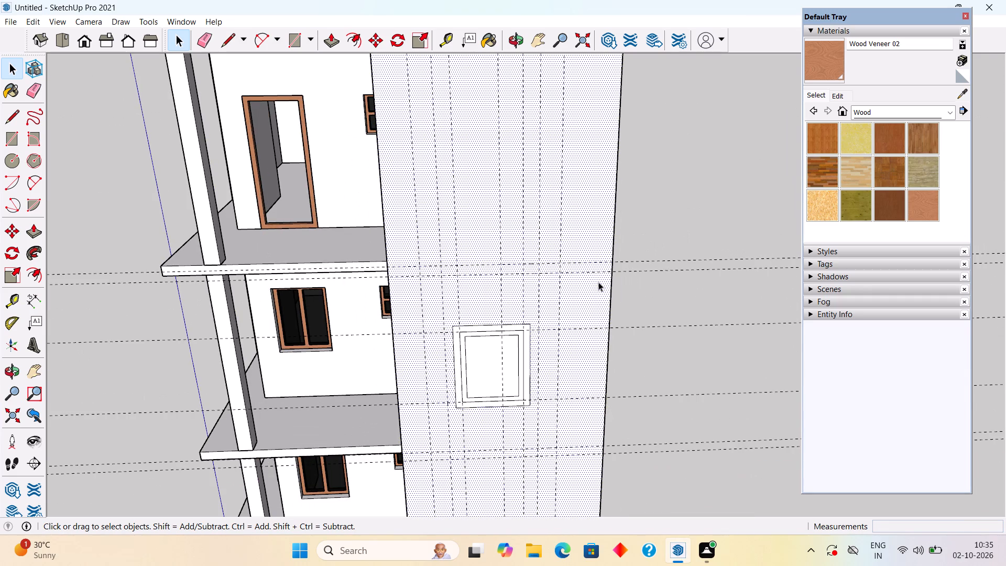
pyautogui.tripleClick(598, 282)
pyautogui.doubleClick(598, 282)
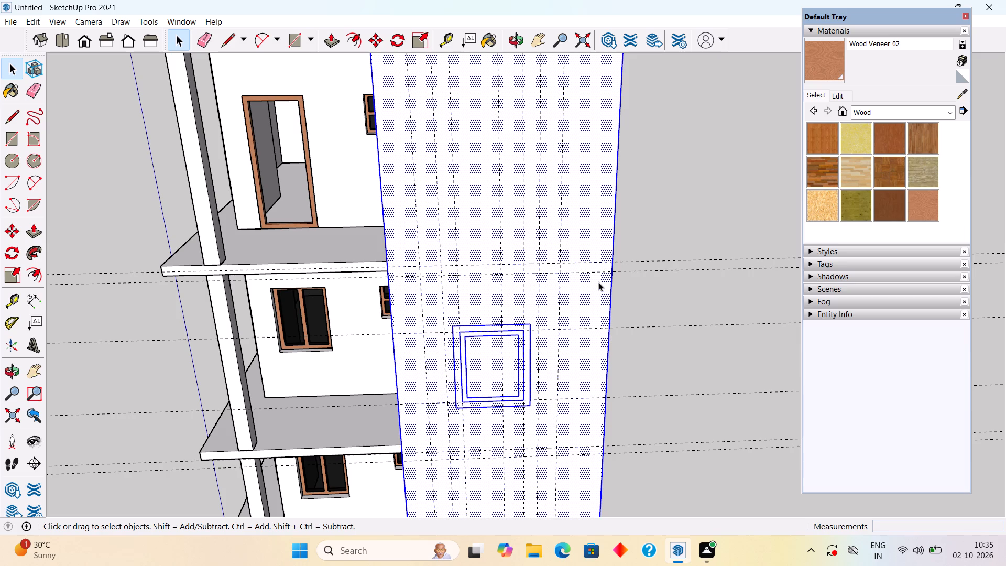
pyautogui.hotkey('ctrl', 'z')
pyautogui.hotkey('ctrl', 'z')
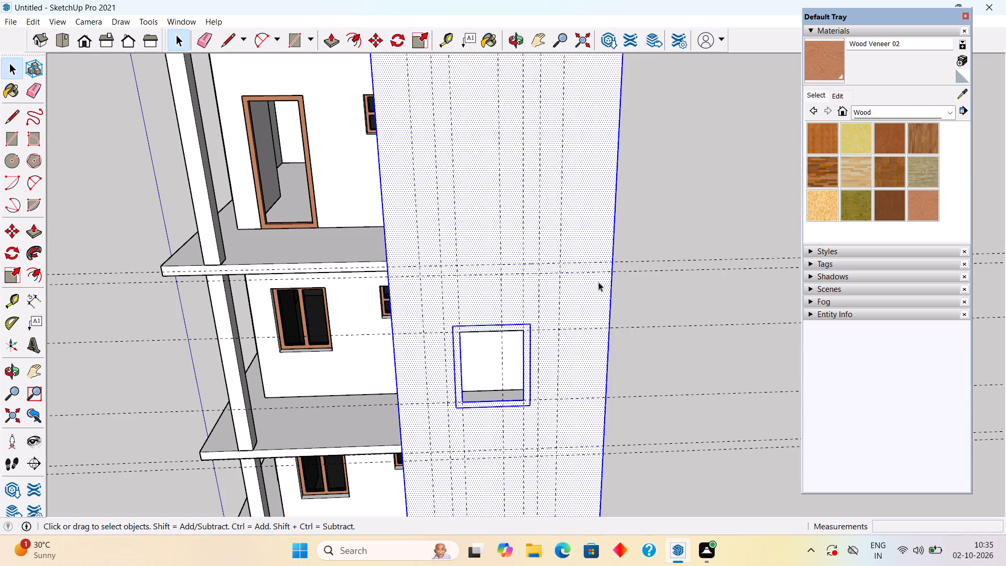
pyautogui.hotkey('ctrl', 'z')
pyautogui.hotkey('ctrl', 'z')
pyautogui.hotkey('ctrl', 'z')
pyautogui.hotkey('ctrl', 'z')
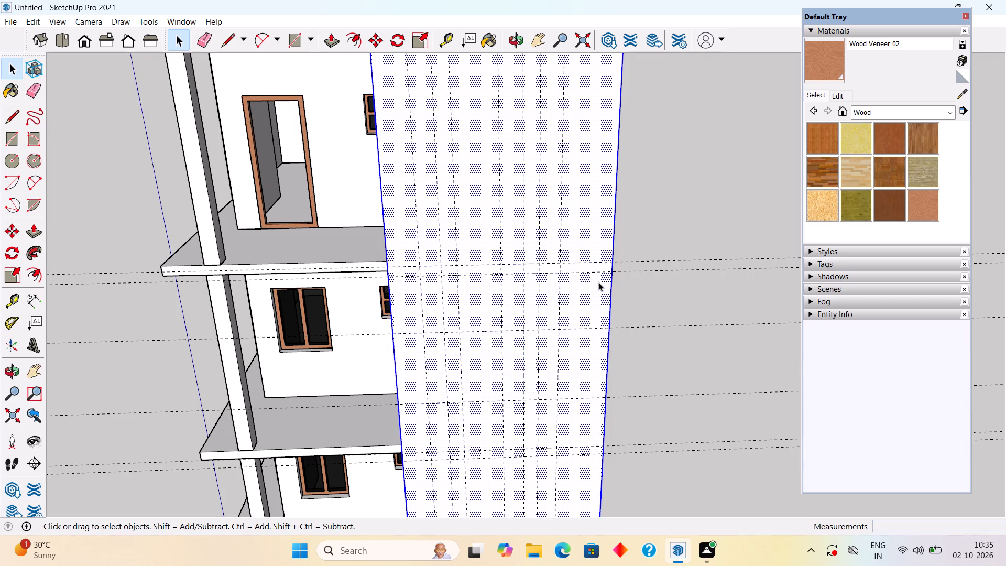
pyautogui.hotkey('ctrl', 'z')
pyautogui.hotkey('ctrl', 'z')
pyautogui.hotkey('ctrl', 'z')
pyautogui.hotkey('ctrl', 'z')
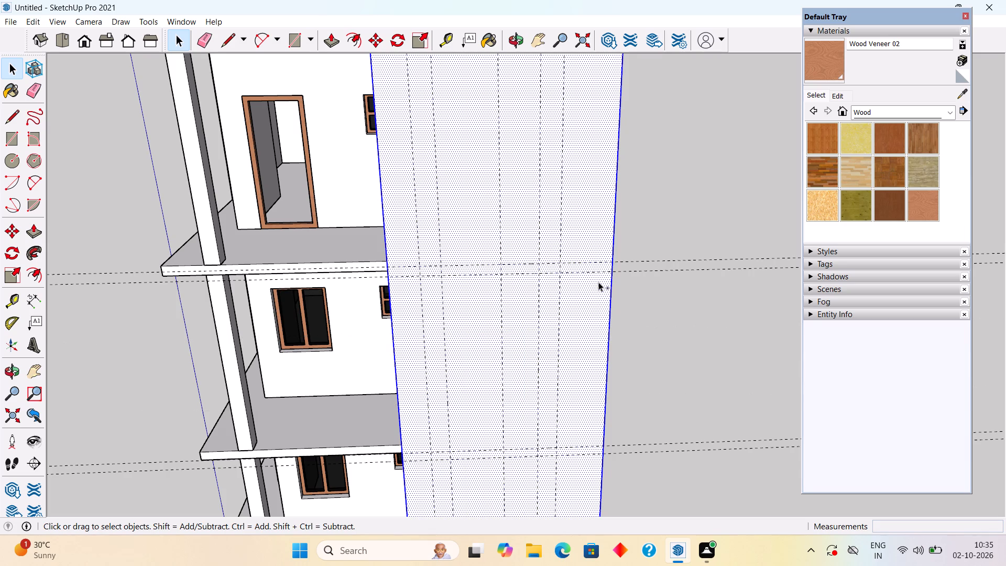
pyautogui.hotkey('ctrl', 'z')
# Make the front block's front wall face and its boundary edges into a group.
pyautogui.scroll(-8, 594, 298)
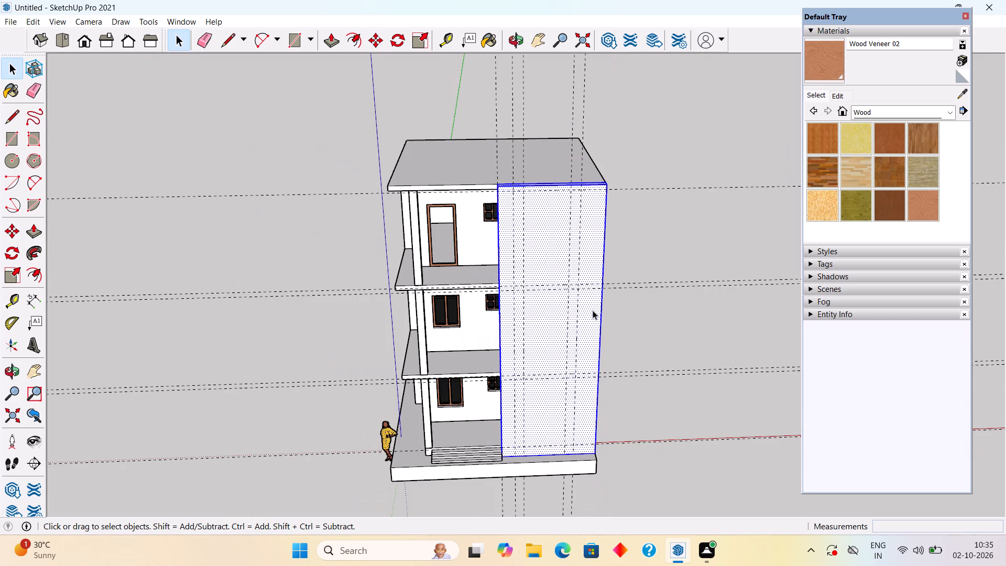
pyautogui.rightClick(594, 310)
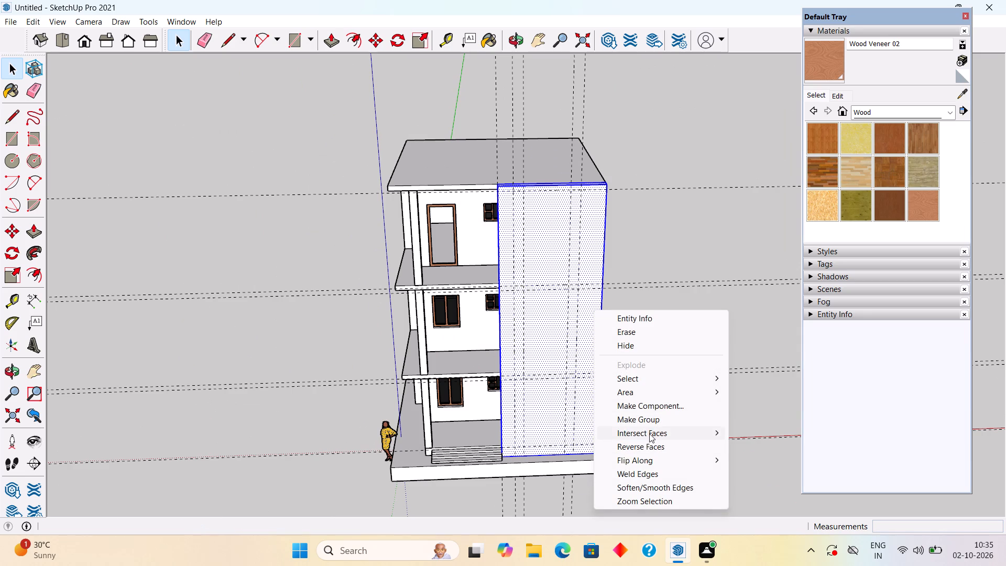
pyautogui.click(654, 424)
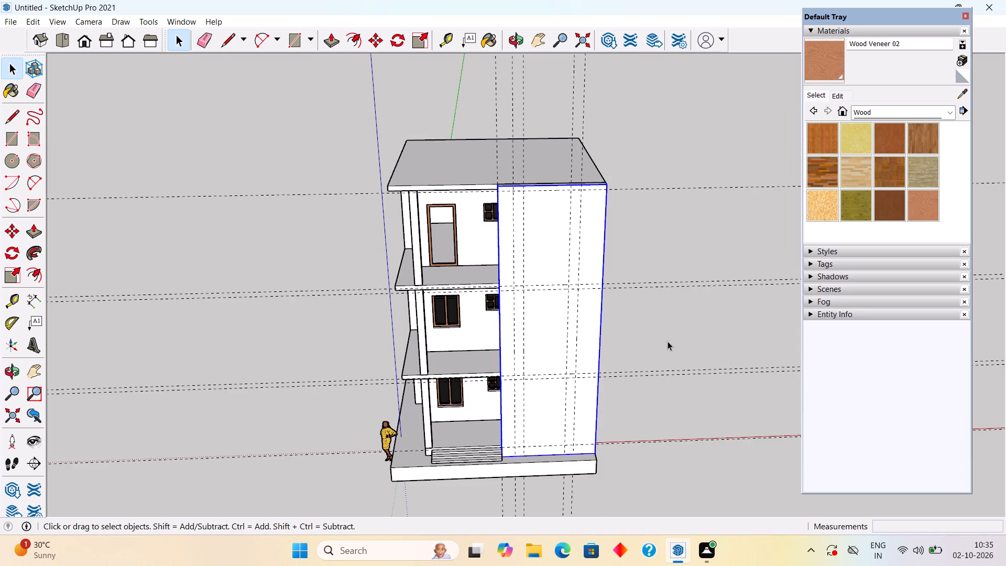
pyautogui.click(665, 332)
# Open the front wall group and place horizontal guides 3' above the middle storey's floor slab guide and 4' above that new guide.
pyautogui.moveTo(621, 325); pyautogui.dragTo(549, 258, button='middle')
pyautogui.scroll(6, 506, 309)
pyautogui.tripleClick(521, 307)
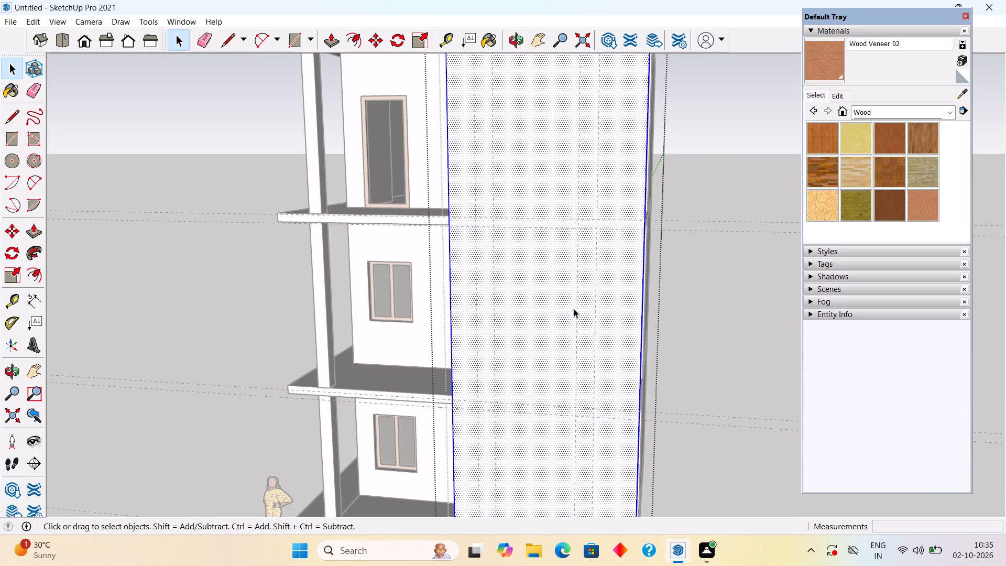
pyautogui.moveTo(583, 329); pyautogui.dragTo(638, 271, button='middle')
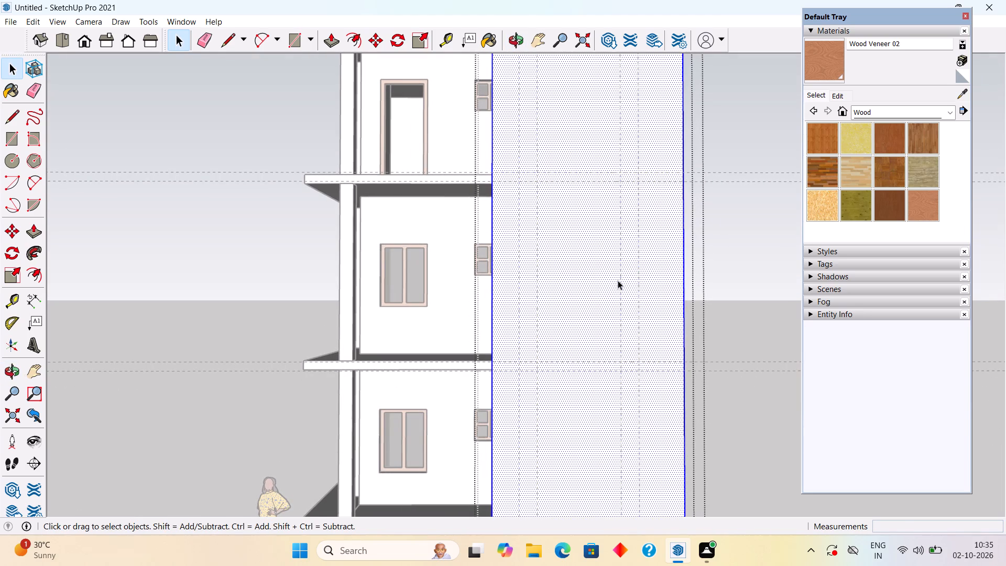
pyautogui.press('t')
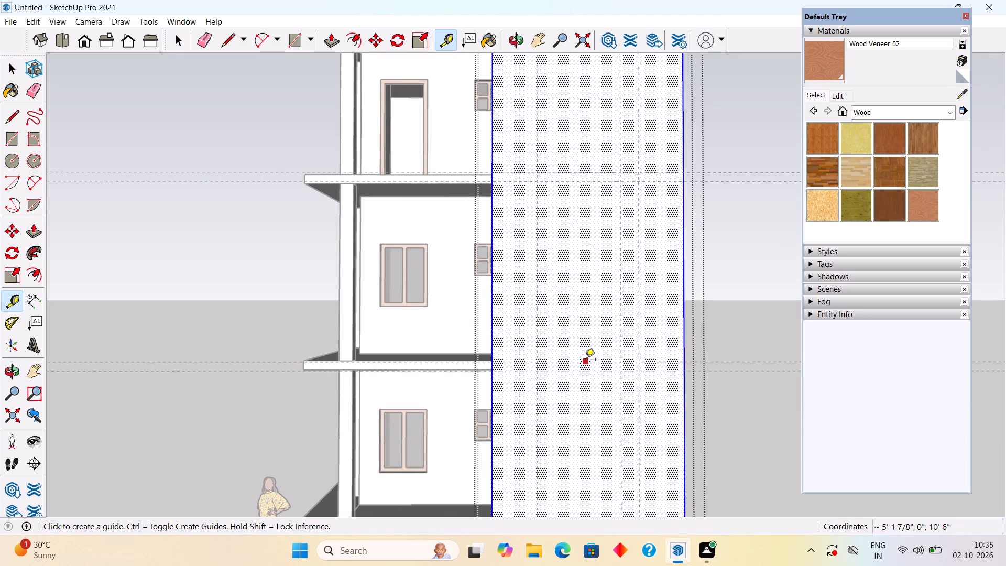
pyautogui.click(585, 361)
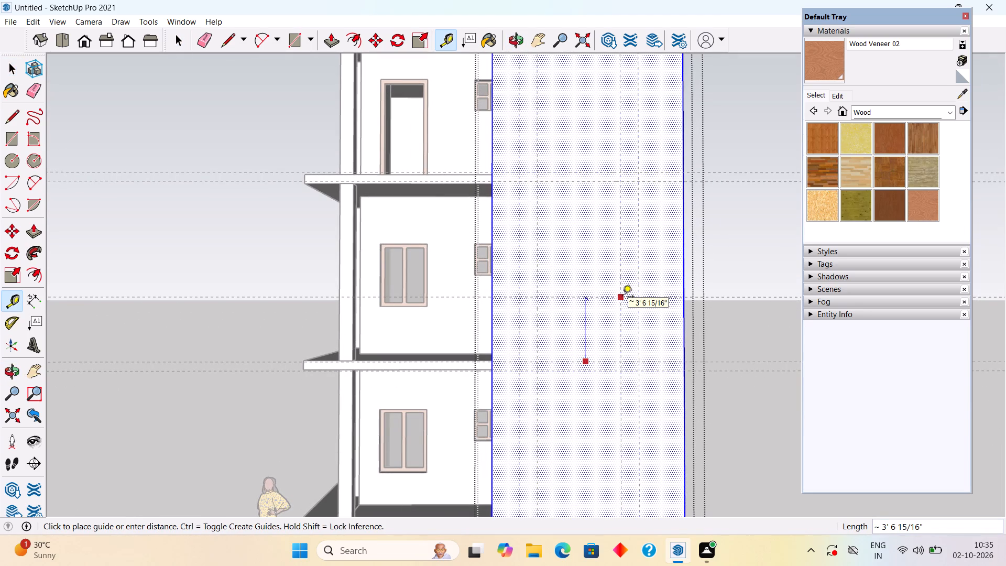
pyautogui.write("3'")
pyautogui.press('Return')
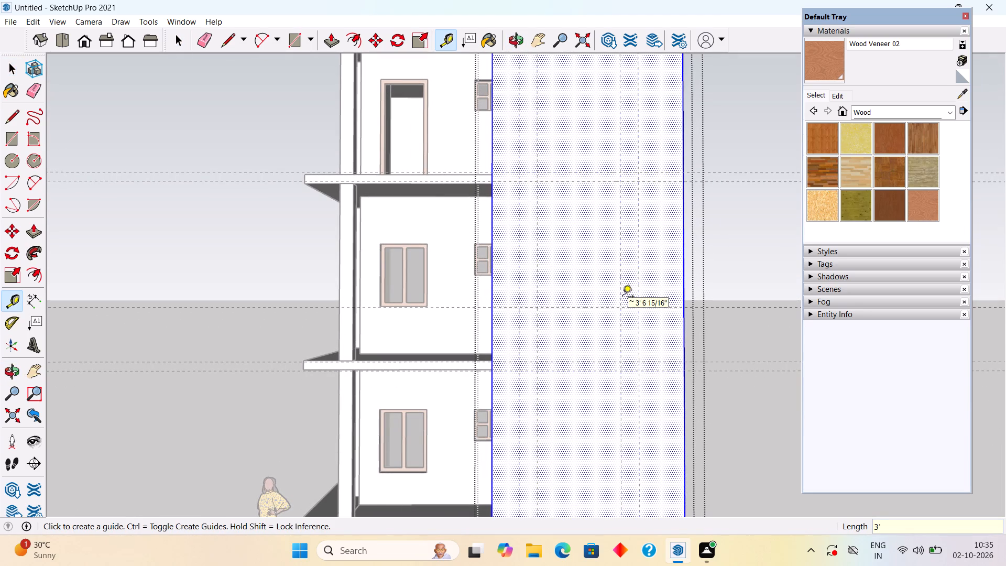
pyautogui.click(579, 309)
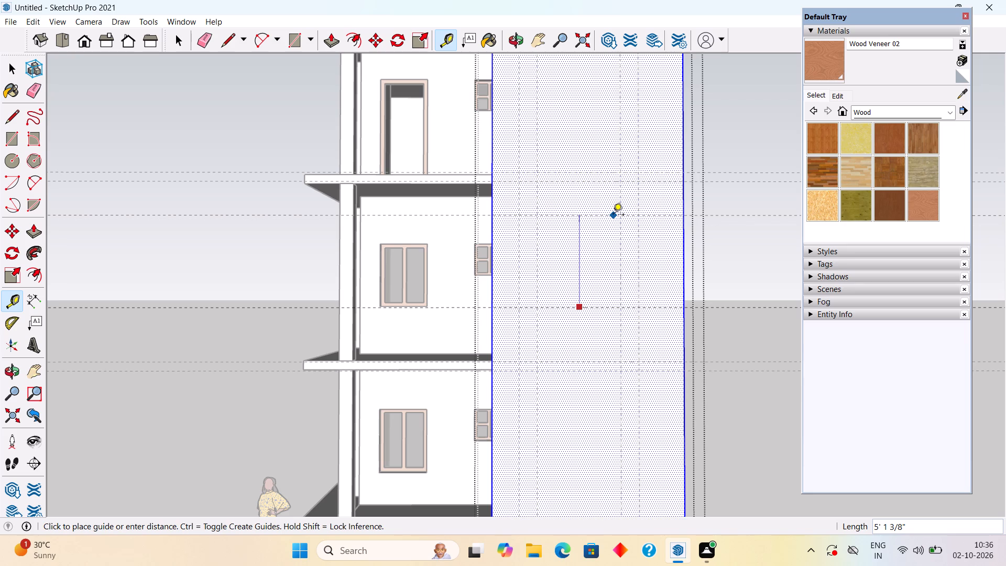
pyautogui.write("4'")
pyautogui.press('Return')
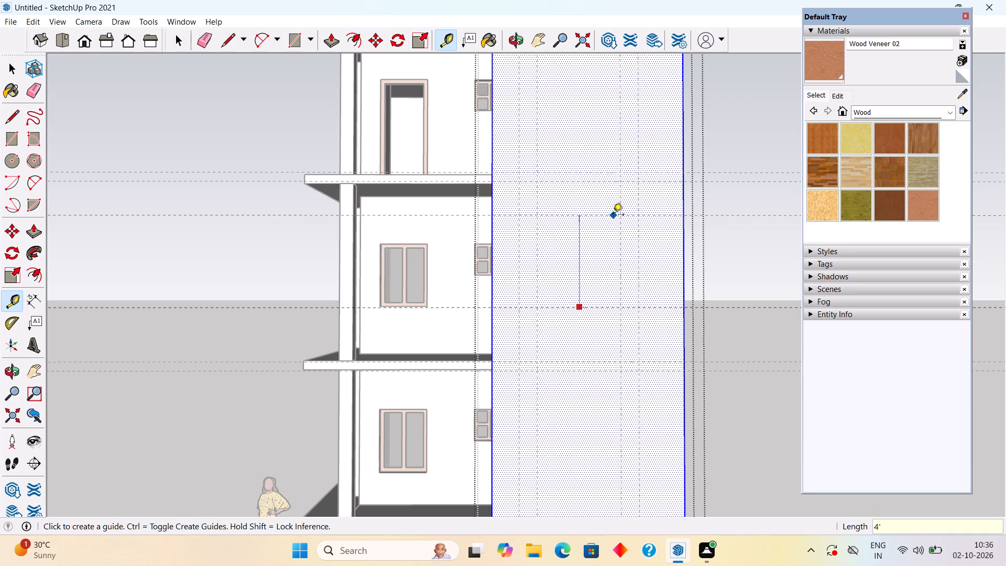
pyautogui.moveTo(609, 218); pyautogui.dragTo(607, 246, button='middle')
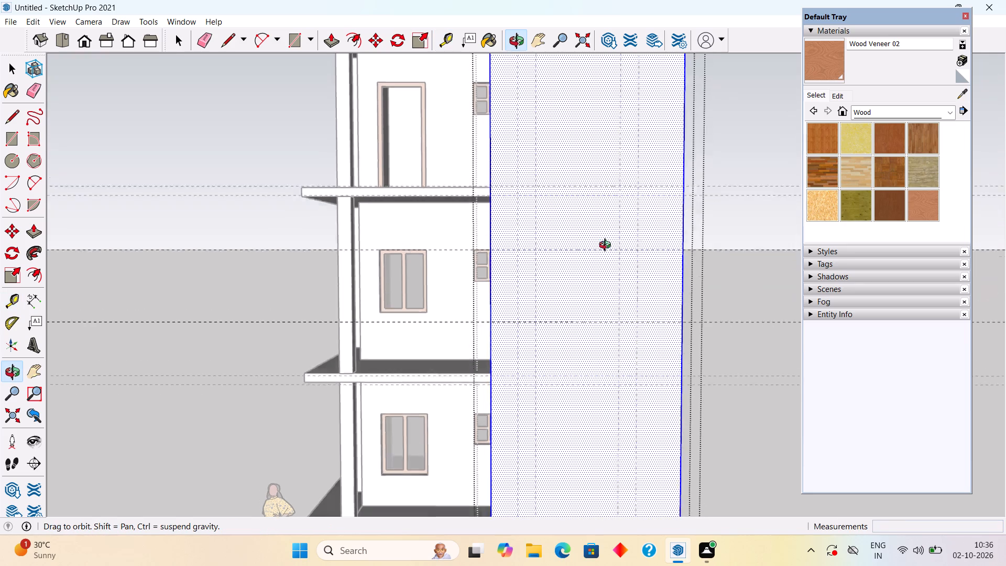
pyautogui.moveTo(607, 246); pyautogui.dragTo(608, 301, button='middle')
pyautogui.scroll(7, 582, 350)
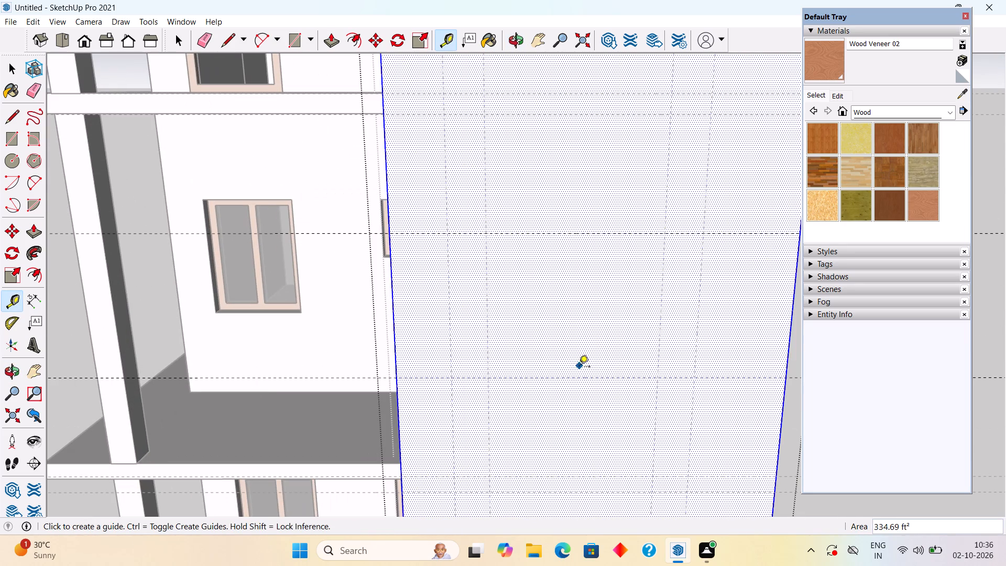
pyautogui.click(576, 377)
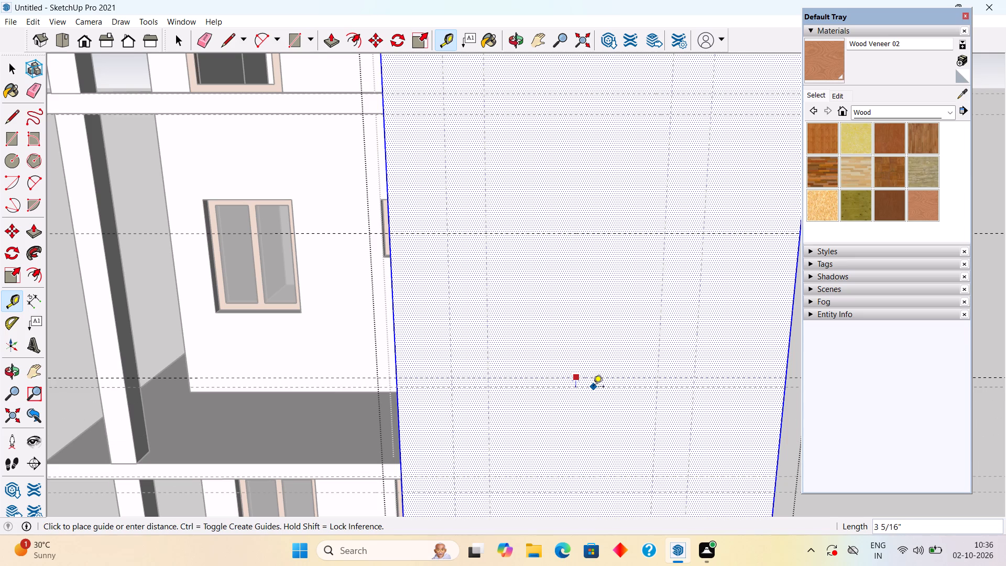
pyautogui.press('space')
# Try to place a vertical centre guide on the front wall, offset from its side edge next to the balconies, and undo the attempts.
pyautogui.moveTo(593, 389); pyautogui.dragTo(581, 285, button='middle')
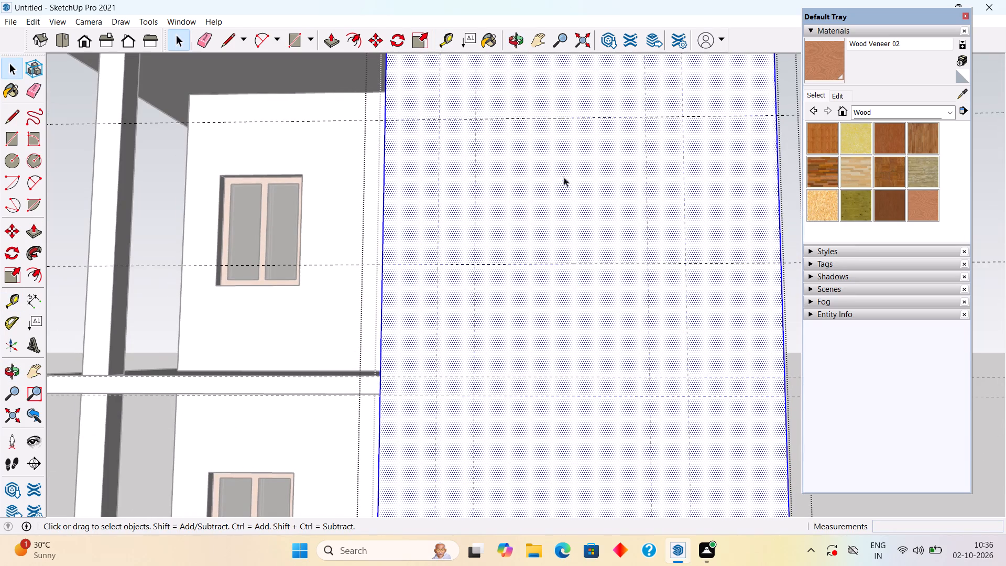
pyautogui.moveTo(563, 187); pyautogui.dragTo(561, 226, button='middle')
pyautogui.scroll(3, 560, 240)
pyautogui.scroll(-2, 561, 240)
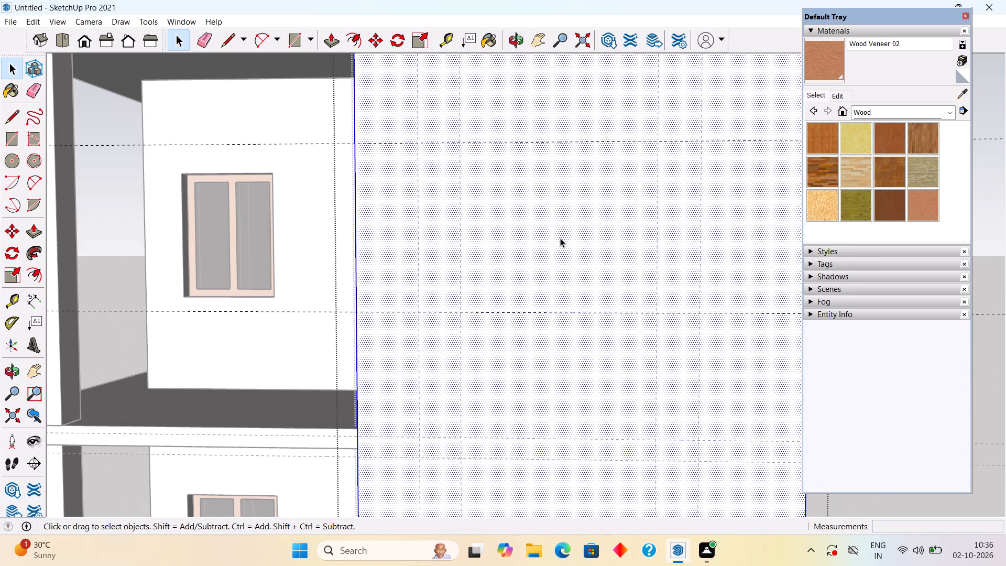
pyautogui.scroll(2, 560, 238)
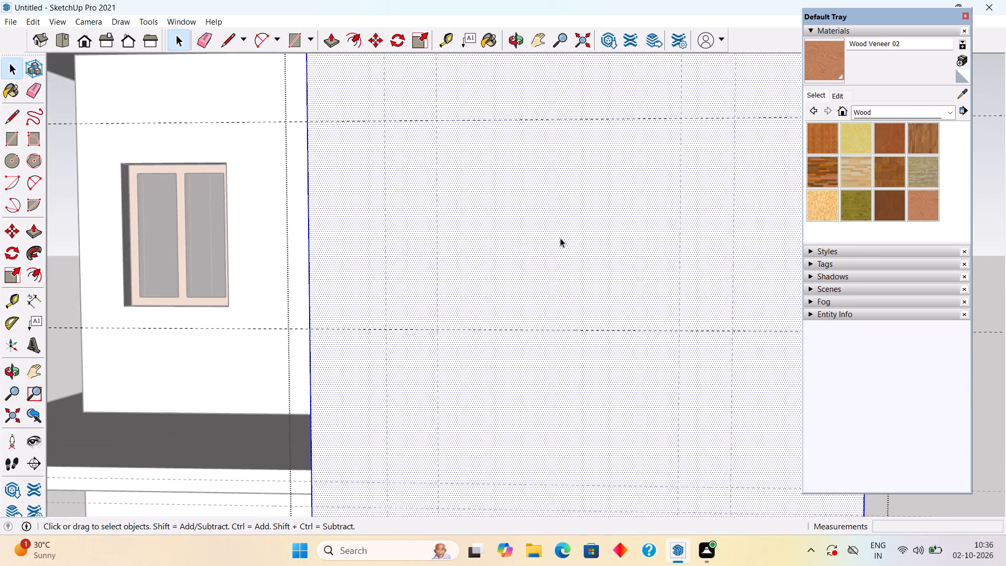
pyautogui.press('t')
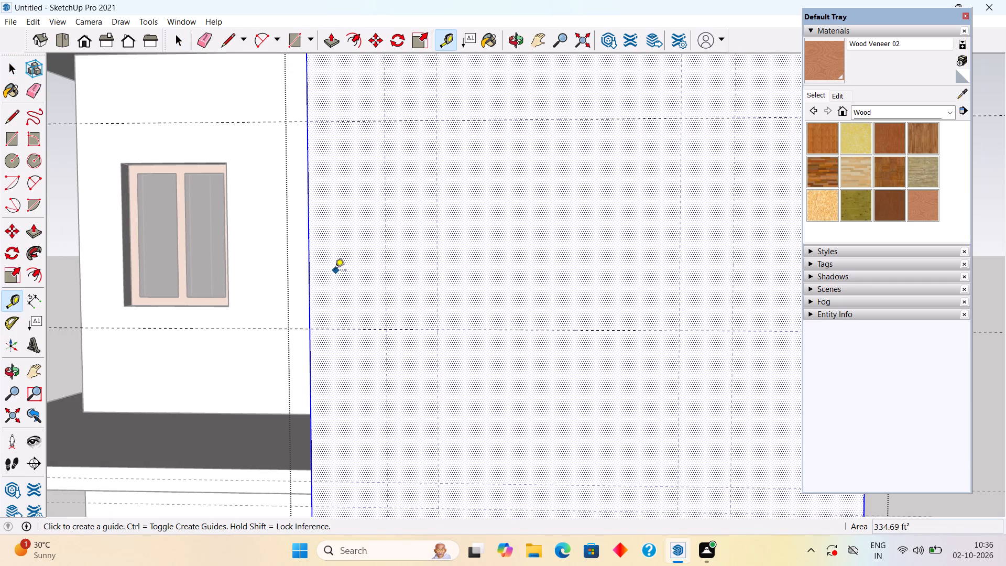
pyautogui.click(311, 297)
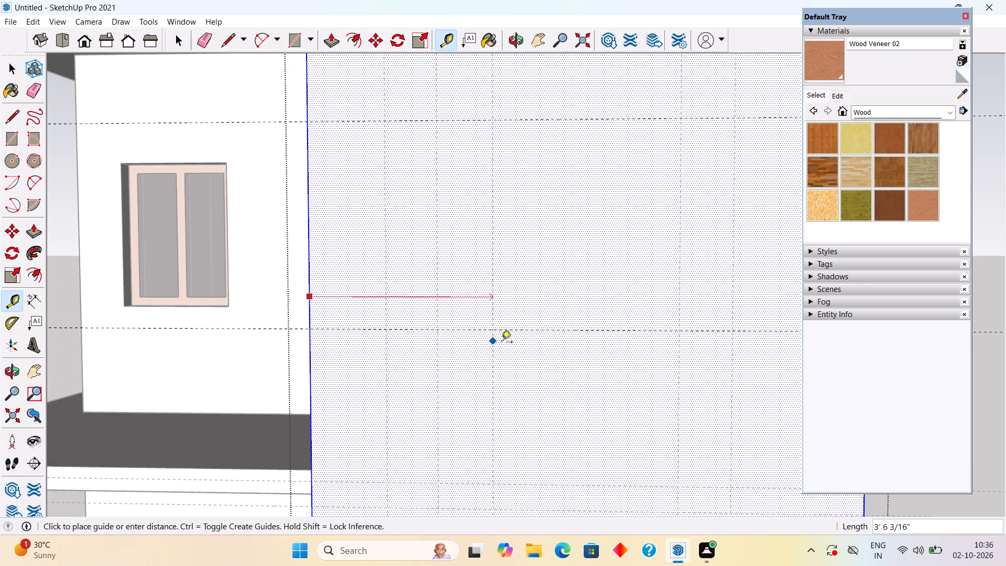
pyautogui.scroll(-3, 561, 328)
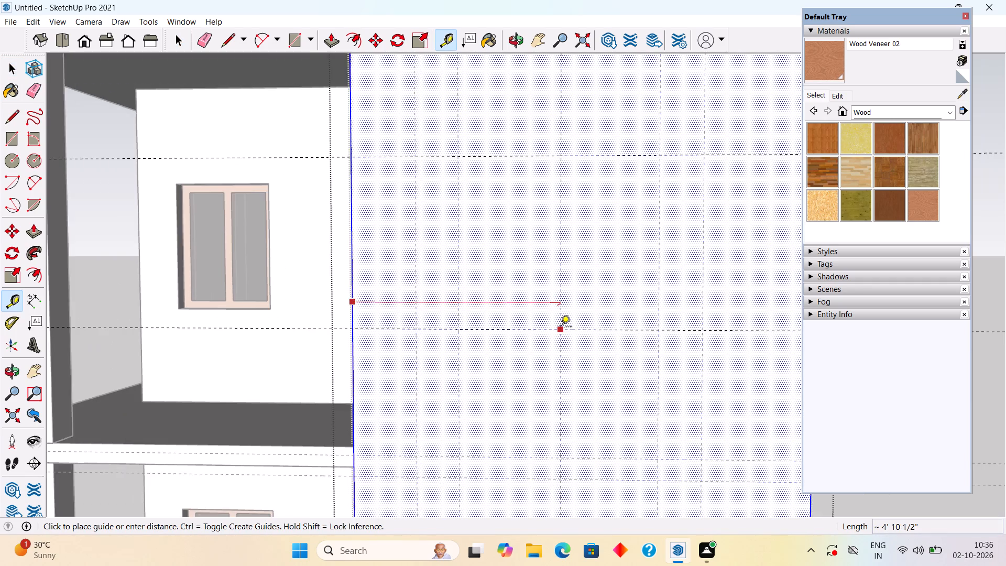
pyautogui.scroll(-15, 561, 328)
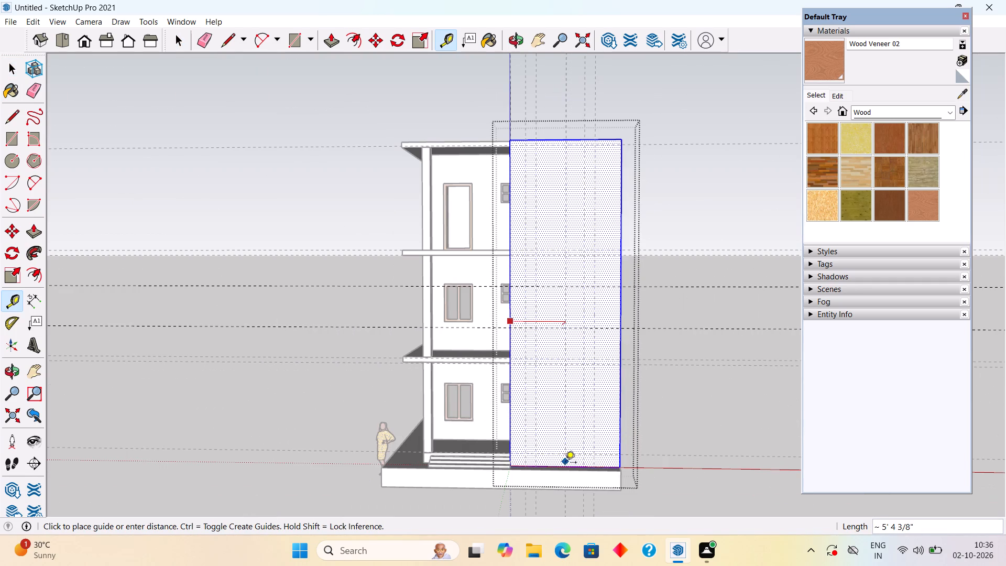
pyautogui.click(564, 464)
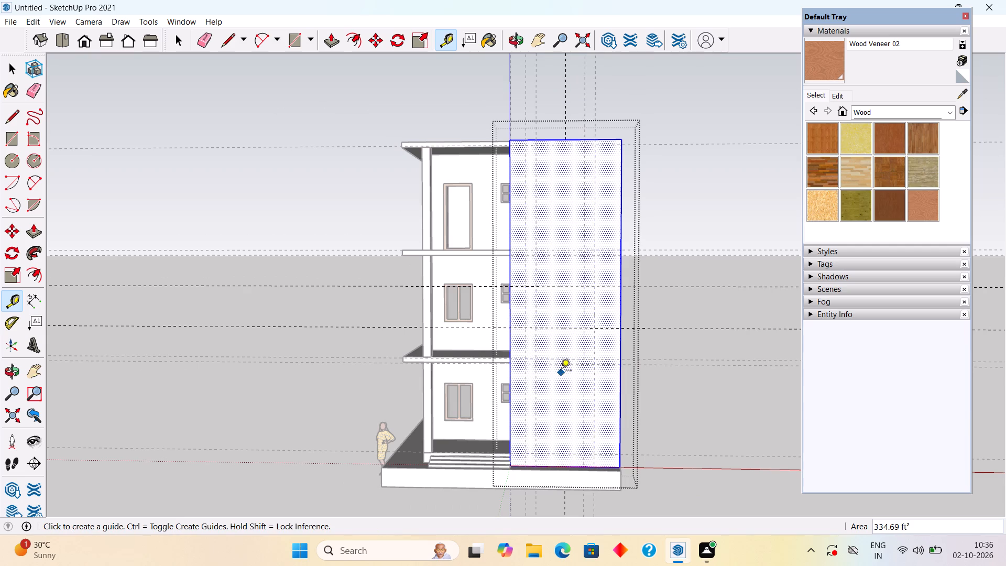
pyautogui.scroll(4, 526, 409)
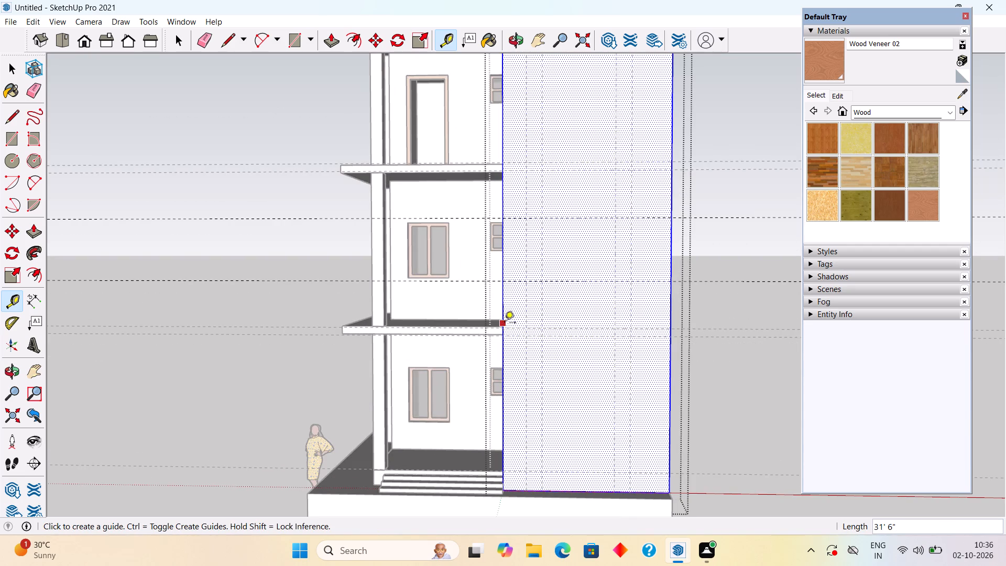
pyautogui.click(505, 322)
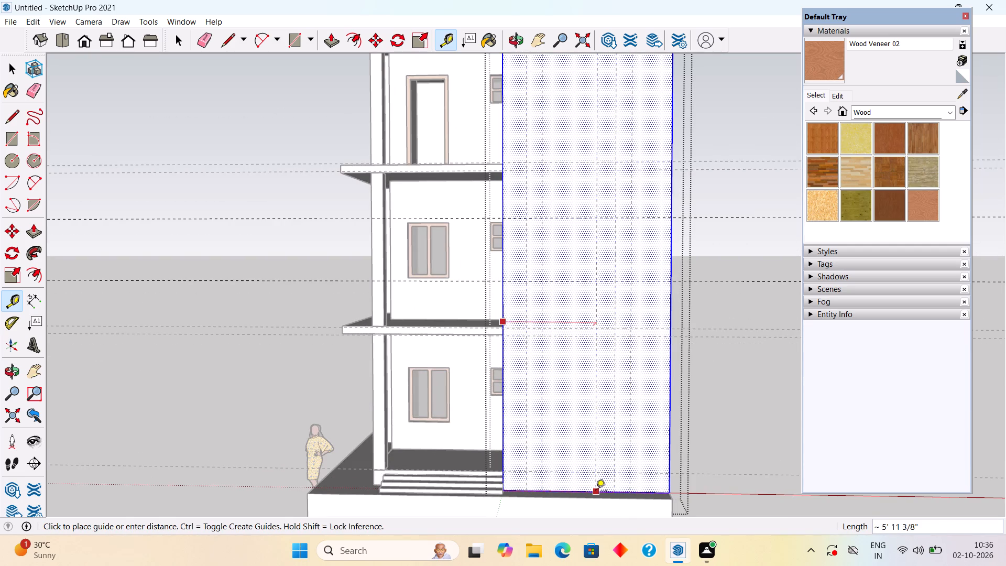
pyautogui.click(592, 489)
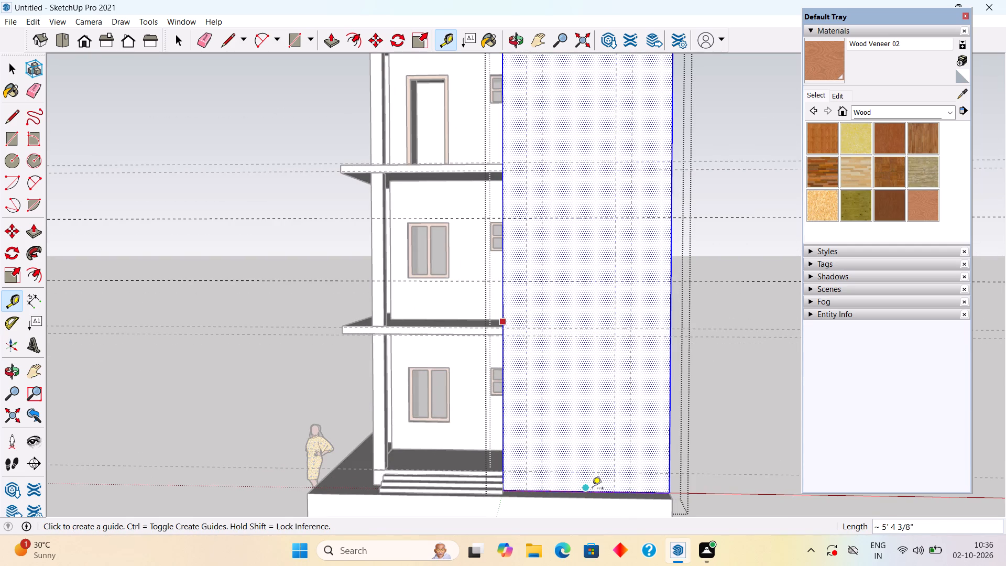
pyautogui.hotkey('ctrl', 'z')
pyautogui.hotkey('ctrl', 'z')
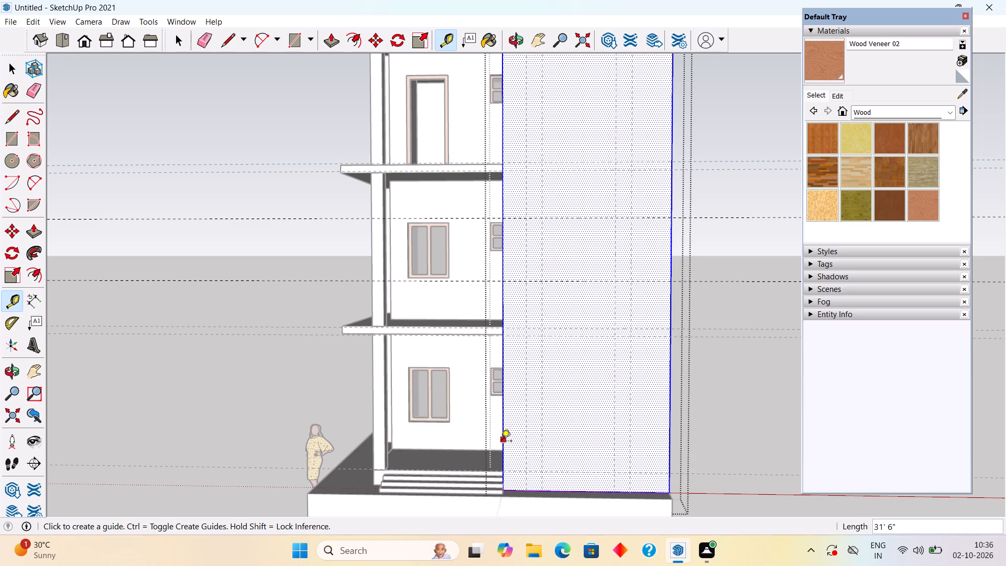
# Place a vertical guide 5' 3 3/4" from the front wall's balcony-side edge, at the midpoint of its bottom edge.
pyautogui.click(501, 442)
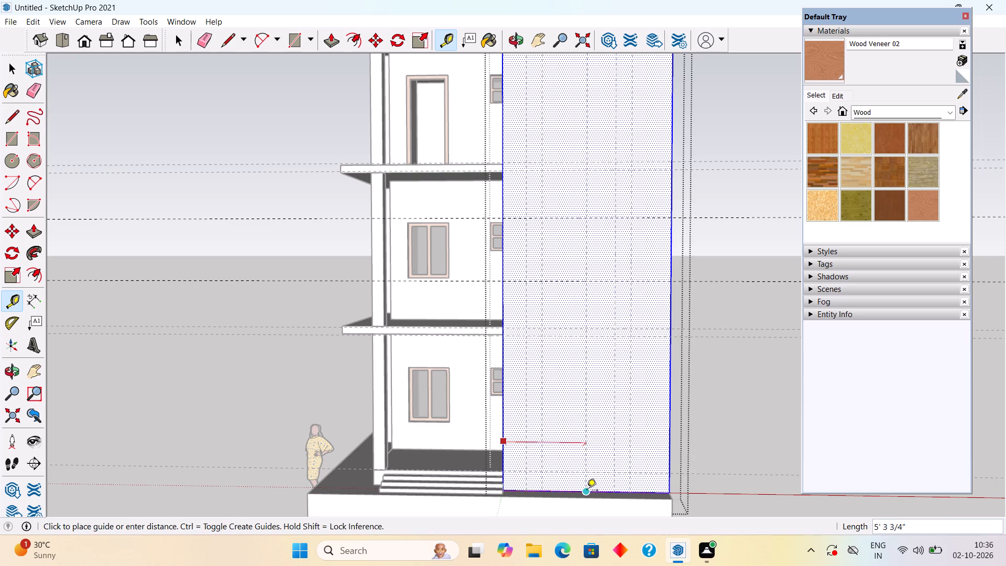
pyautogui.click(587, 491)
pyautogui.press('space')
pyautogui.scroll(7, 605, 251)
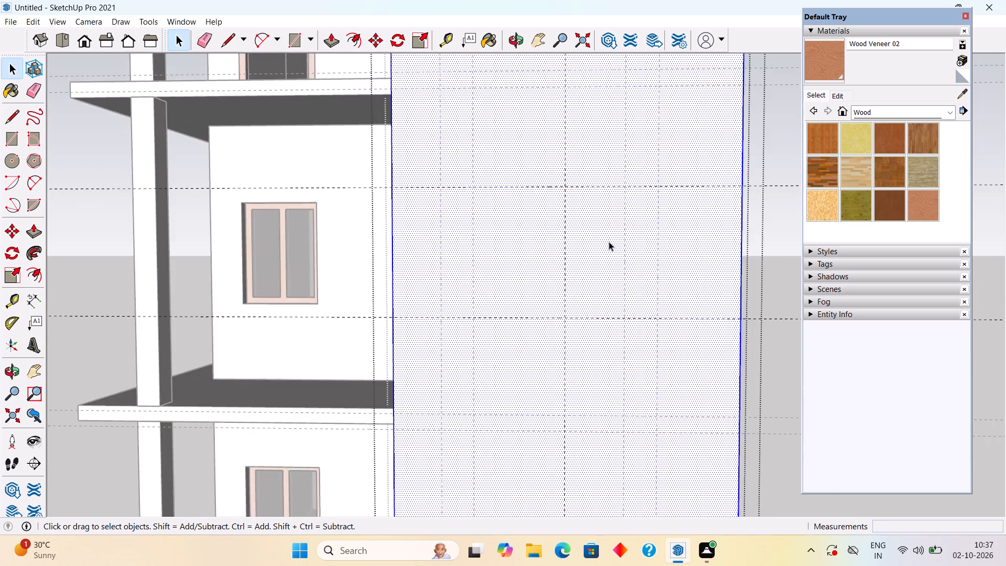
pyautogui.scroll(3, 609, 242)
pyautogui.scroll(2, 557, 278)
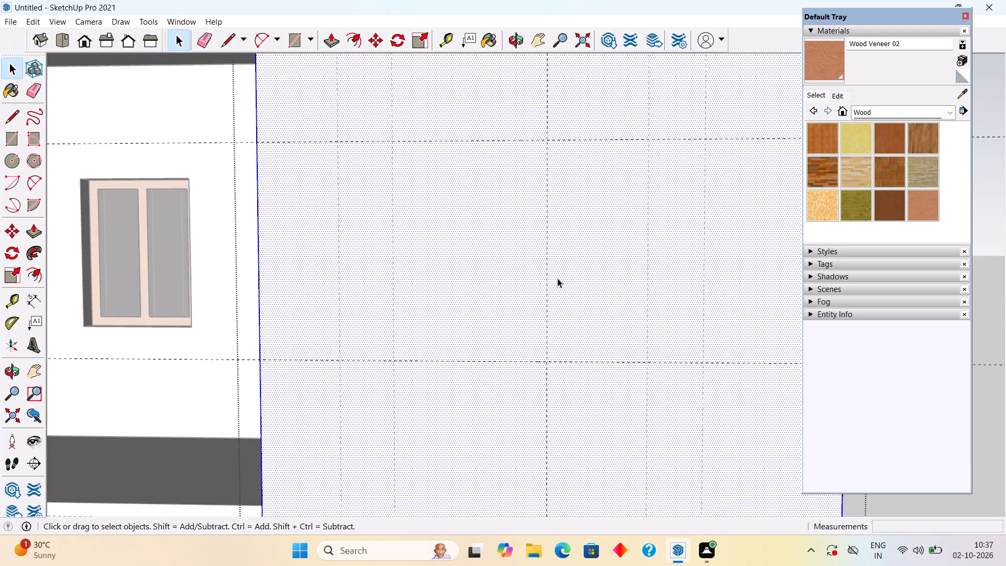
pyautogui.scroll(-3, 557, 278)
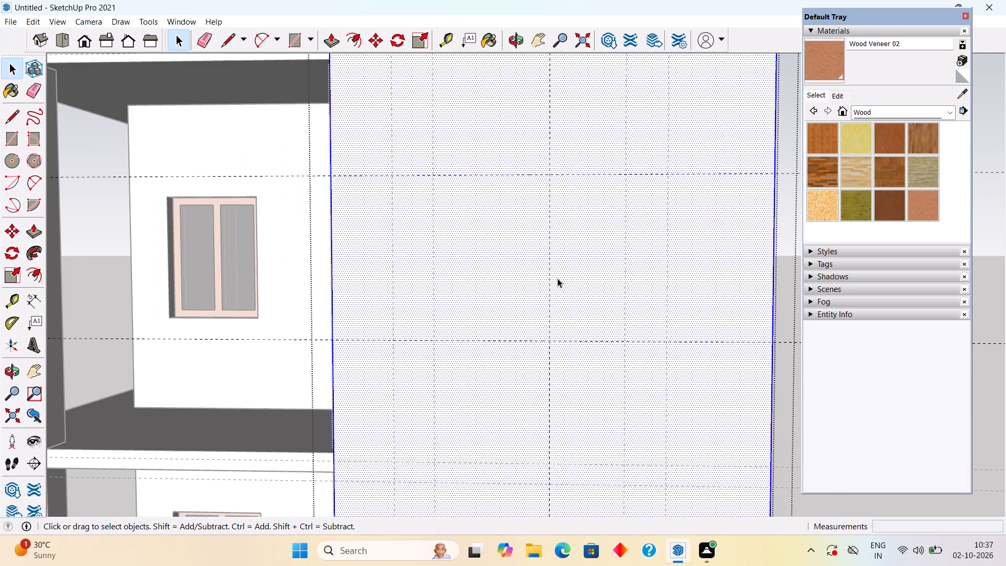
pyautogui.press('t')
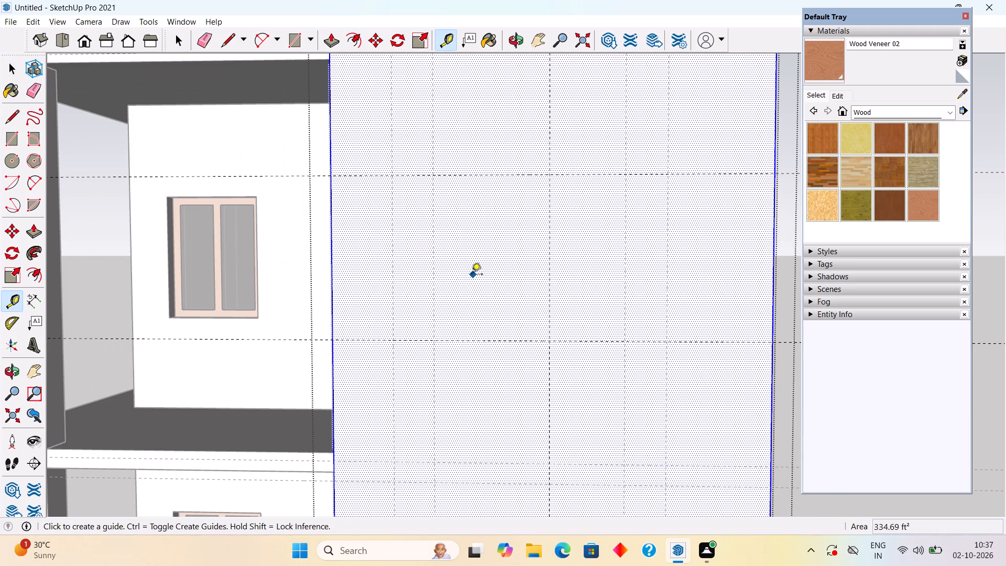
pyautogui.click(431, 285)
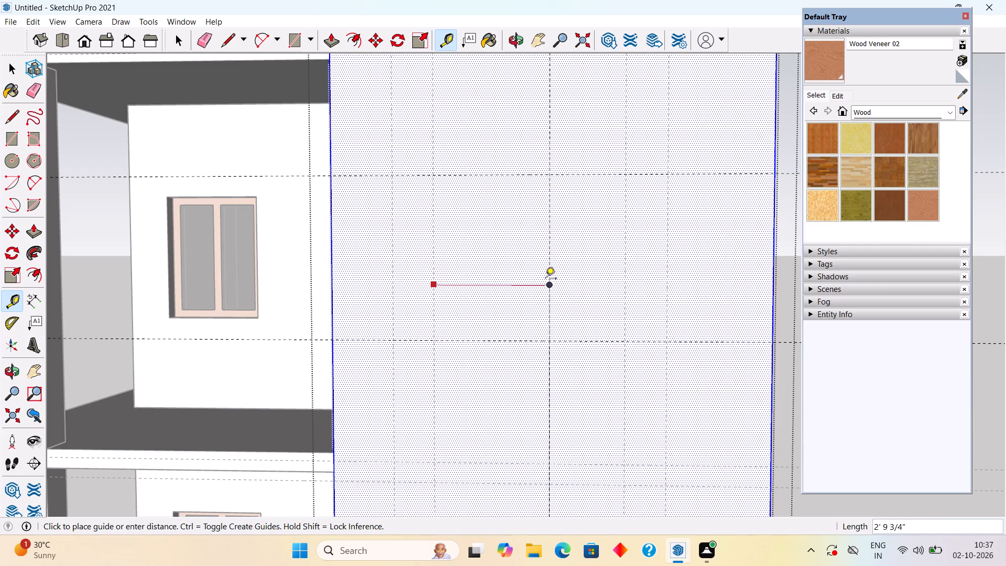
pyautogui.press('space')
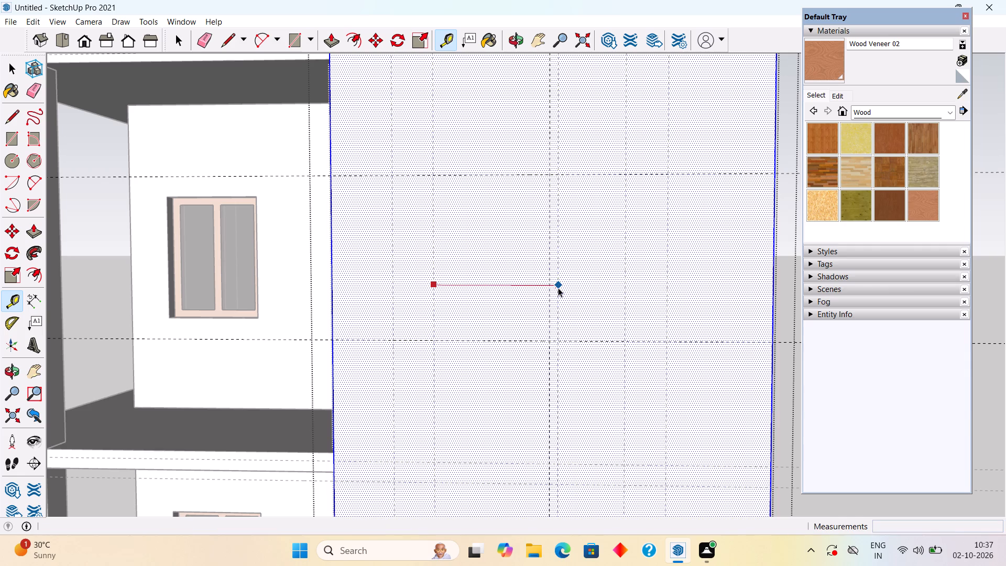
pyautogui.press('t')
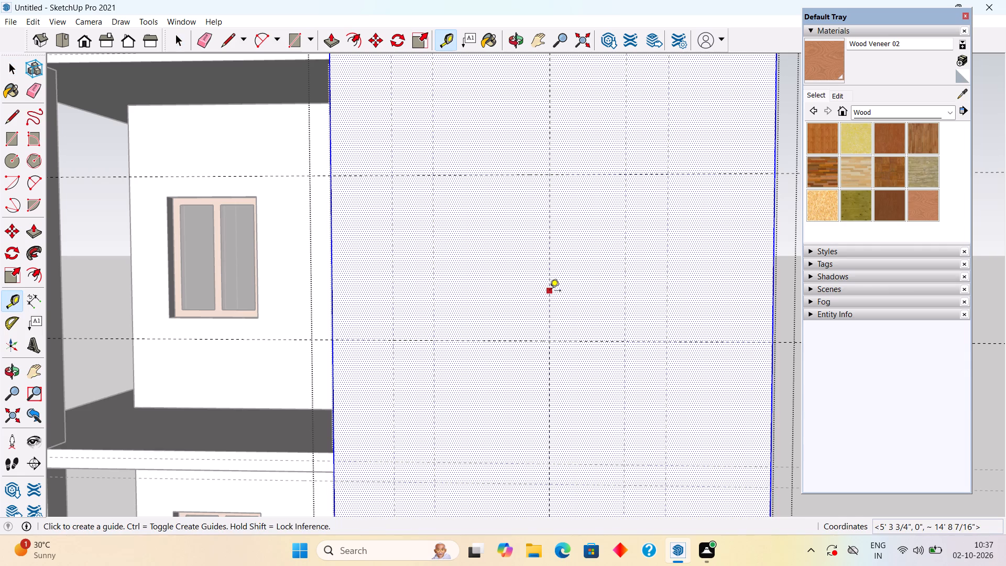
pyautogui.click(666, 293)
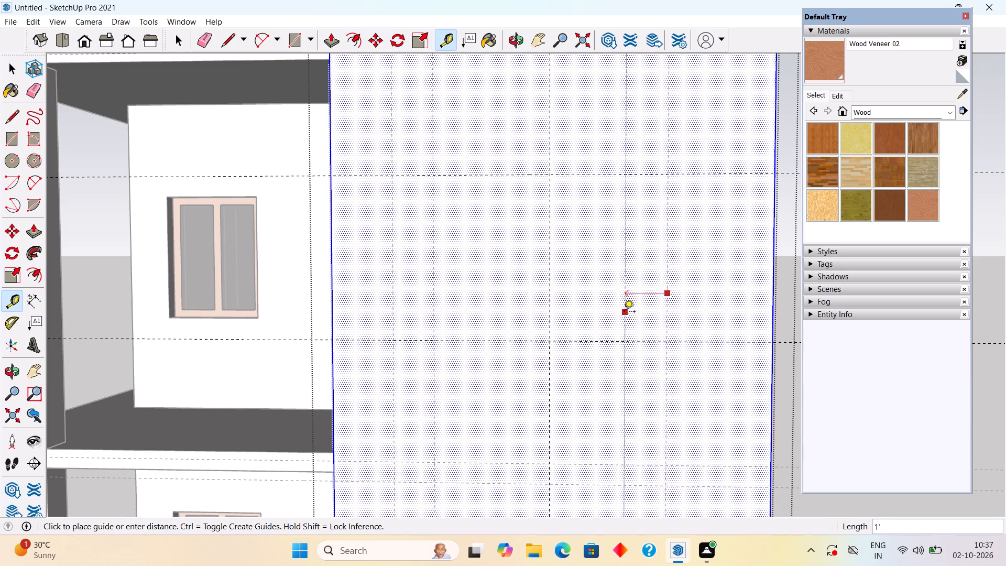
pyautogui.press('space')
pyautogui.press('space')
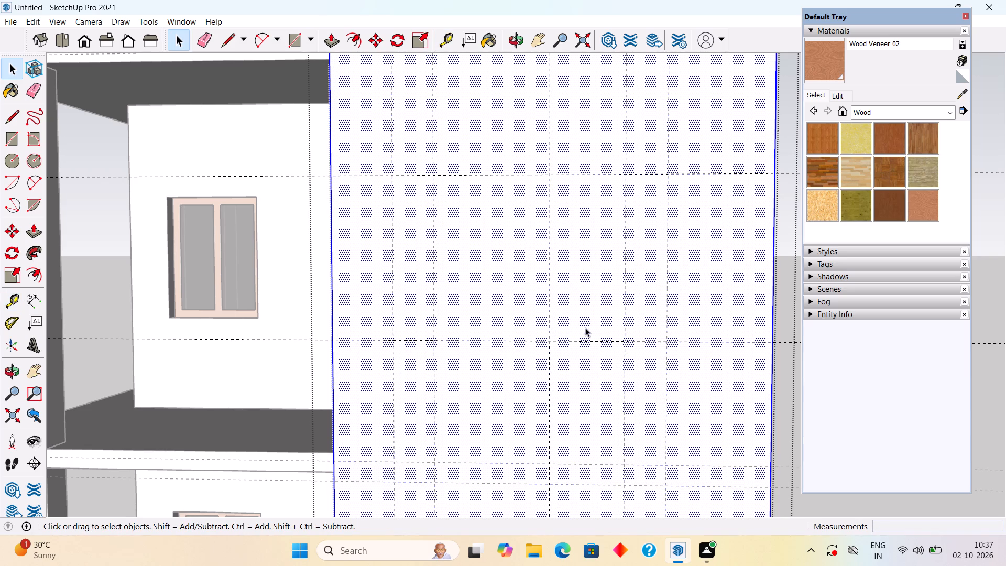
# Place vertical guides 1' from the front wall's centre guide on the side away from the balconies and 2' from it towards the balconies.
pyautogui.scroll(-2, 582, 333)
pyautogui.scroll(2, 542, 311)
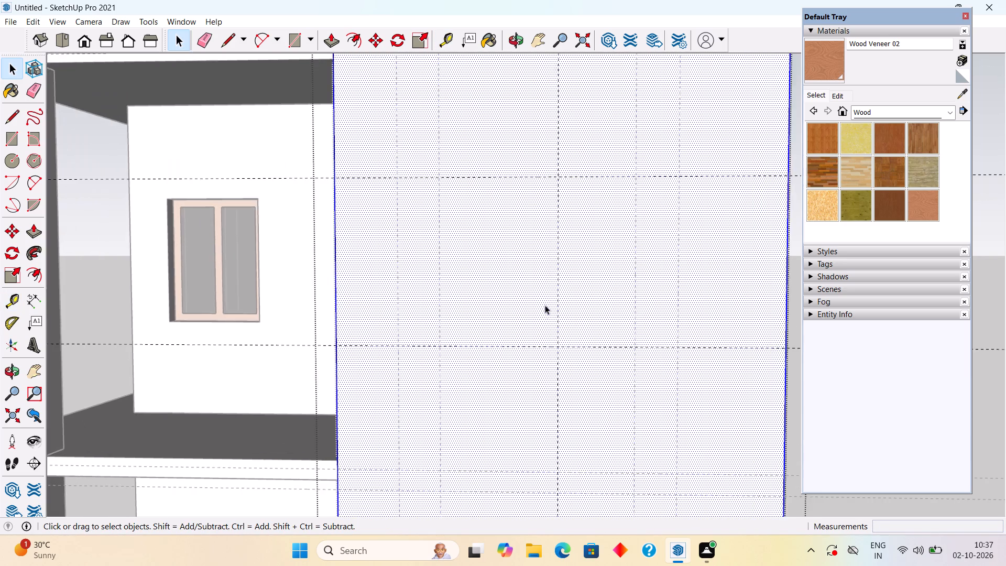
pyautogui.scroll(1, 545, 305)
pyautogui.moveTo(594, 371); pyautogui.dragTo(638, 398, button='middle')
pyautogui.scroll(-3, 642, 389)
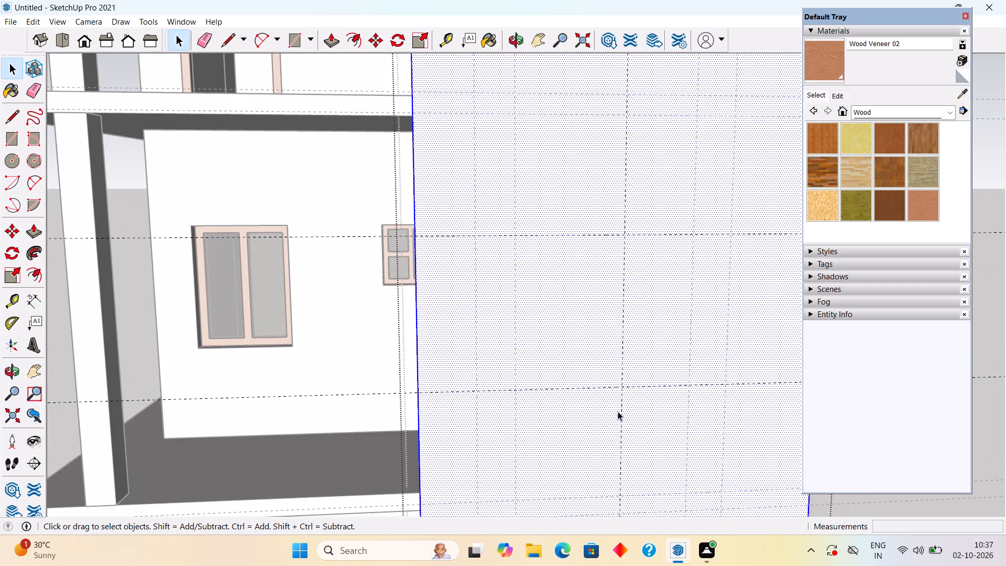
pyautogui.scroll(-1, 618, 411)
pyautogui.moveTo(554, 349); pyautogui.dragTo(484, 336, button='middle')
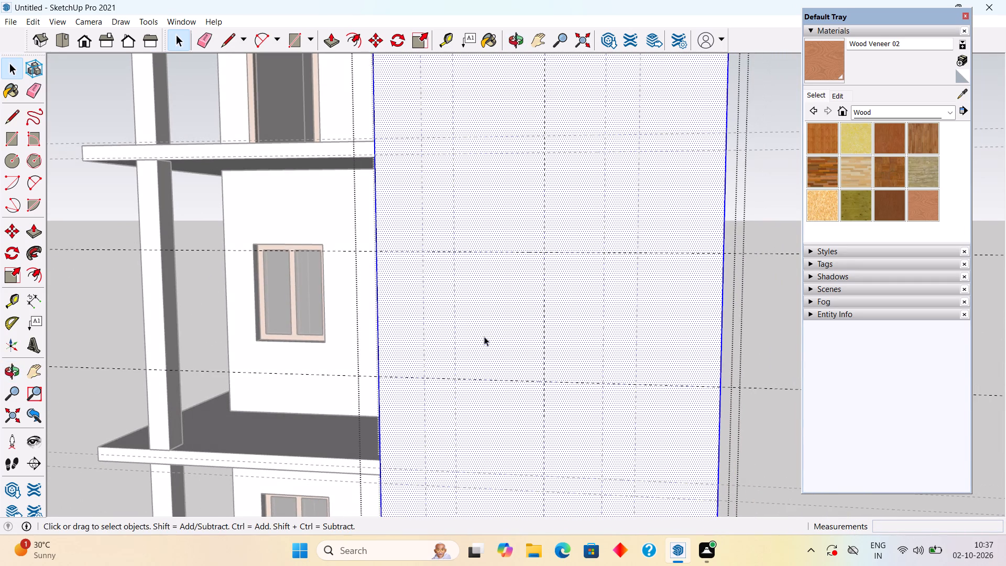
pyautogui.scroll(2, 542, 333)
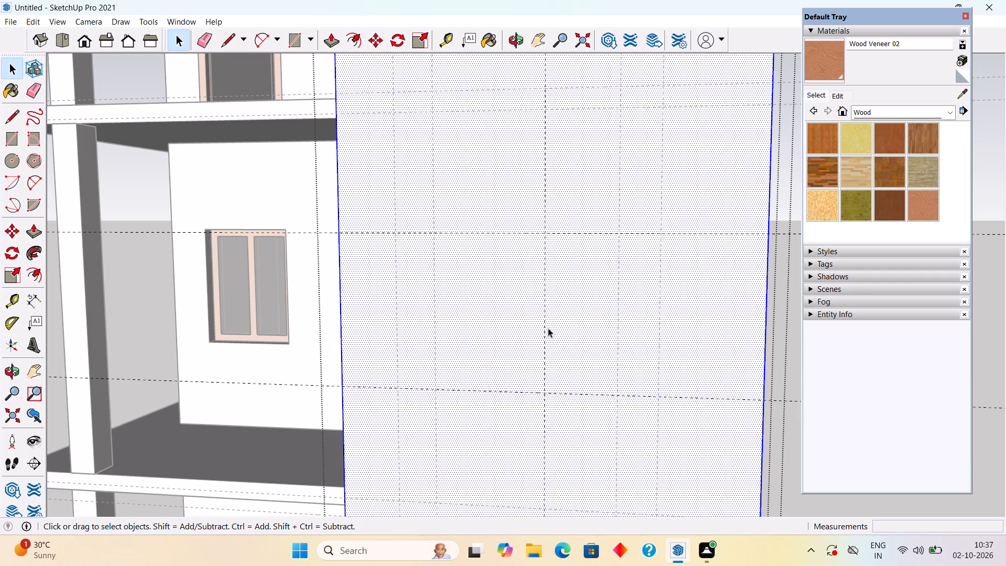
pyautogui.press('t')
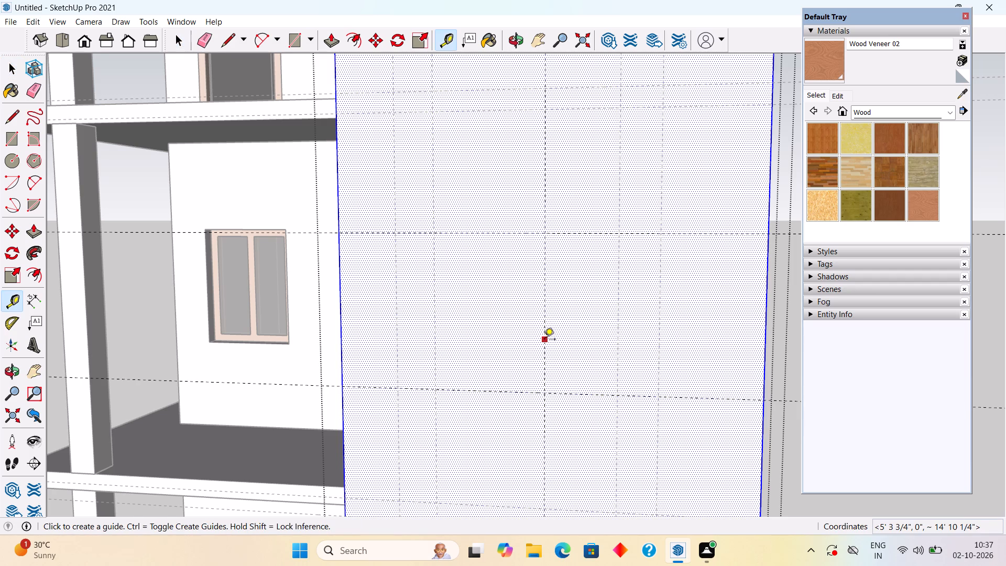
pyautogui.click(544, 340)
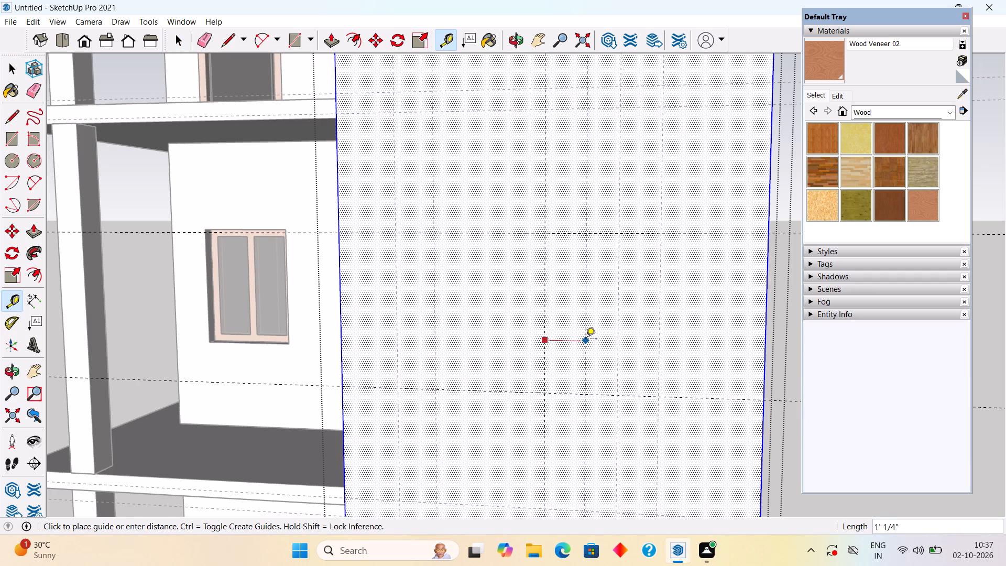
pyautogui.press('1')
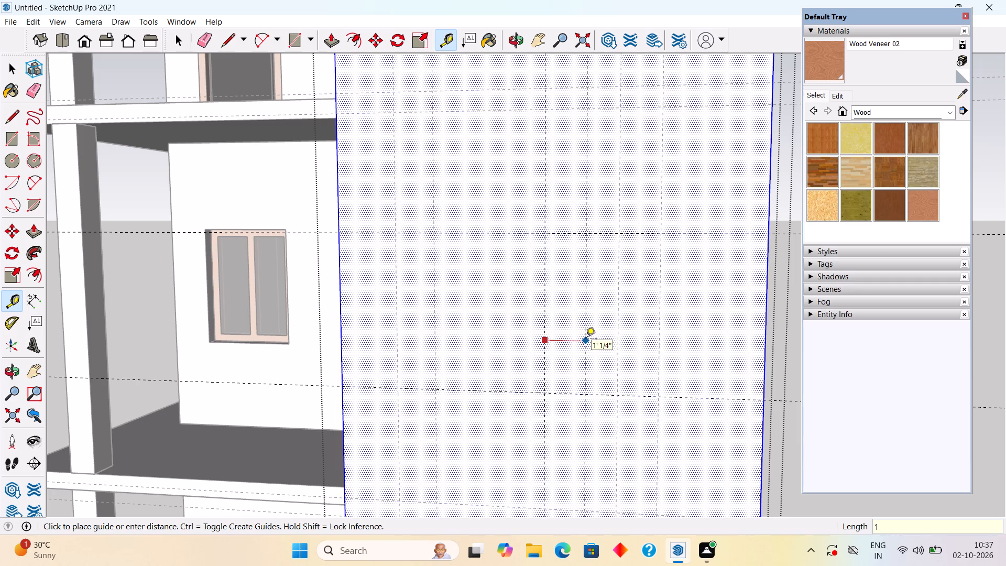
pyautogui.press("'")
pyautogui.press('Return')
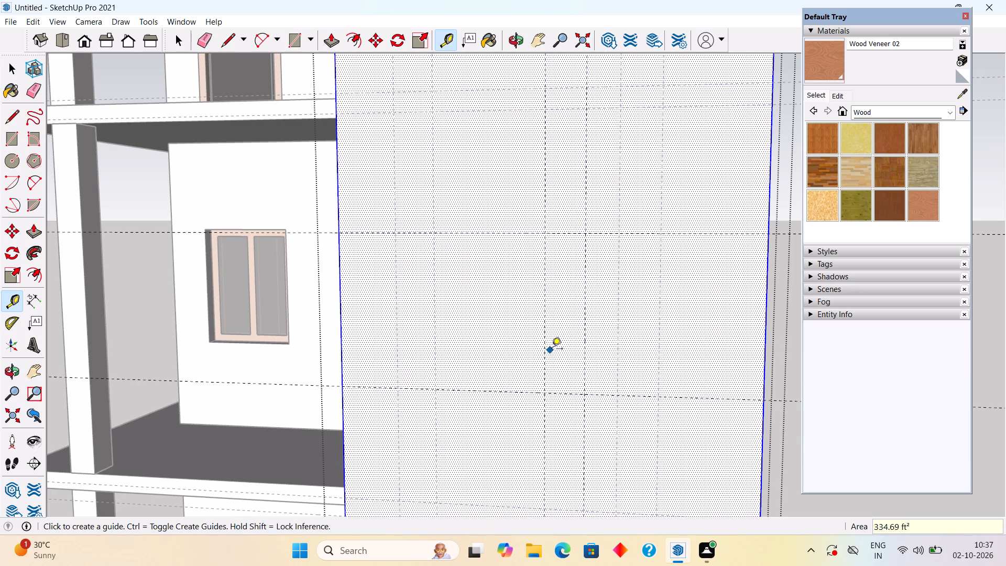
pyautogui.click(544, 347)
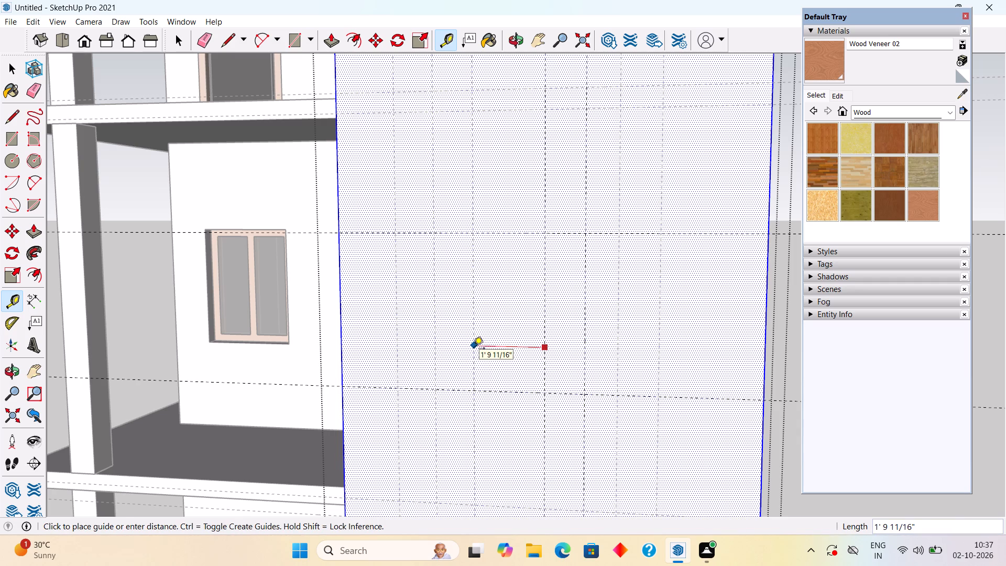
pyautogui.write("2'")
pyautogui.press('Return')
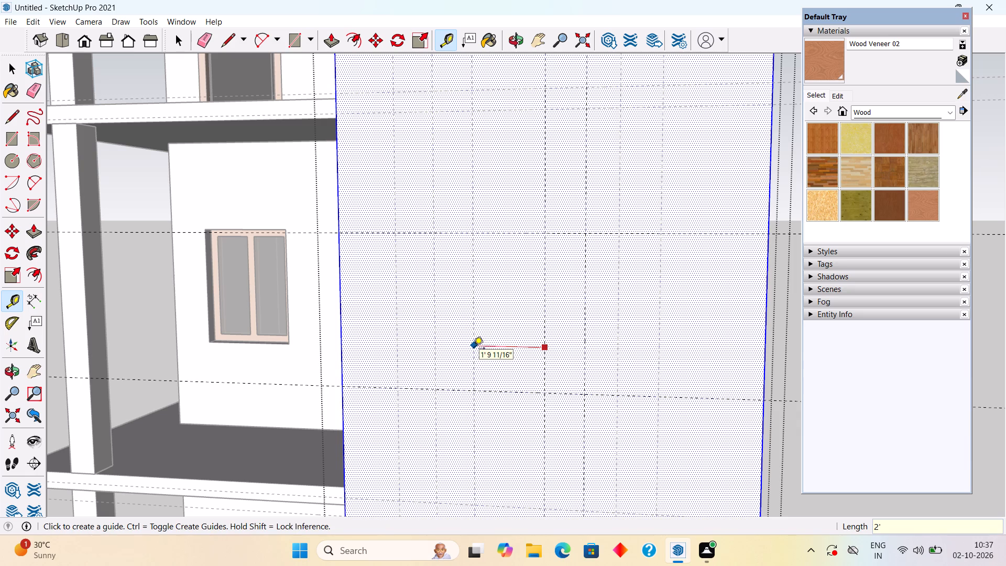
pyautogui.press('space')
# Draw a 3' wide by 4' high window rectangle on the front wall between the middle-storey guides.
pyautogui.press('r')
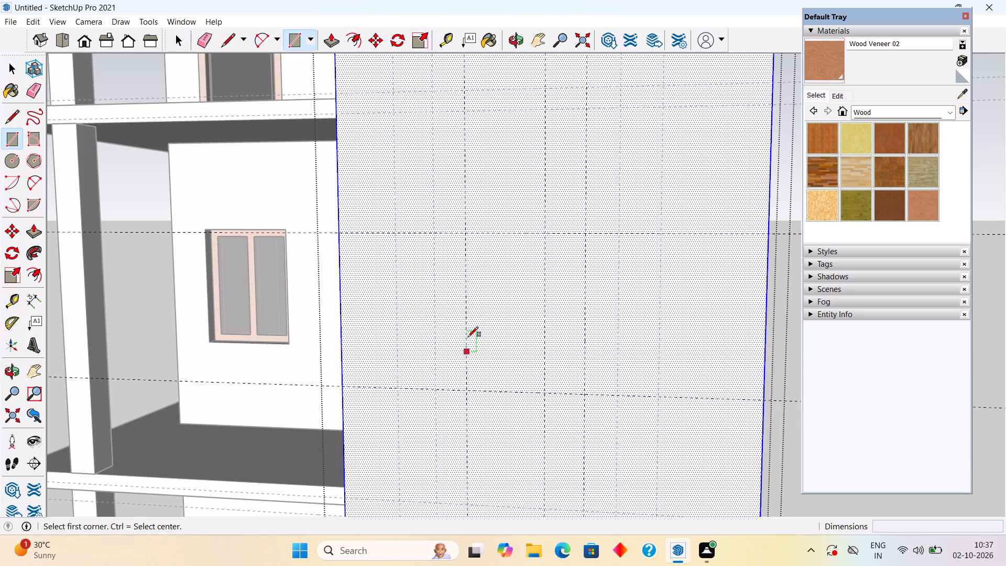
pyautogui.click(464, 234)
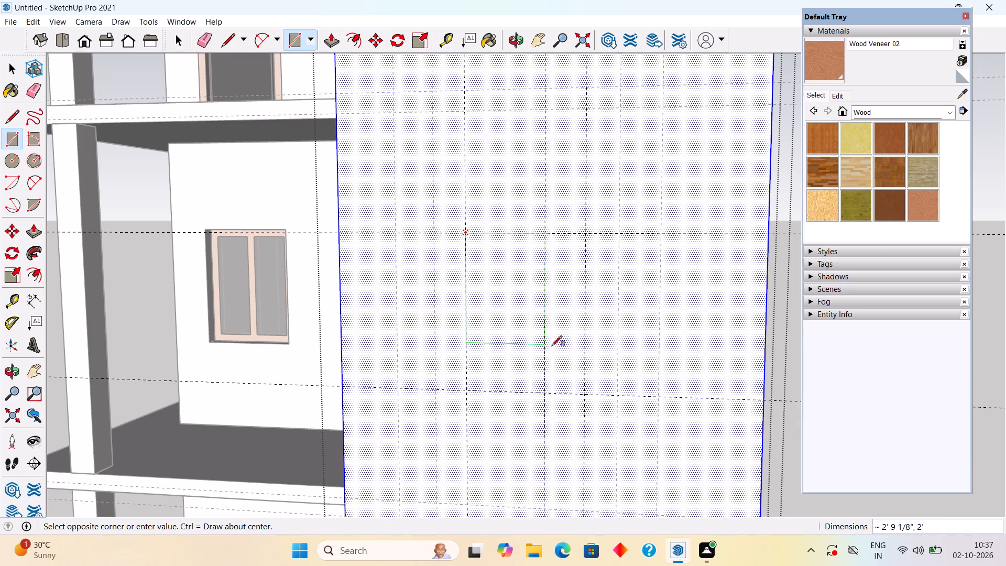
pyautogui.click(585, 395)
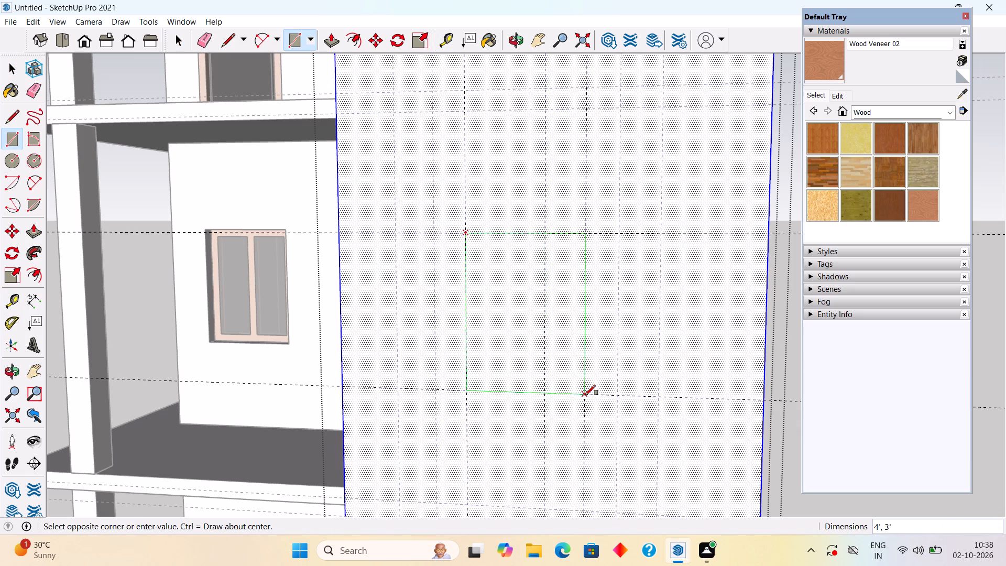
pyautogui.press('space')
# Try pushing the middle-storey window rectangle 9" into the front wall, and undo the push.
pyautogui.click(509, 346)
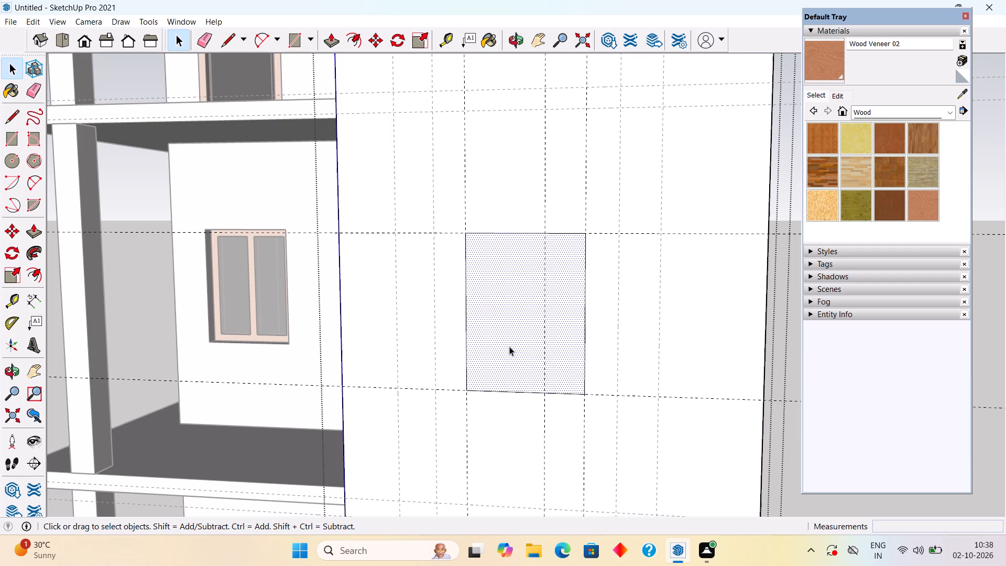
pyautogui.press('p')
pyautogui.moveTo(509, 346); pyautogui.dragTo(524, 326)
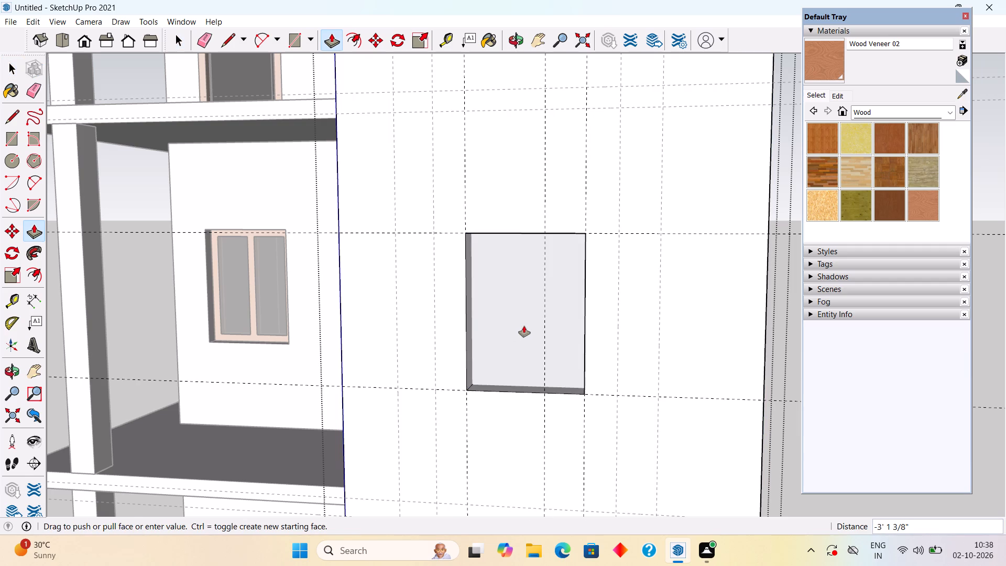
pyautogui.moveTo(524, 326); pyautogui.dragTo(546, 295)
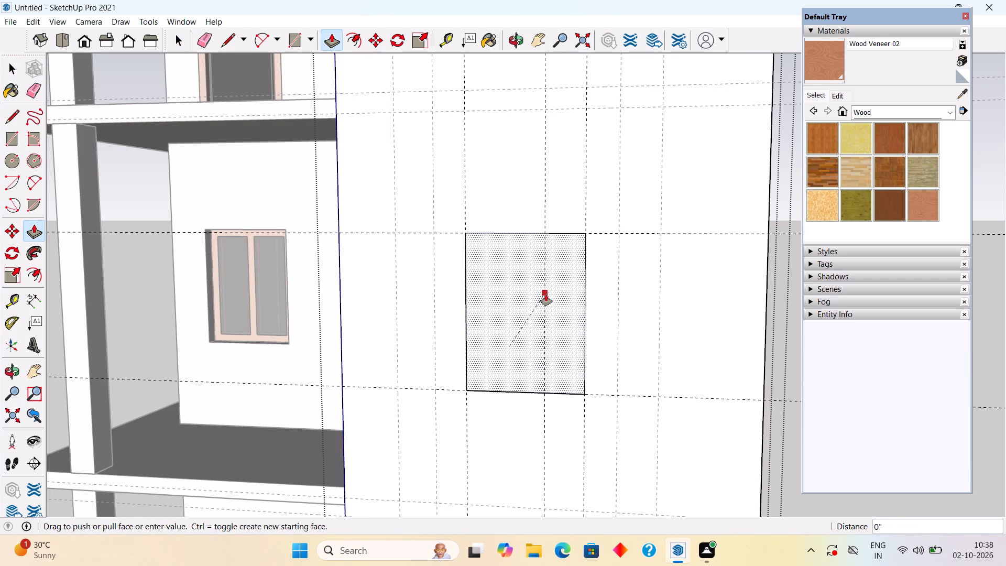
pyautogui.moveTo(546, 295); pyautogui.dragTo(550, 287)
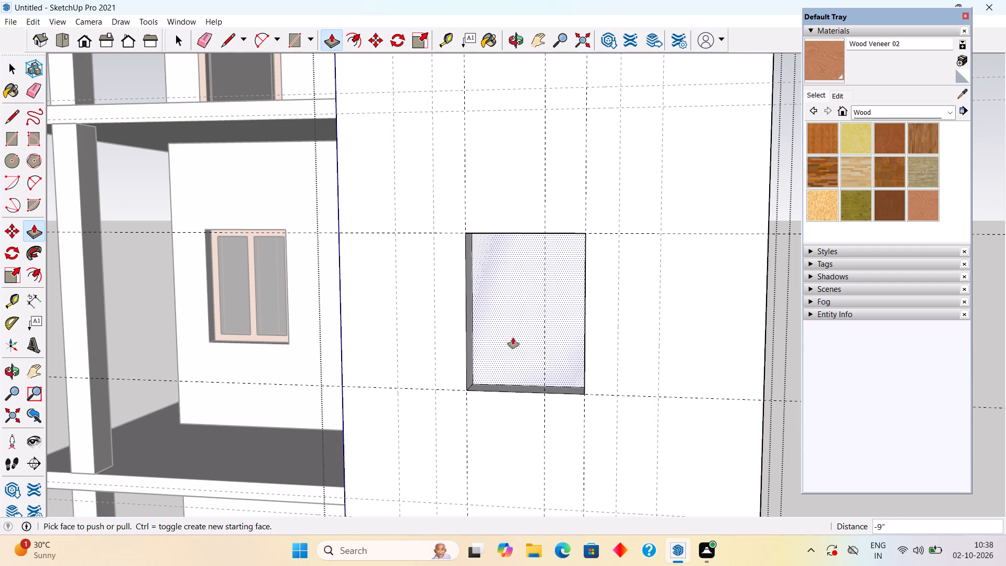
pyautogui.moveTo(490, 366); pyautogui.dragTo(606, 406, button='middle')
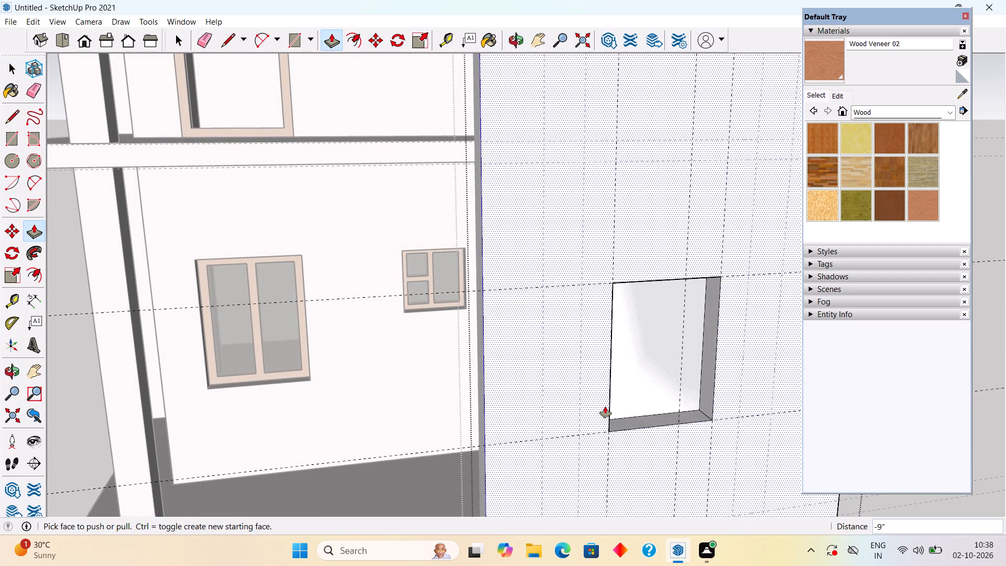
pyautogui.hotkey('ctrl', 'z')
# Push the window rectangle into the front wall again, delete its recessed face to open the window, and close the wall group.
pyautogui.moveTo(643, 390); pyautogui.dragTo(638, 340)
pyautogui.moveTo(646, 338); pyautogui.dragTo(259, 374, button='middle')
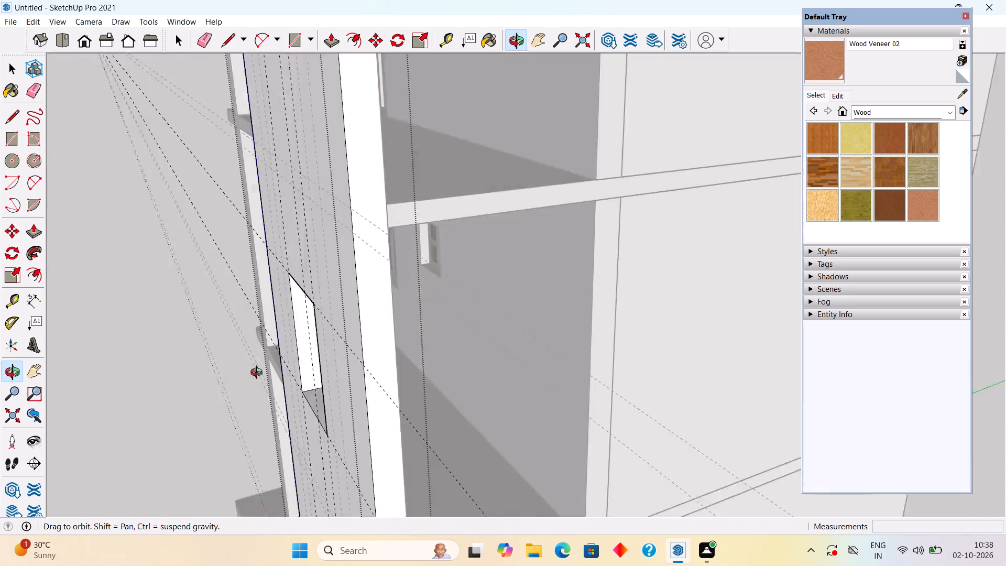
pyautogui.moveTo(259, 374); pyautogui.dragTo(107, 353, button='middle')
pyautogui.moveTo(142, 350); pyautogui.dragTo(540, 302, button='middle')
pyautogui.press('Delete')
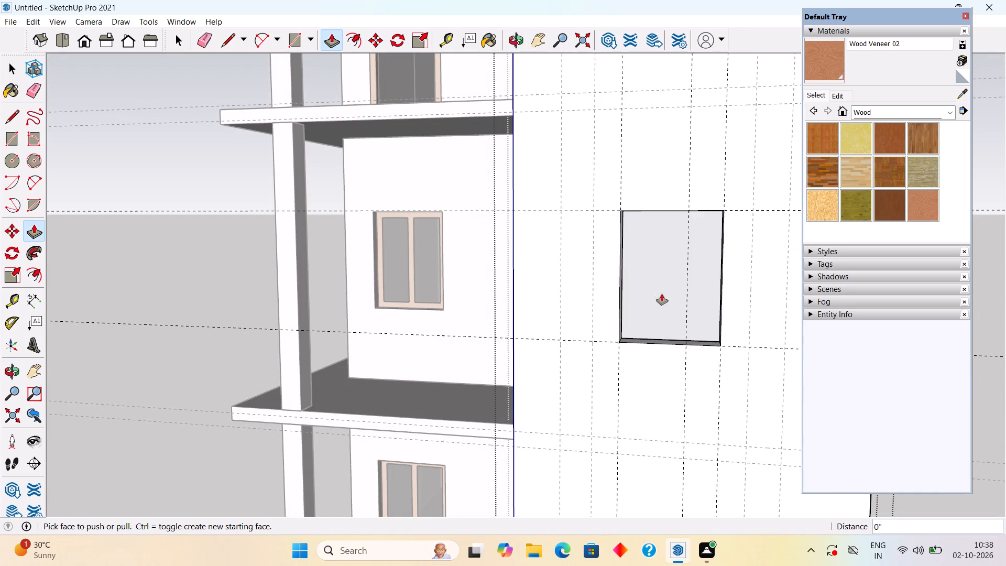
pyautogui.moveTo(565, 328); pyautogui.dragTo(564, 289, button='middle')
pyautogui.scroll(-2, 564, 289)
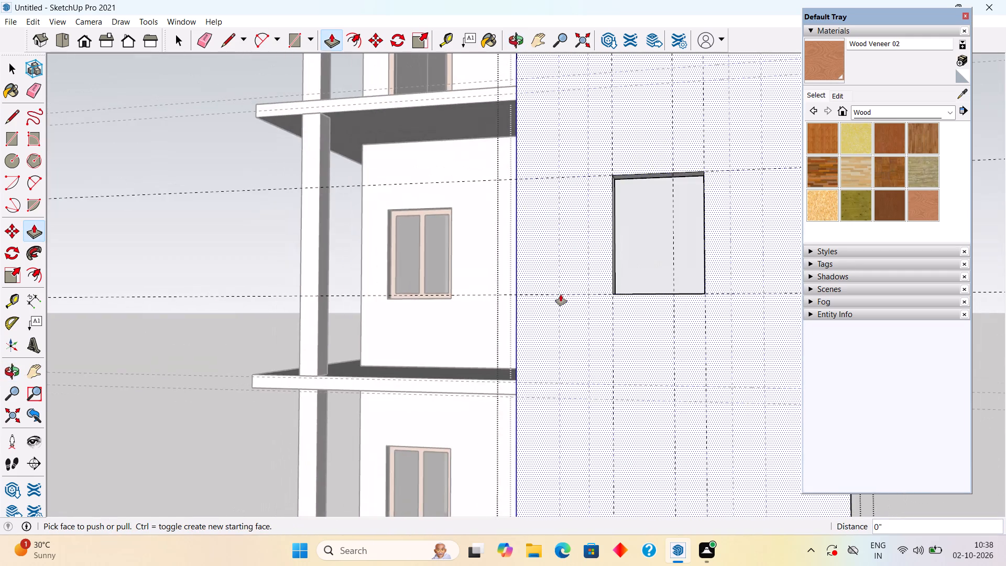
pyautogui.scroll(-4, 561, 295)
pyautogui.moveTo(698, 273); pyautogui.dragTo(724, 342, button='middle')
pyautogui.scroll(4, 713, 343)
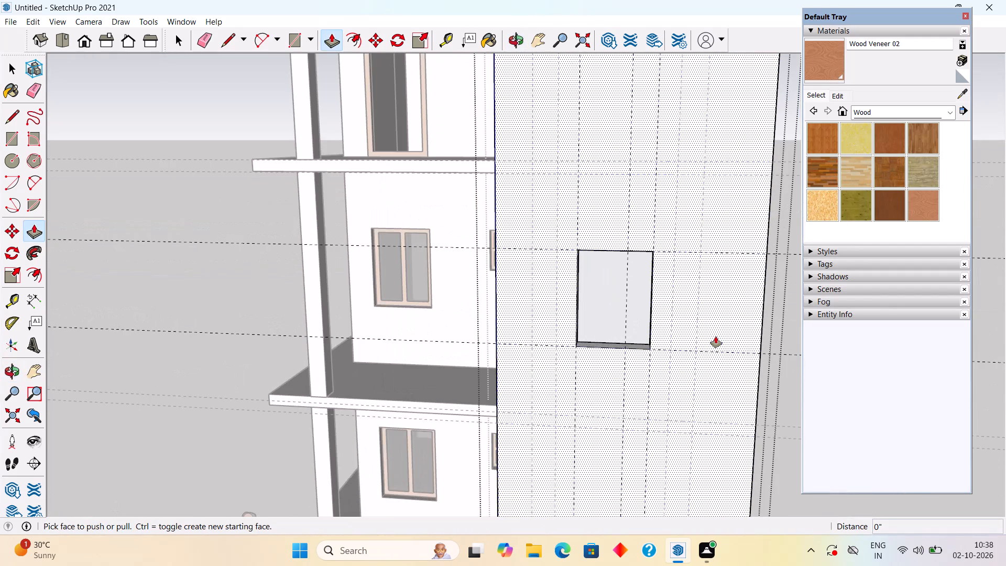
pyautogui.press('space')
pyautogui.scroll(-6, 460, 353)
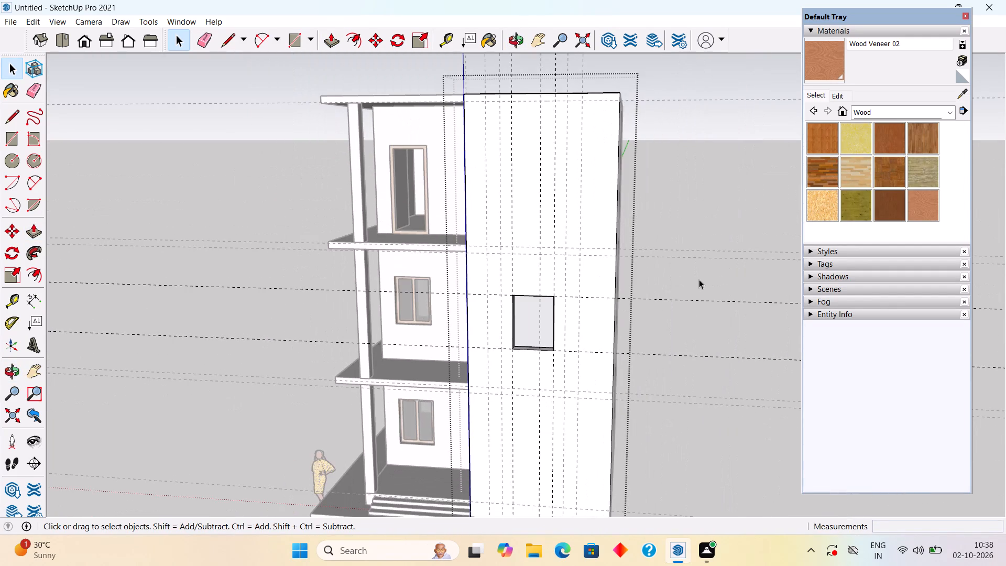
pyautogui.click(699, 279)
# Draw a 3' by 4' rectangle over the front wall's middle-storey window opening, outside the wall group.
pyautogui.scroll(3, 576, 361)
pyautogui.moveTo(514, 349); pyautogui.dragTo(559, 335, button='middle')
pyautogui.scroll(4, 605, 202)
pyautogui.scroll(3, 603, 382)
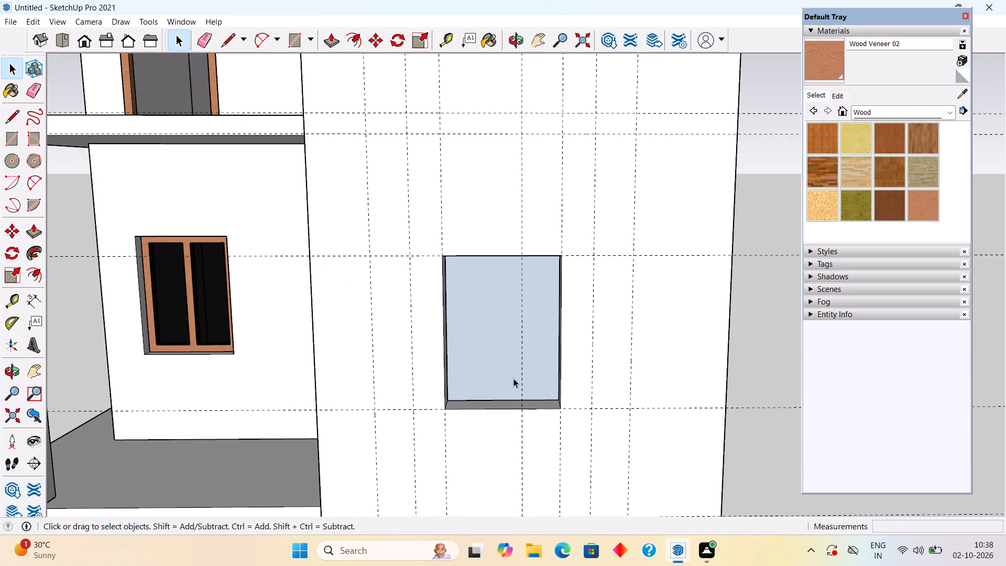
pyautogui.press('r')
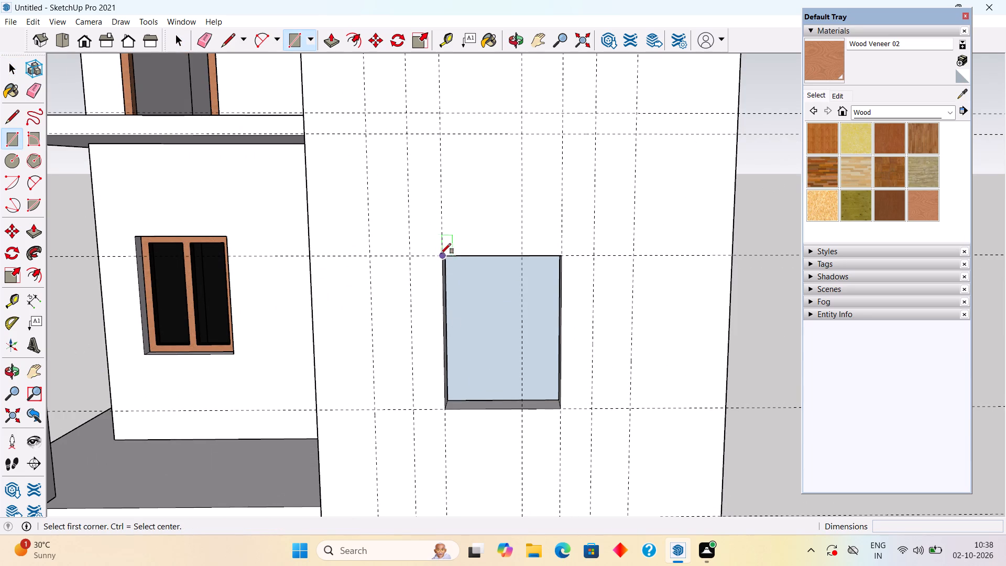
pyautogui.click(444, 255)
pyautogui.click(561, 409)
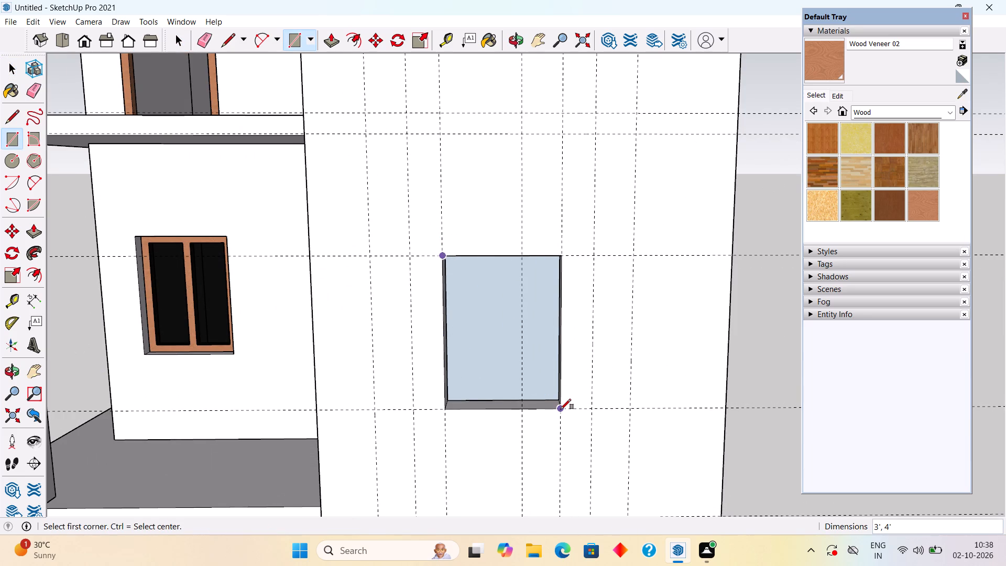
# Offset the 3' by 4' window rectangle's outline 4" outward to form an outer border on the wall.
pyautogui.click(561, 409)
pyautogui.press('space')
pyautogui.click(487, 366)
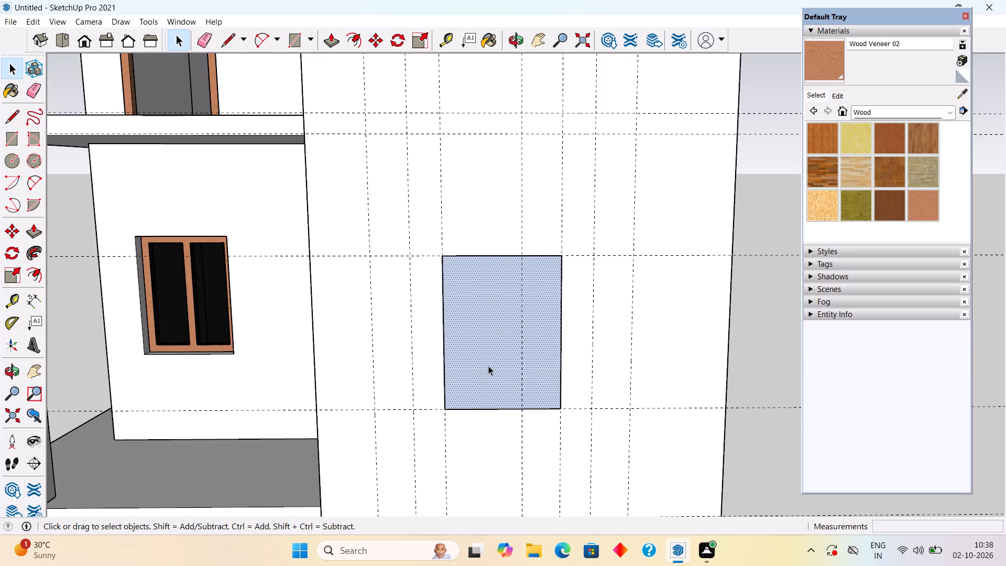
pyautogui.press('f')
pyautogui.click(496, 407)
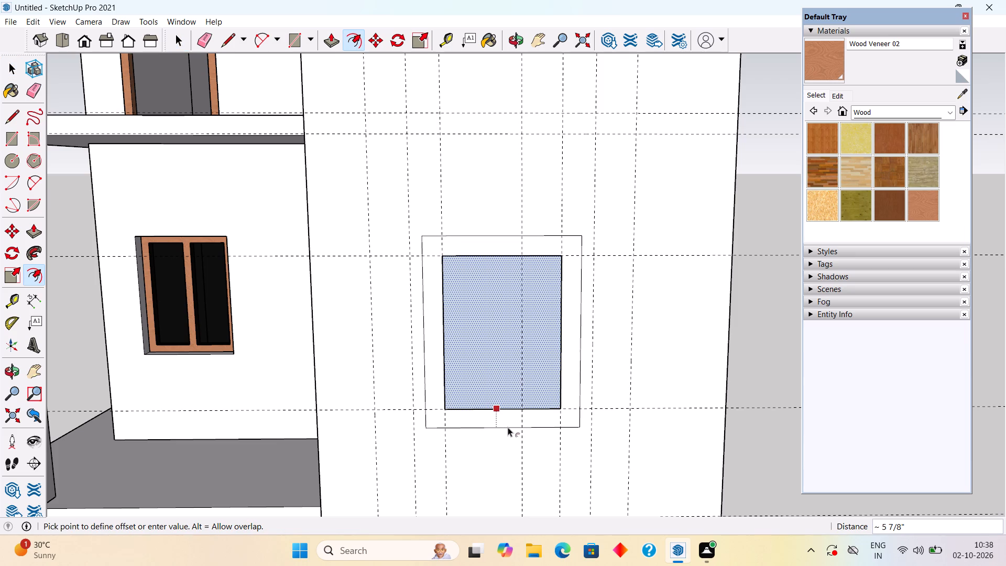
pyautogui.write('4"')
pyautogui.press('Return')
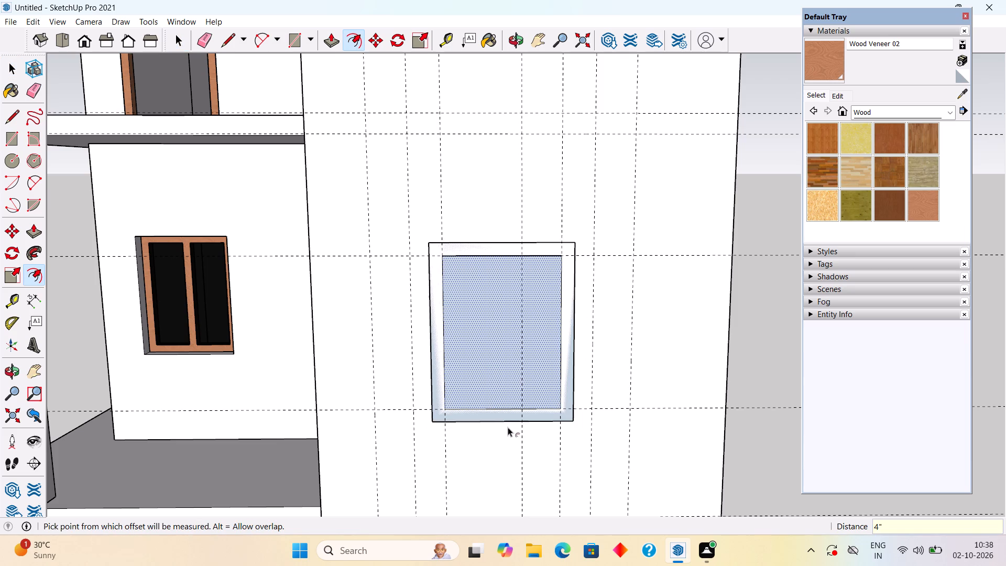
pyautogui.press('space')
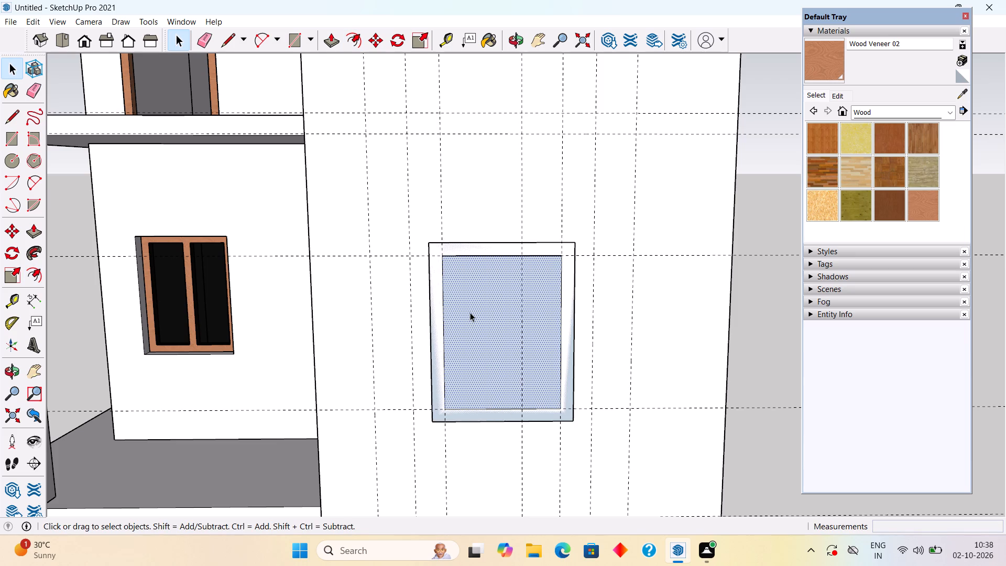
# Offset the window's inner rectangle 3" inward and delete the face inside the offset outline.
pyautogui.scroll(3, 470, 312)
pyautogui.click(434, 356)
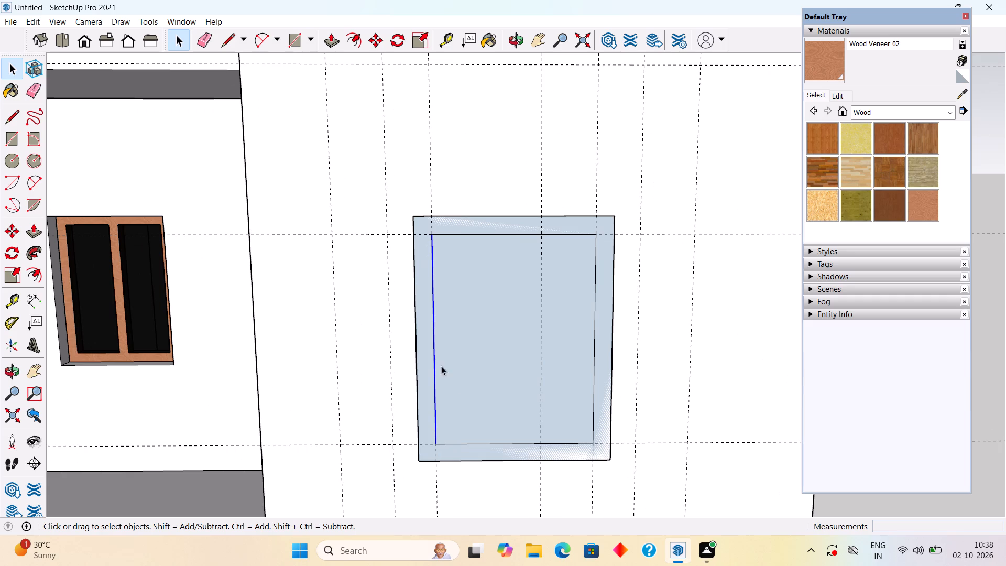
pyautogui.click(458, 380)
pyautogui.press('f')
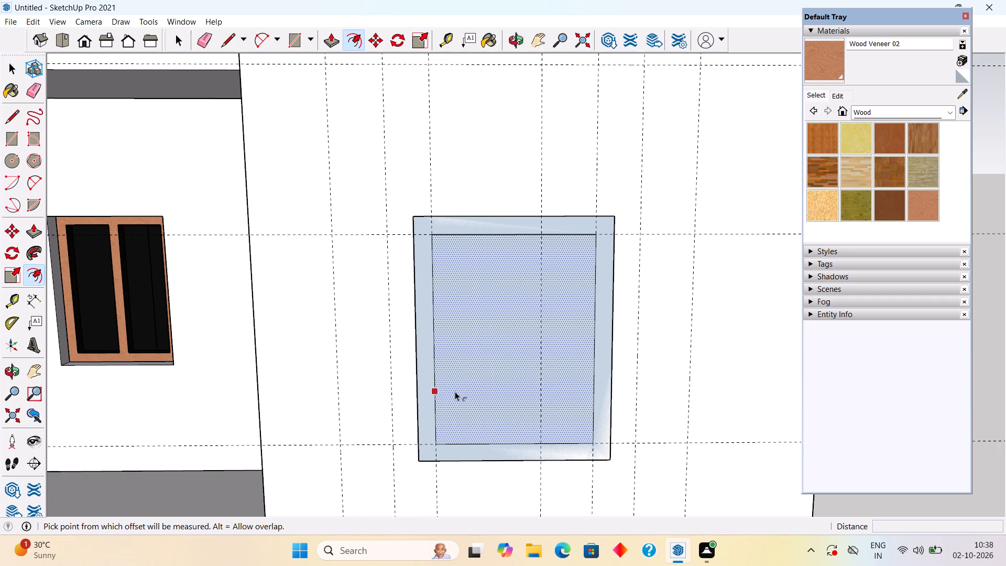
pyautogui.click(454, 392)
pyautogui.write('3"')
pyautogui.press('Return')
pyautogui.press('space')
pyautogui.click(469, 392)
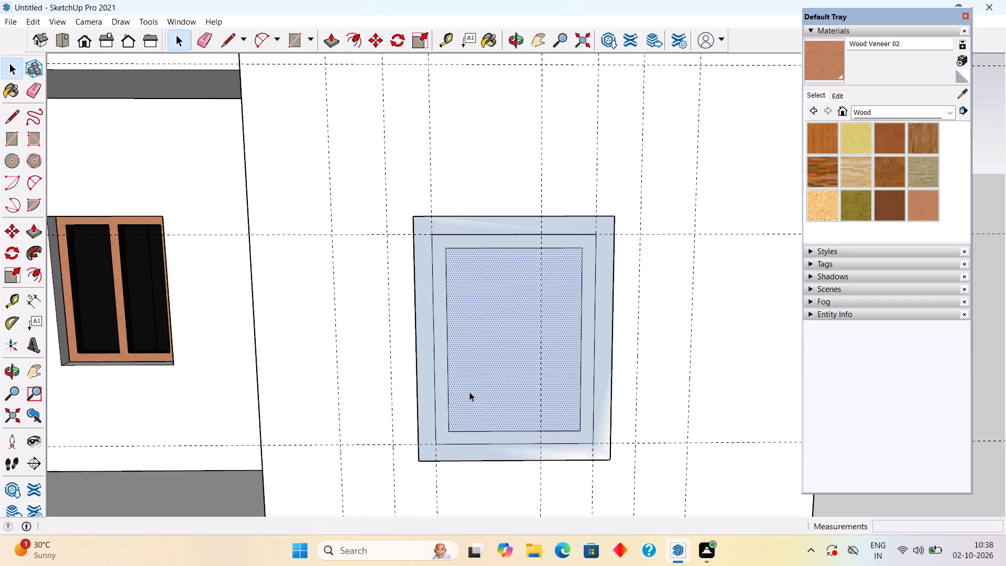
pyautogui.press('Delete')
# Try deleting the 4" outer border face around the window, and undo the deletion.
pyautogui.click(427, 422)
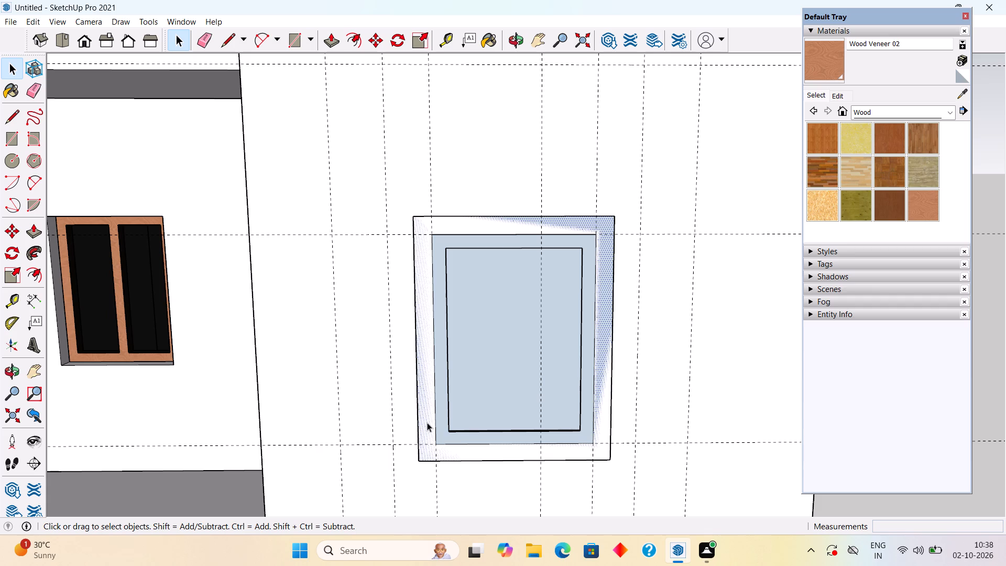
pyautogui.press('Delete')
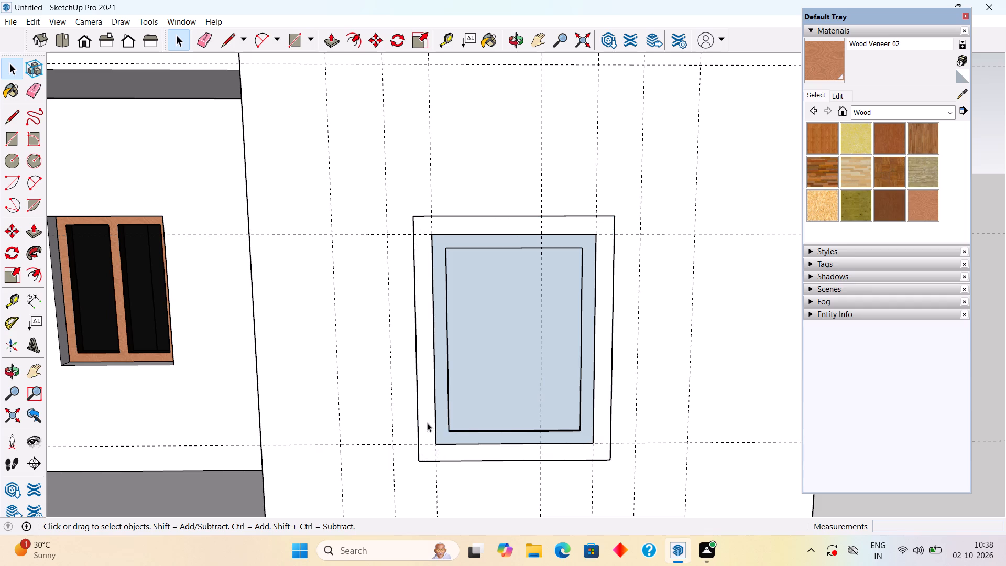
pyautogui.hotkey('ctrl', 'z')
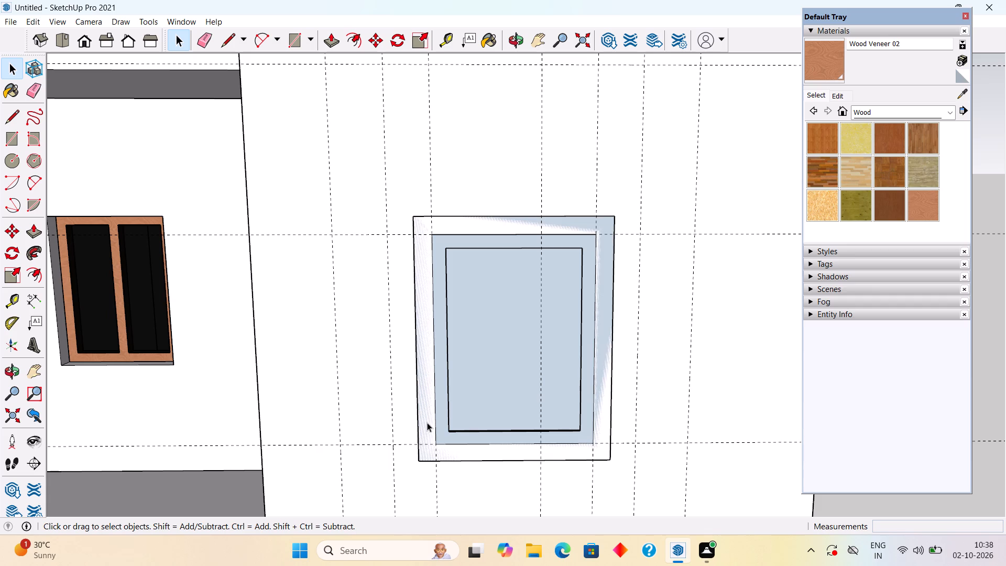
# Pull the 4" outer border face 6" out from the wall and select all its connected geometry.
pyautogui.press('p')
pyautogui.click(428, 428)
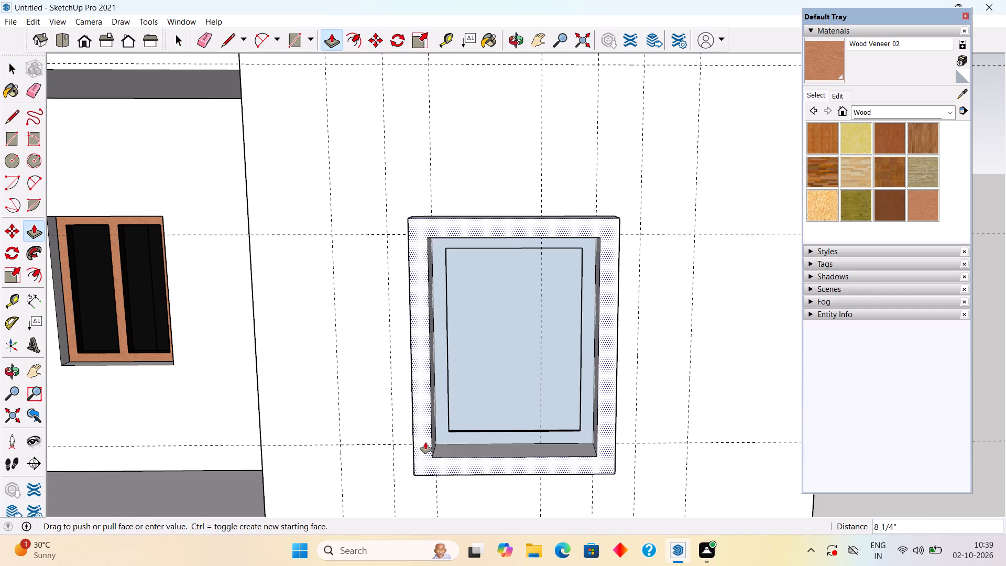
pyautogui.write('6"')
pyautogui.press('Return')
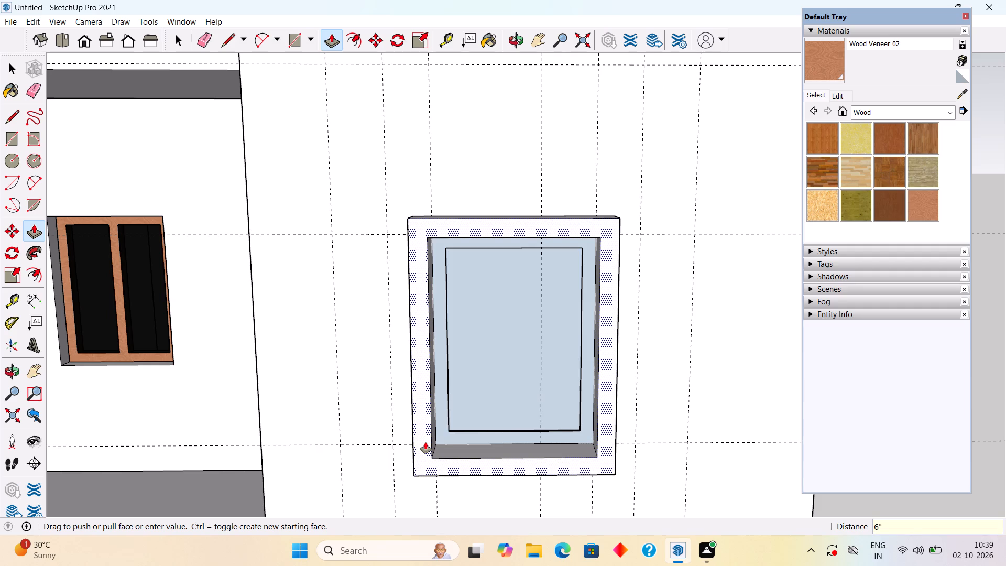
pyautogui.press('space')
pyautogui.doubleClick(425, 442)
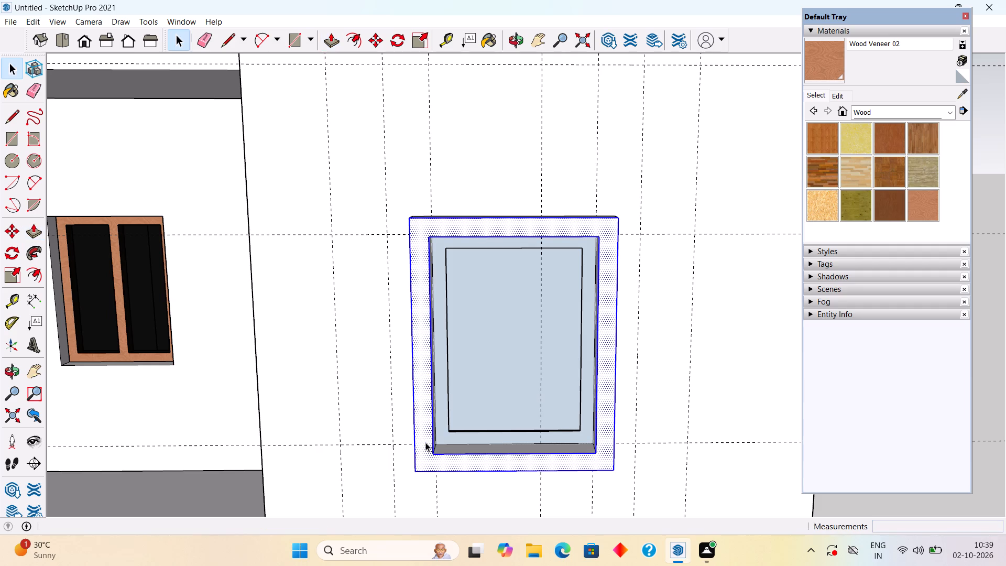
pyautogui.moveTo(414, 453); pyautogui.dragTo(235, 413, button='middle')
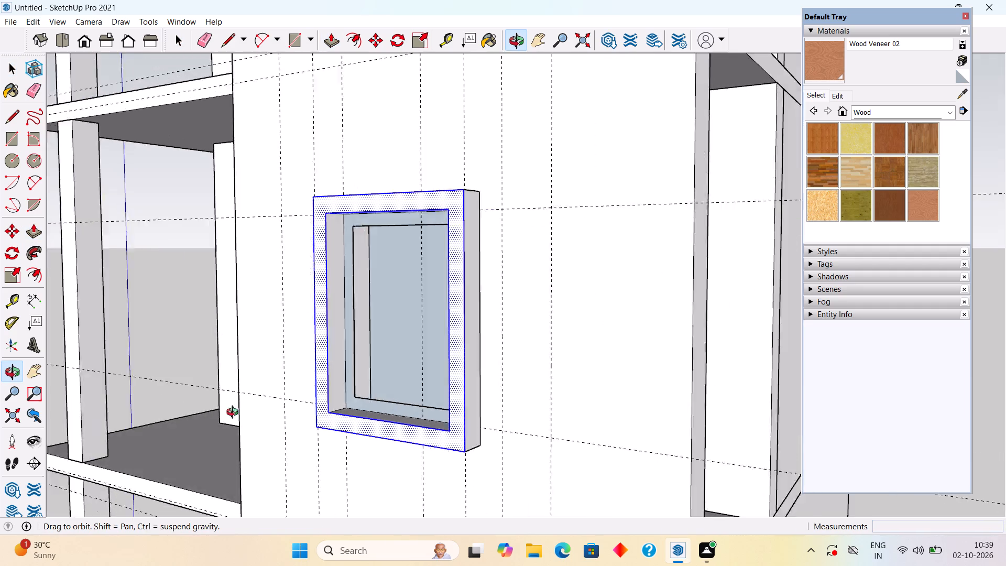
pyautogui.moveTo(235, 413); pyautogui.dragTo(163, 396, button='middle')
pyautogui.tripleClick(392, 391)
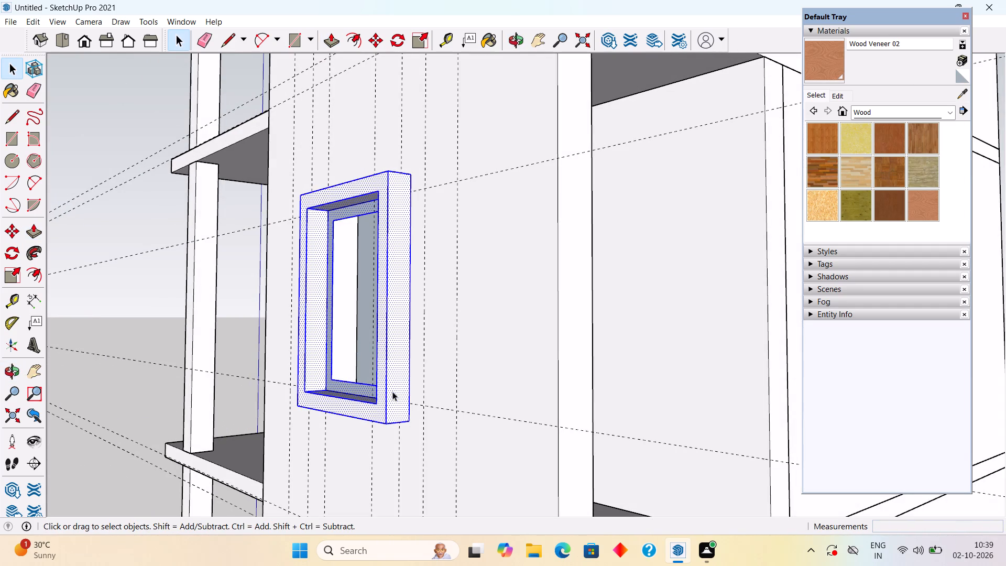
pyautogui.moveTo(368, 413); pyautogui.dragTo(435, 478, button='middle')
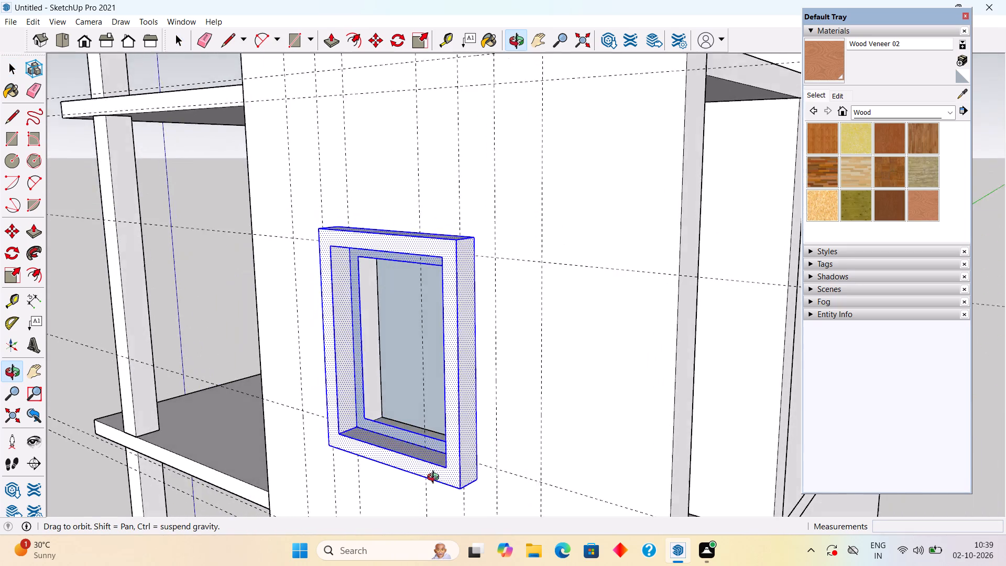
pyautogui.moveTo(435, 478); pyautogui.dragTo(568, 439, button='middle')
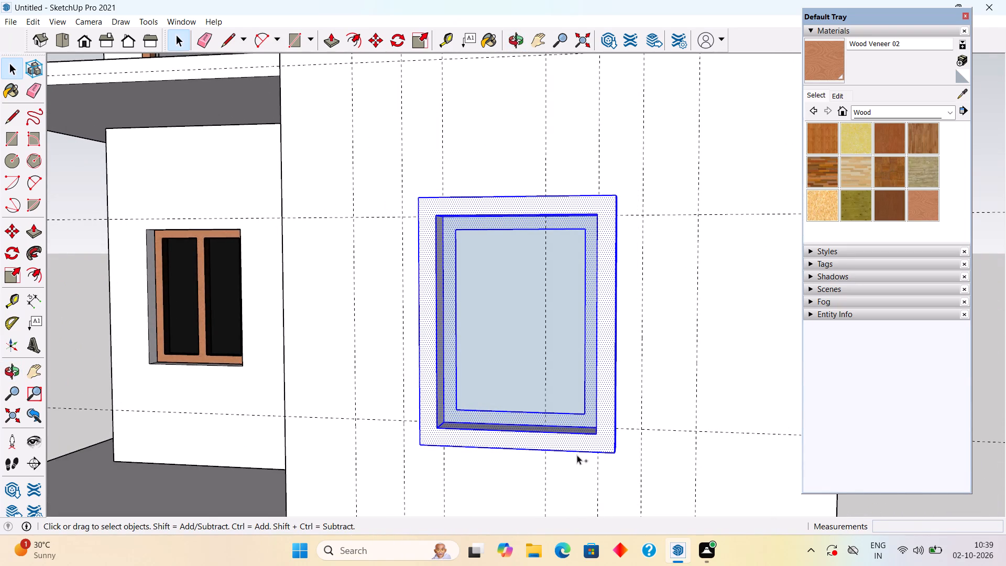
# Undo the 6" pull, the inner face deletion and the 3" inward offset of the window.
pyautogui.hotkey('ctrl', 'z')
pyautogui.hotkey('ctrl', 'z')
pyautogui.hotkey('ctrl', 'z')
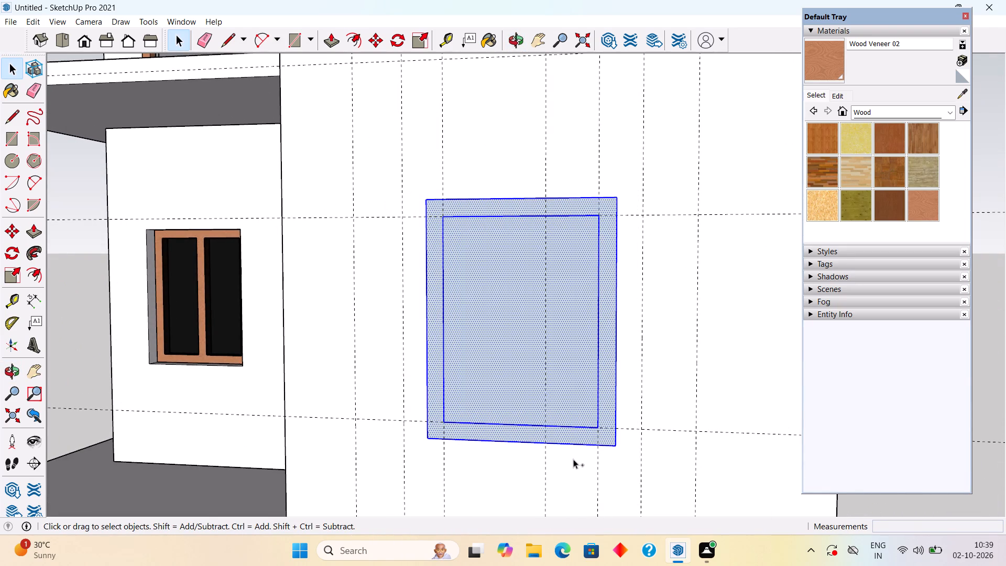
# Delete the face inside the 4" border and the leftover face at the back of the window opening.
pyautogui.click(491, 384)
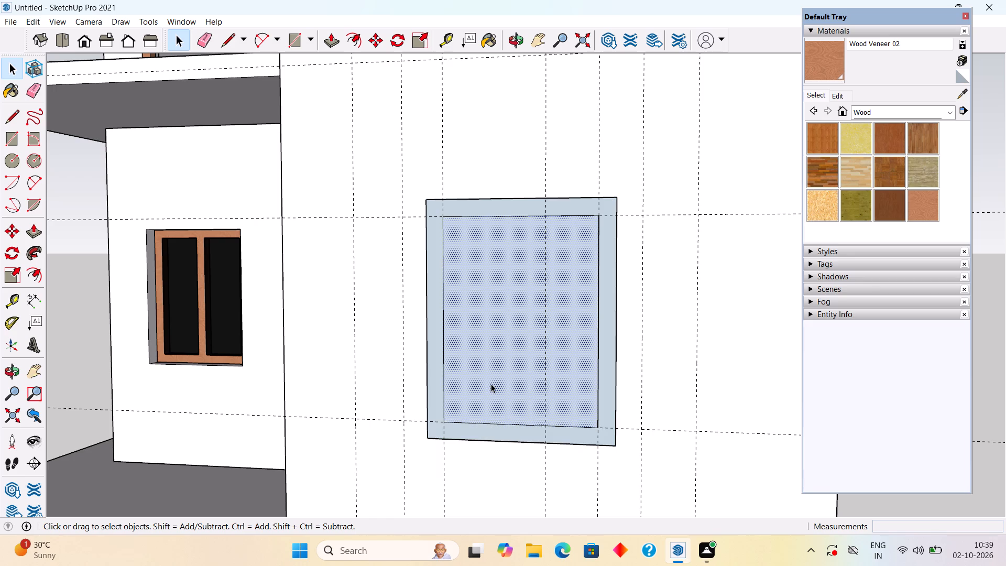
pyautogui.press('Delete')
pyautogui.moveTo(478, 407); pyautogui.dragTo(248, 405, button='middle')
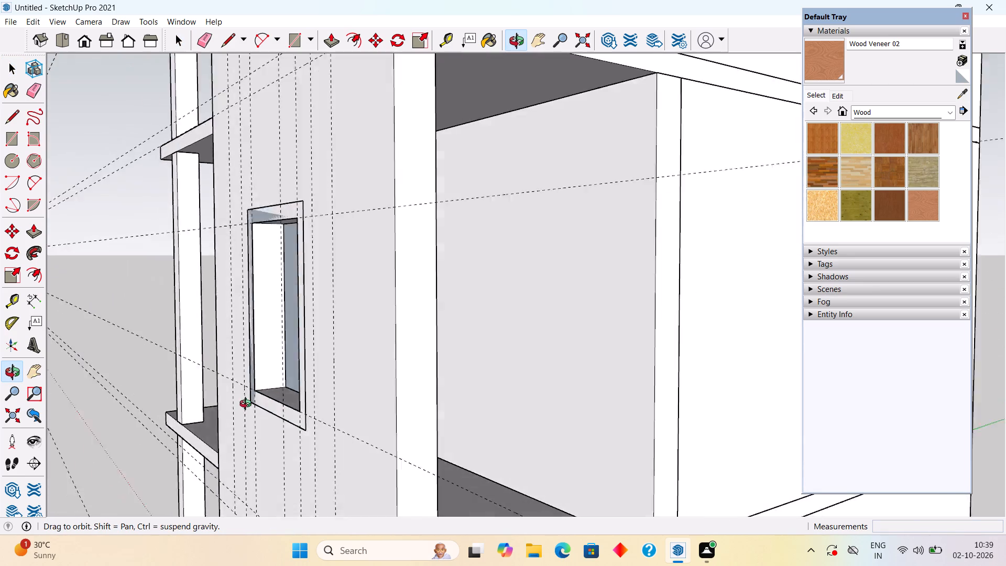
pyautogui.moveTo(248, 405); pyautogui.dragTo(391, 410, button='middle')
pyautogui.click(396, 354)
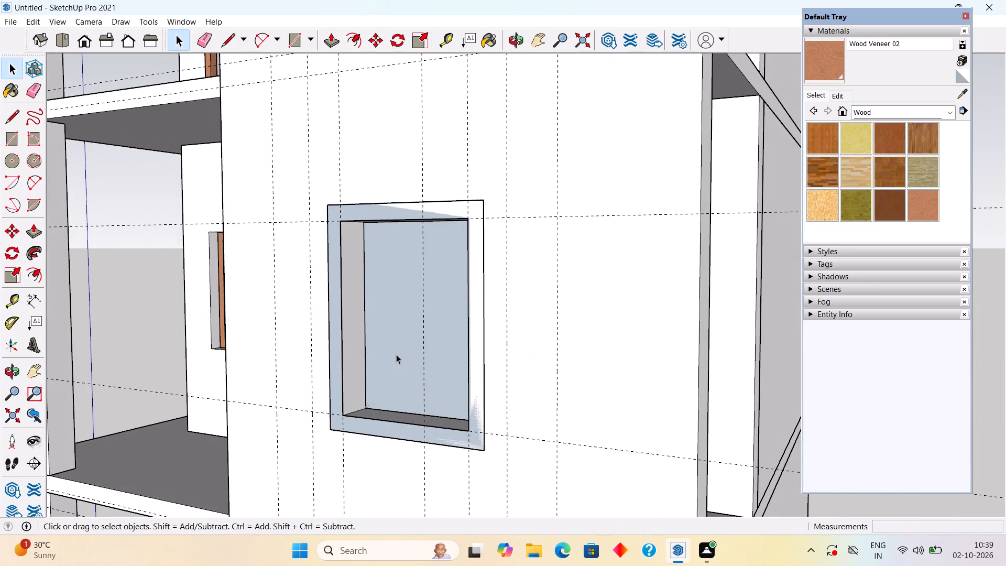
pyautogui.press('Delete')
# Pull the 4" outer border face 6" out from the wall to form the window surround.
pyautogui.moveTo(411, 397); pyautogui.dragTo(450, 427, button='middle')
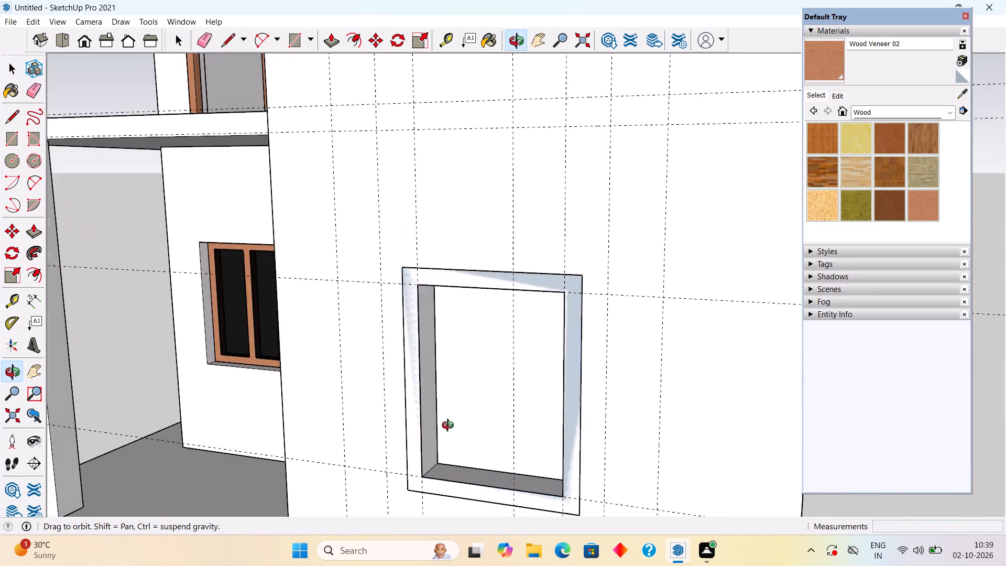
pyautogui.moveTo(450, 427); pyautogui.dragTo(457, 418, button='middle')
pyautogui.click(427, 384)
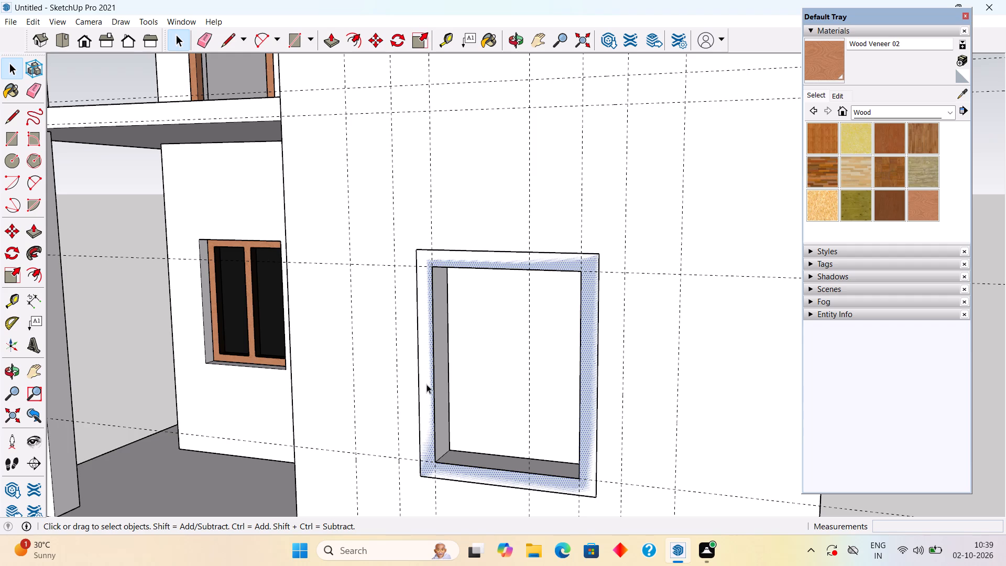
pyautogui.press('p')
pyautogui.click(427, 384)
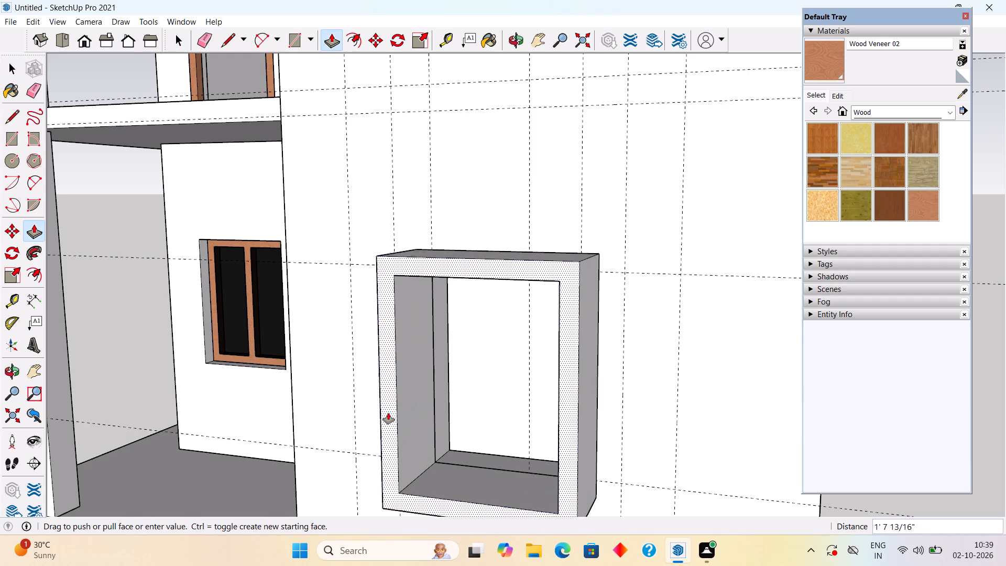
pyautogui.write('6"')
pyautogui.press('Return')
pyautogui.press('space')
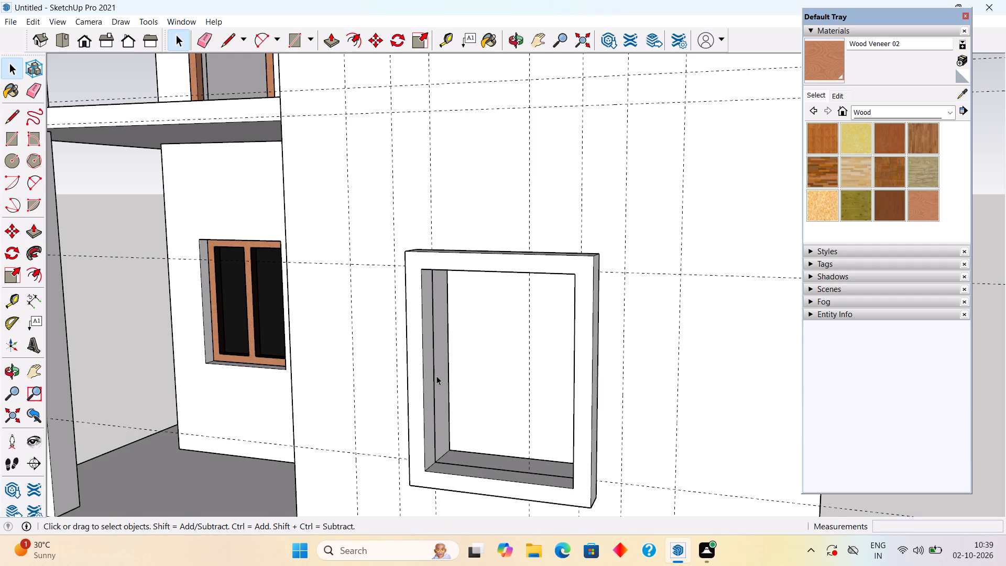
# Group the complete outer window surround and hide the group.
pyautogui.tripleClick(419, 409)
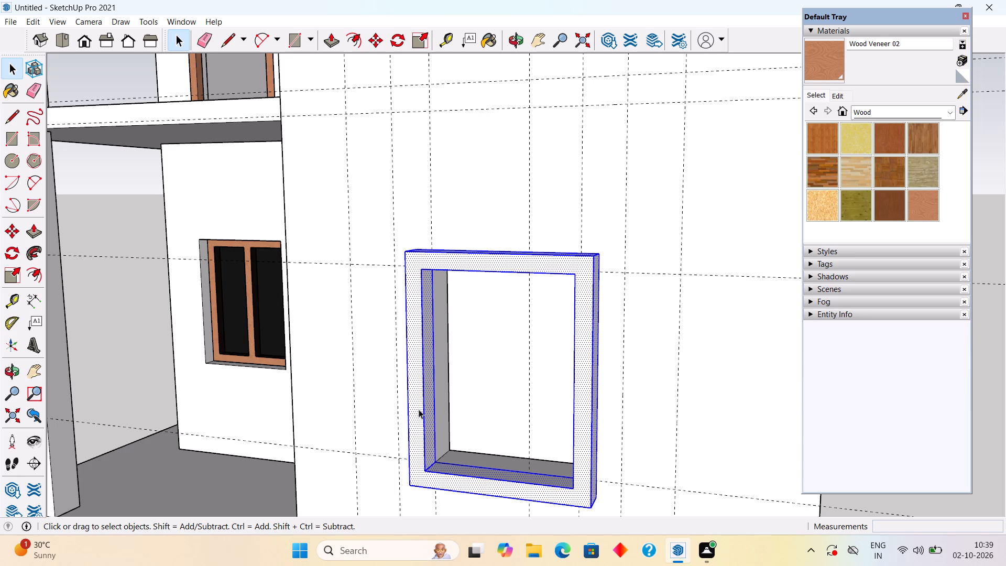
pyautogui.rightClick(419, 409)
pyautogui.click(450, 321)
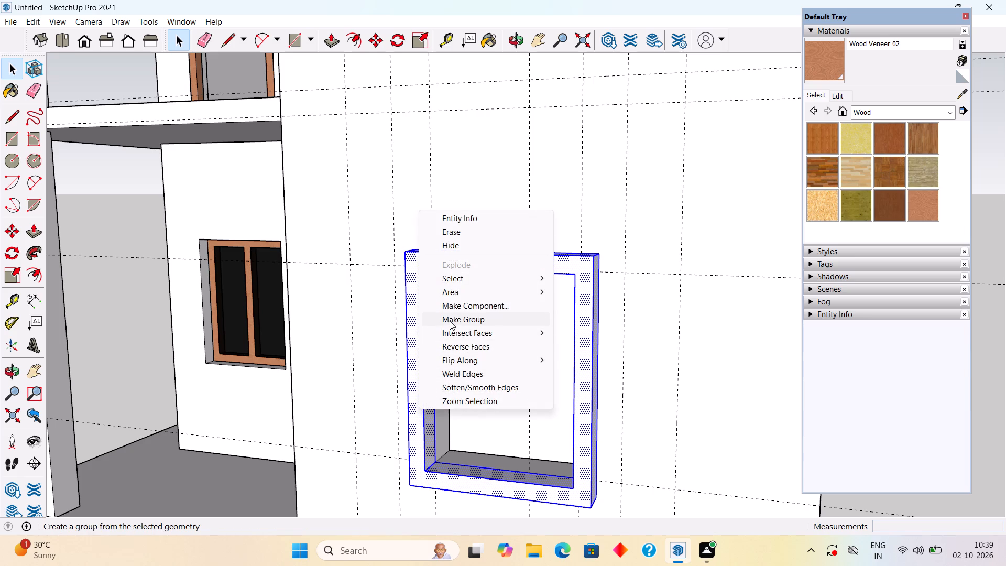
pyautogui.click(425, 398)
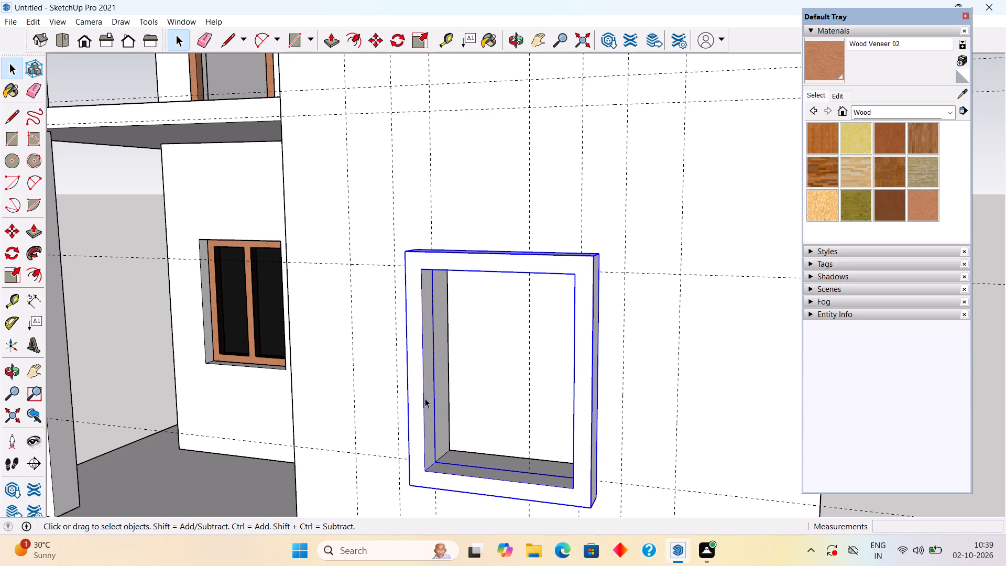
pyautogui.rightClick(425, 398)
pyautogui.click(463, 199)
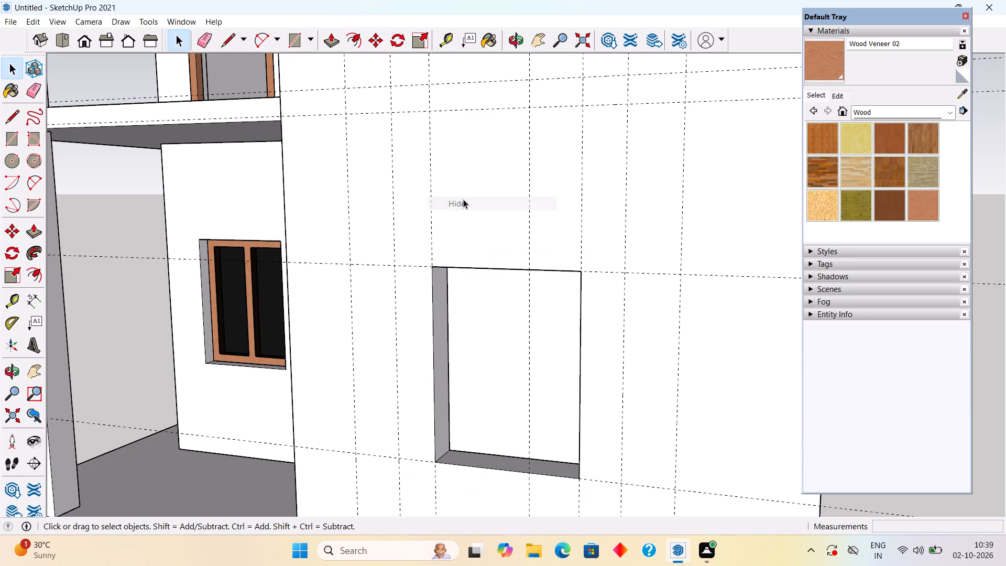
# Draw a 3' by 4' rectangle across the front wall's middle-storey window opening.
pyautogui.moveTo(528, 454); pyautogui.dragTo(594, 406, button='middle')
pyautogui.scroll(-5, 594, 406)
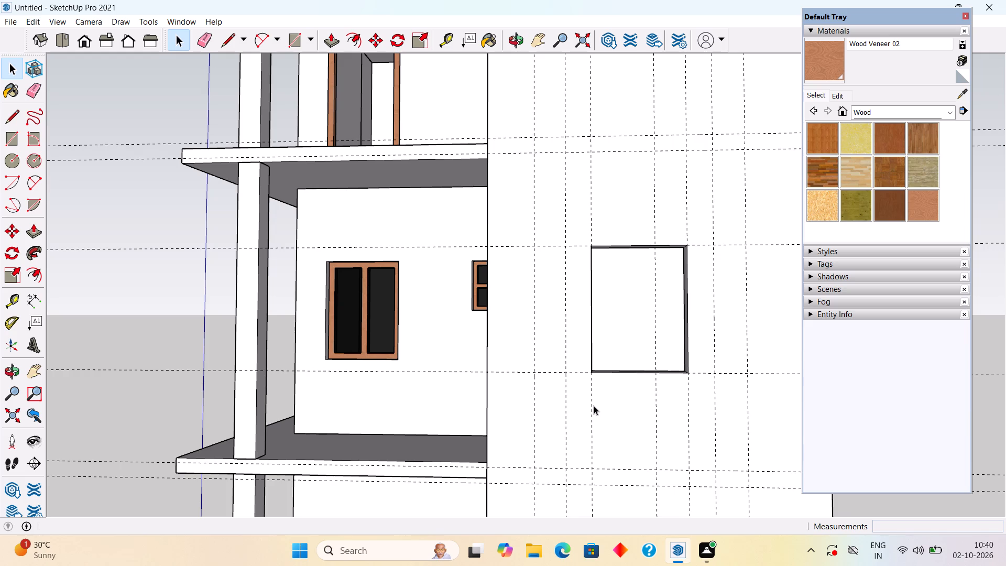
pyautogui.scroll(3, 651, 339)
pyautogui.moveTo(622, 339); pyautogui.dragTo(592, 343, button='middle')
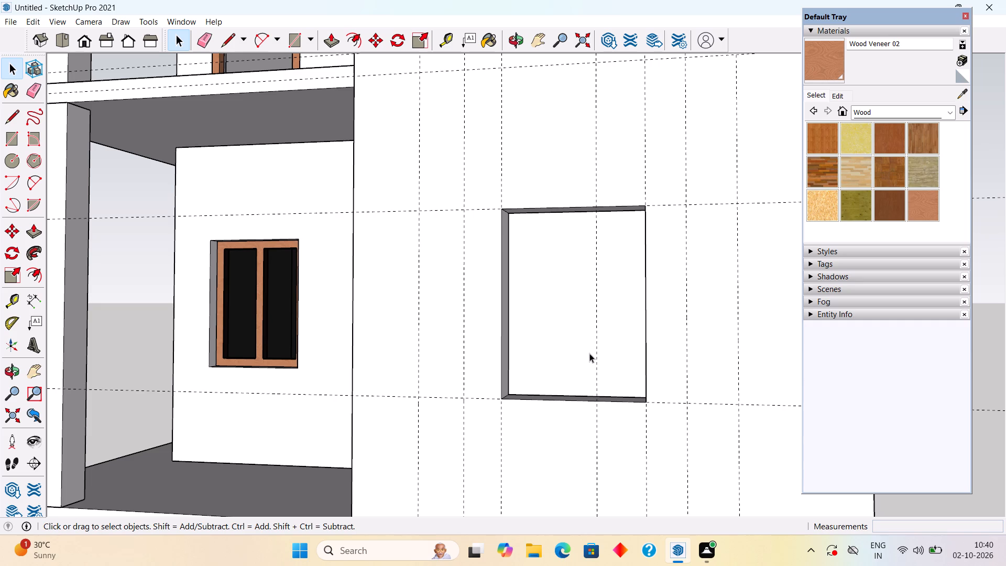
pyautogui.press('r')
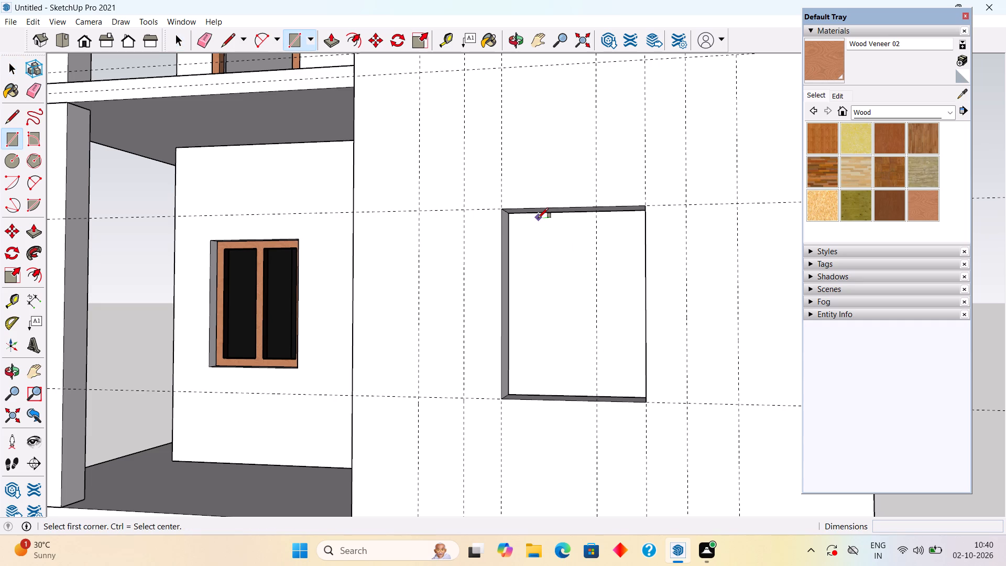
pyautogui.click(504, 209)
pyautogui.click(647, 400)
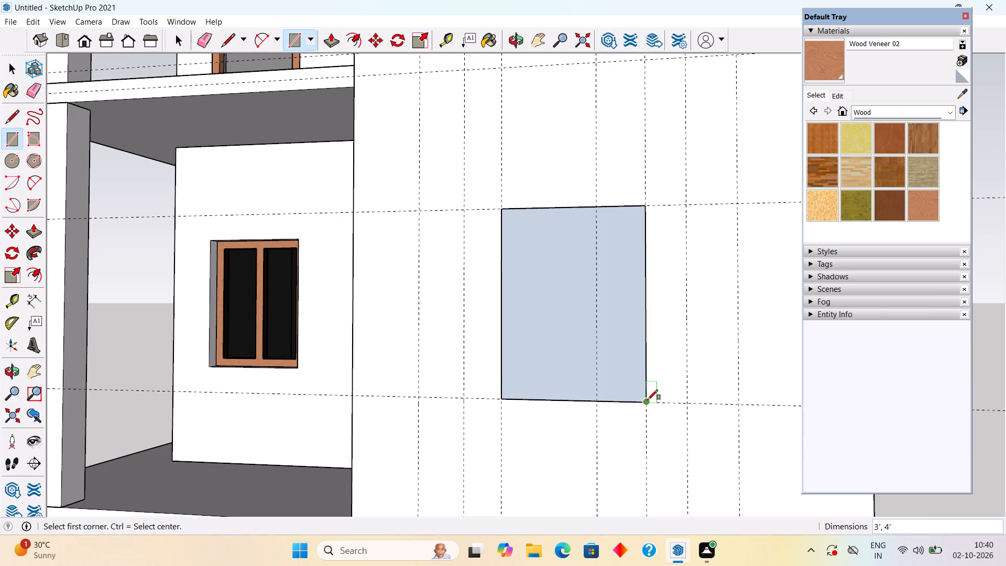
pyautogui.press('space')
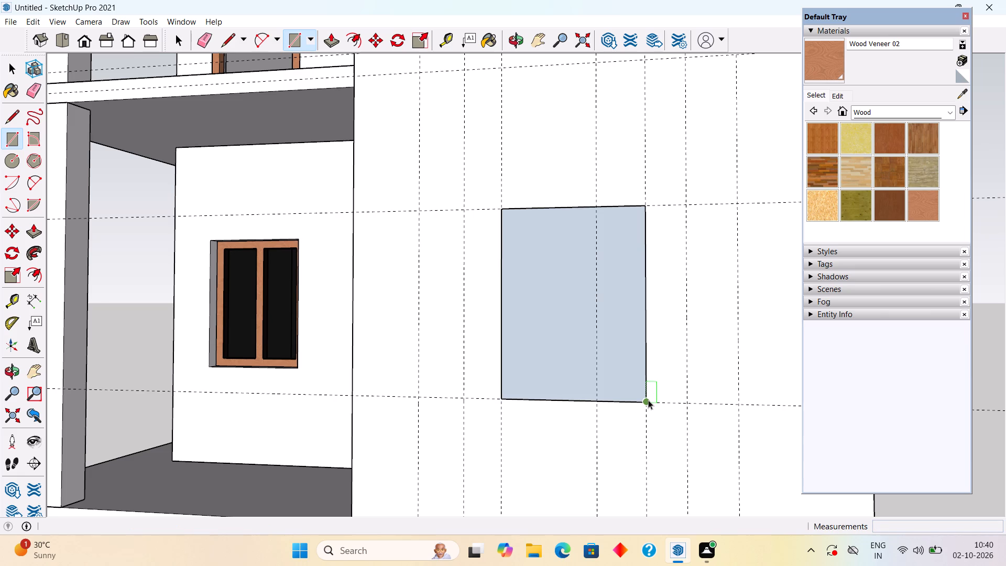
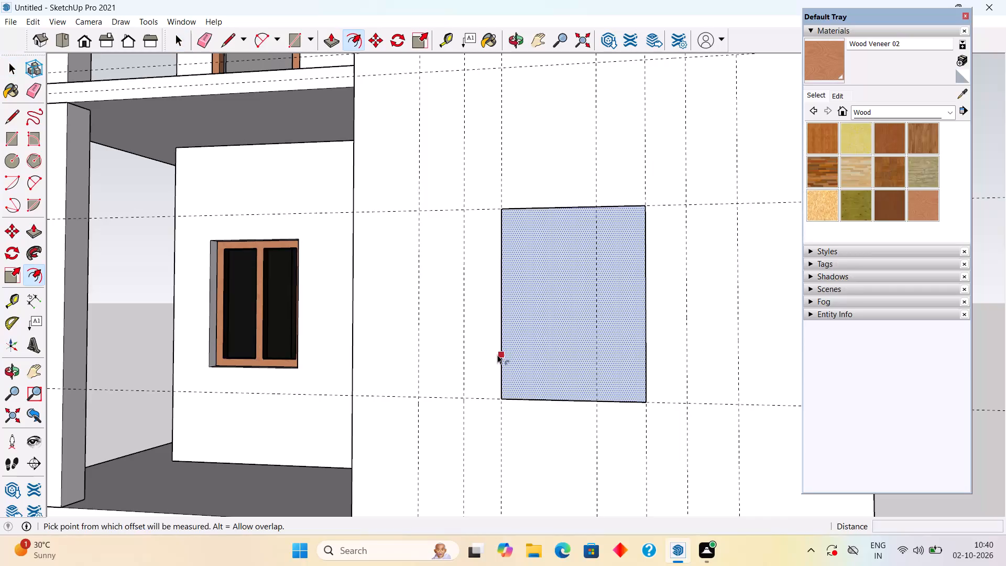
# Offset the edges of the 3' by 4' window rectangle 3" inward to outline the inner frame.
pyautogui.click(498, 352)
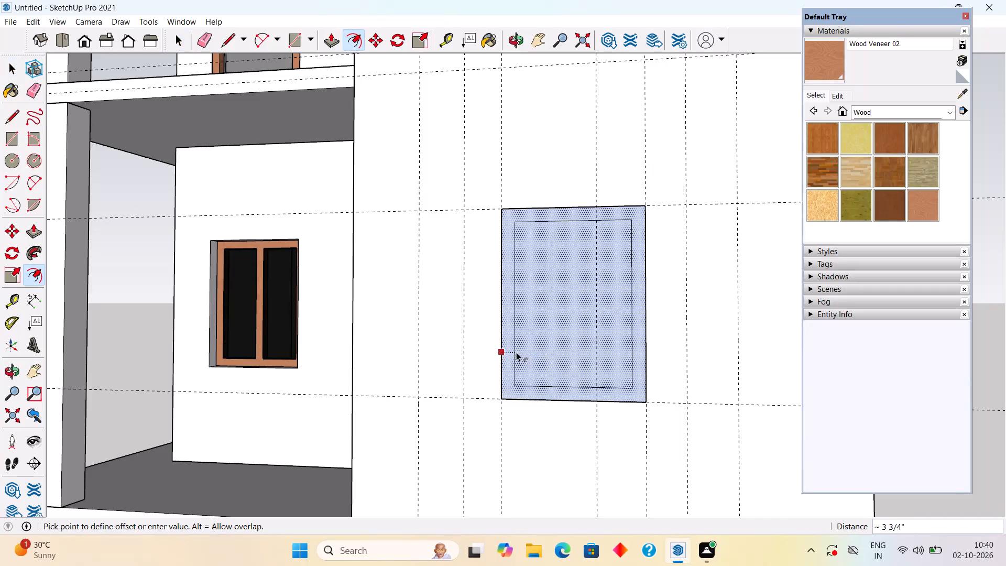
pyautogui.write('3"')
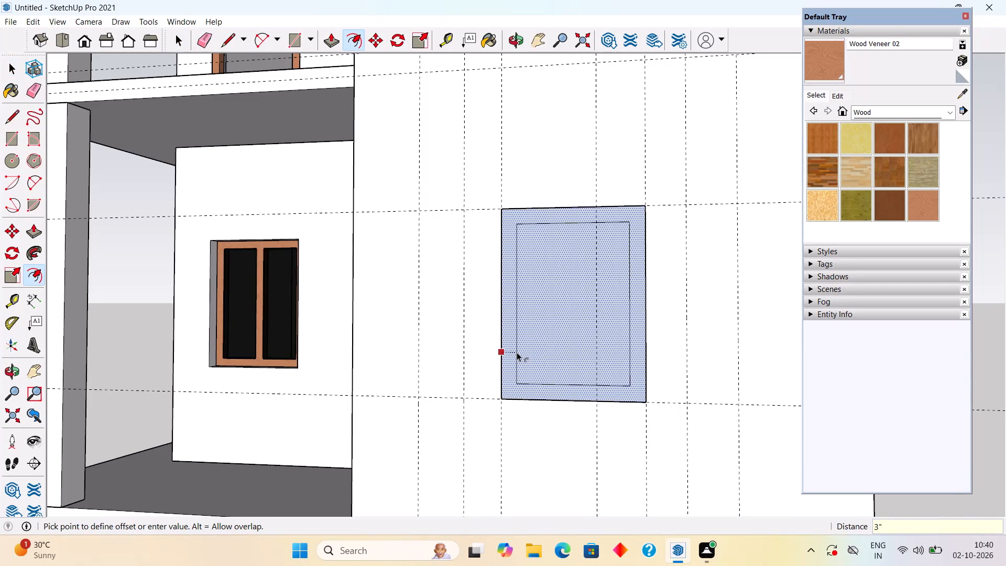
pyautogui.press('Return')
pyautogui.press('space')
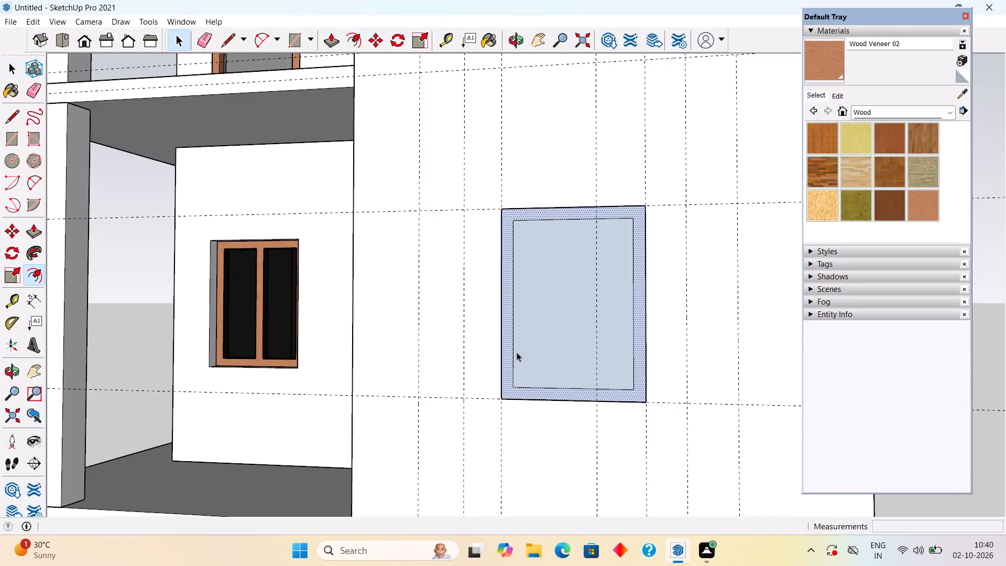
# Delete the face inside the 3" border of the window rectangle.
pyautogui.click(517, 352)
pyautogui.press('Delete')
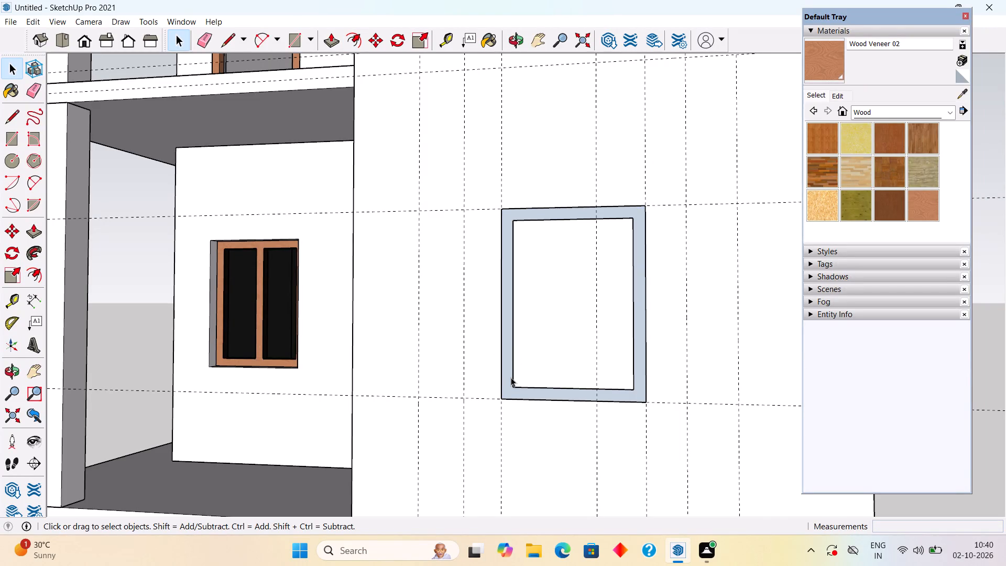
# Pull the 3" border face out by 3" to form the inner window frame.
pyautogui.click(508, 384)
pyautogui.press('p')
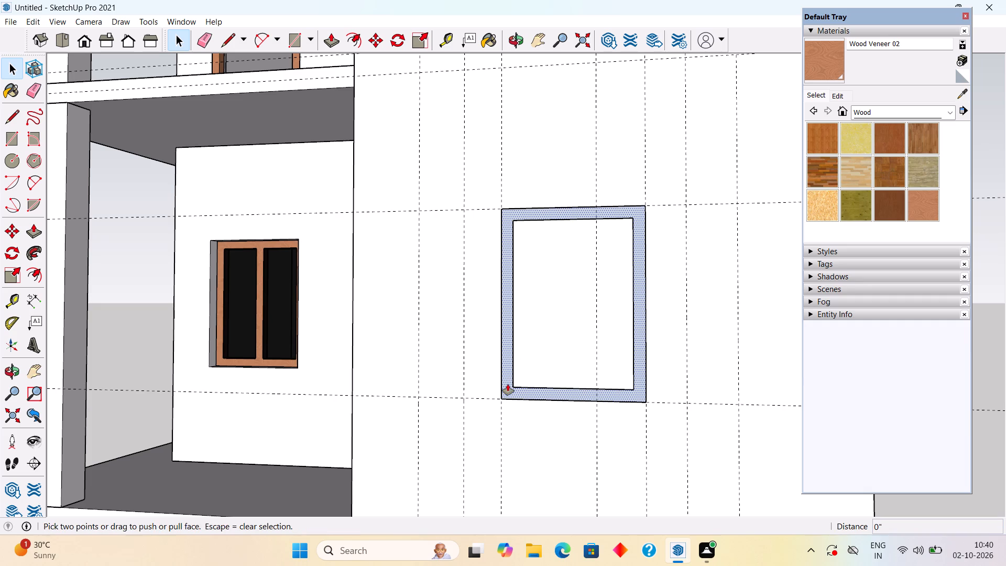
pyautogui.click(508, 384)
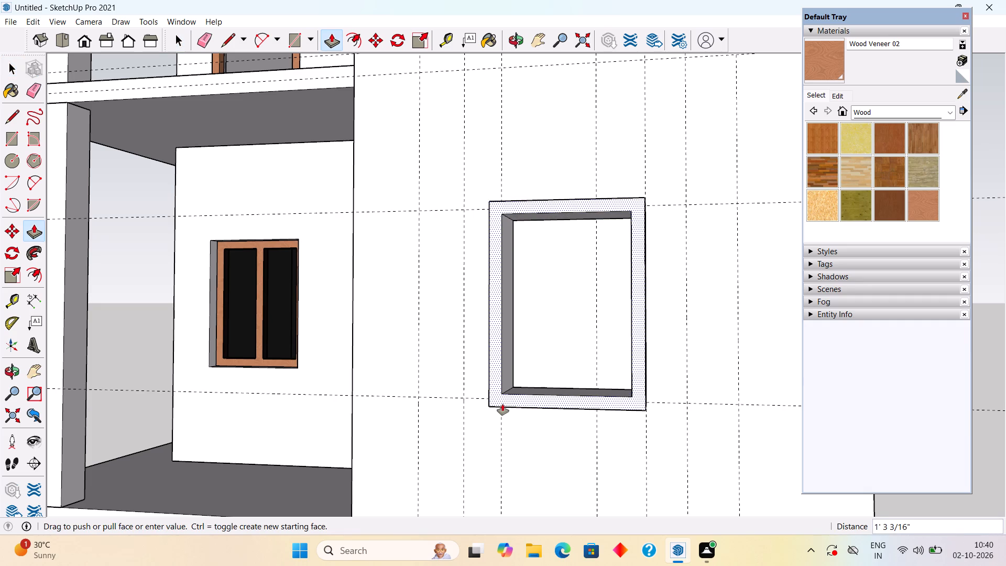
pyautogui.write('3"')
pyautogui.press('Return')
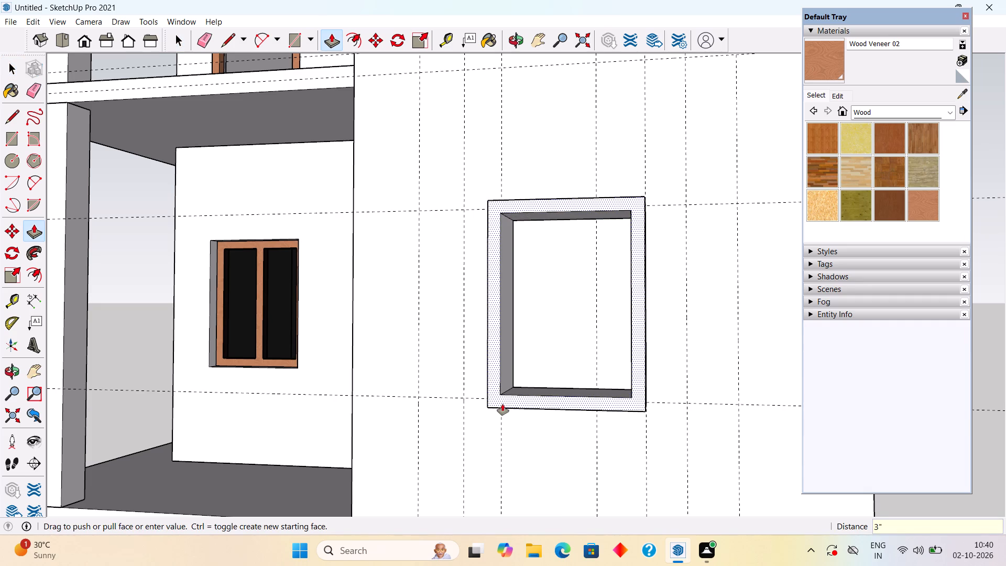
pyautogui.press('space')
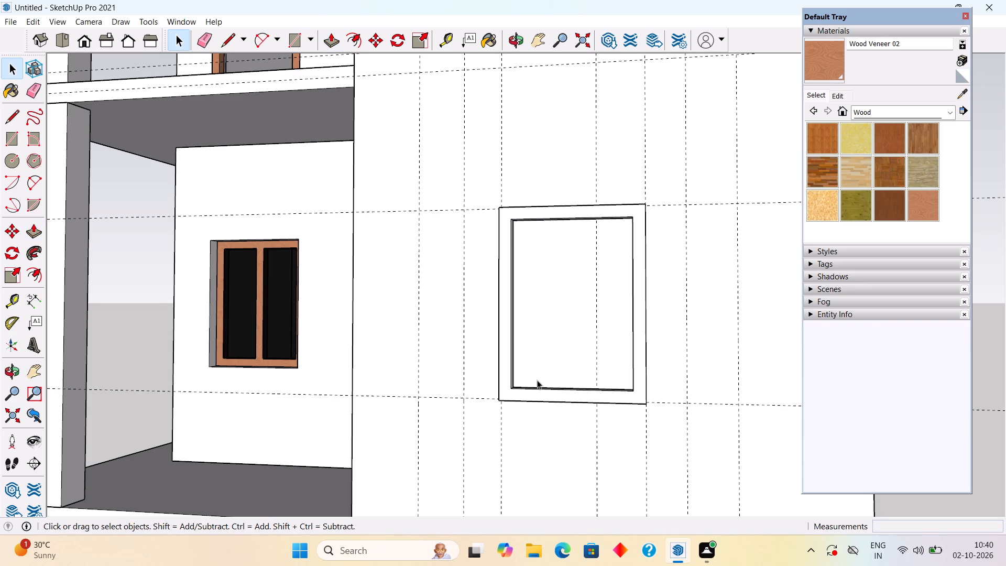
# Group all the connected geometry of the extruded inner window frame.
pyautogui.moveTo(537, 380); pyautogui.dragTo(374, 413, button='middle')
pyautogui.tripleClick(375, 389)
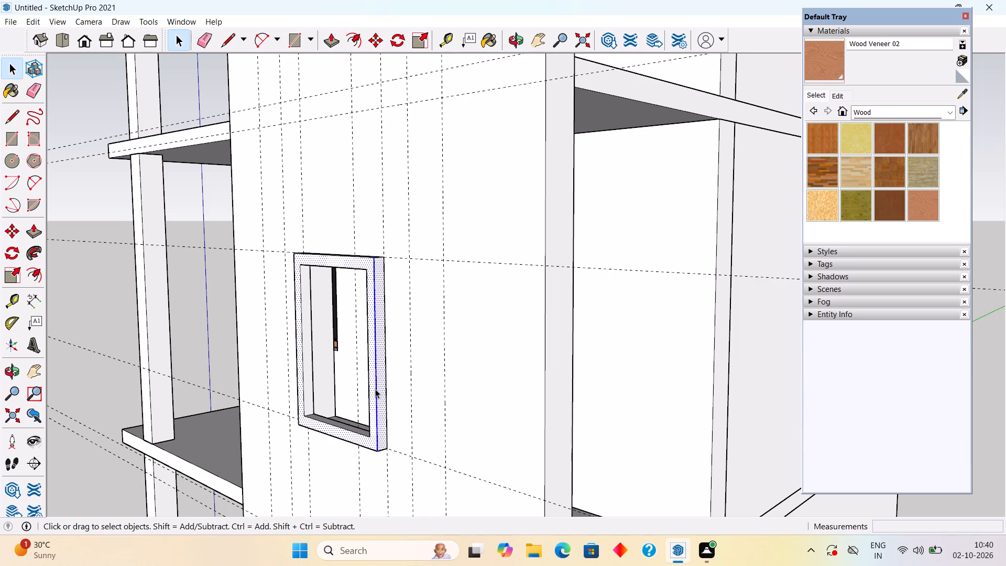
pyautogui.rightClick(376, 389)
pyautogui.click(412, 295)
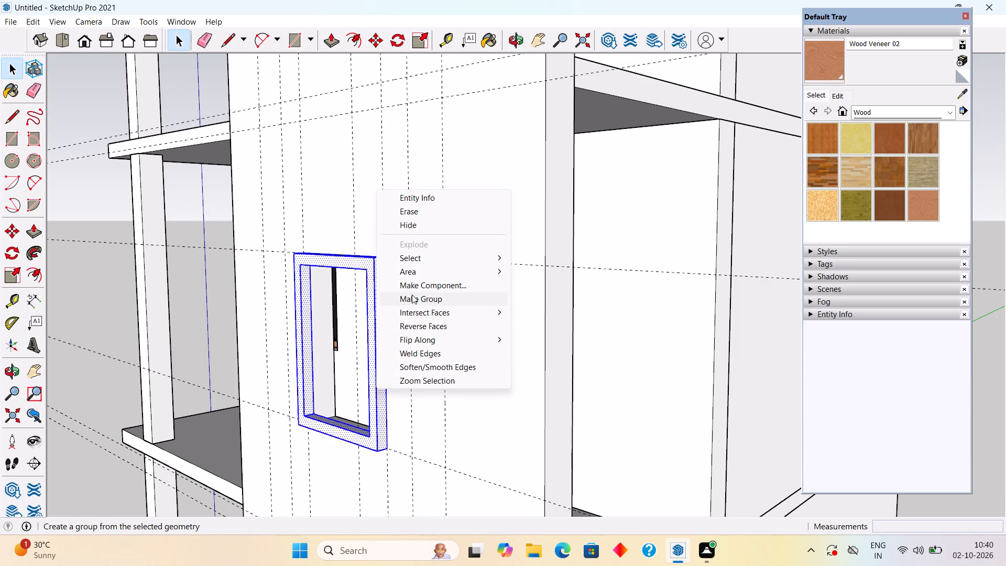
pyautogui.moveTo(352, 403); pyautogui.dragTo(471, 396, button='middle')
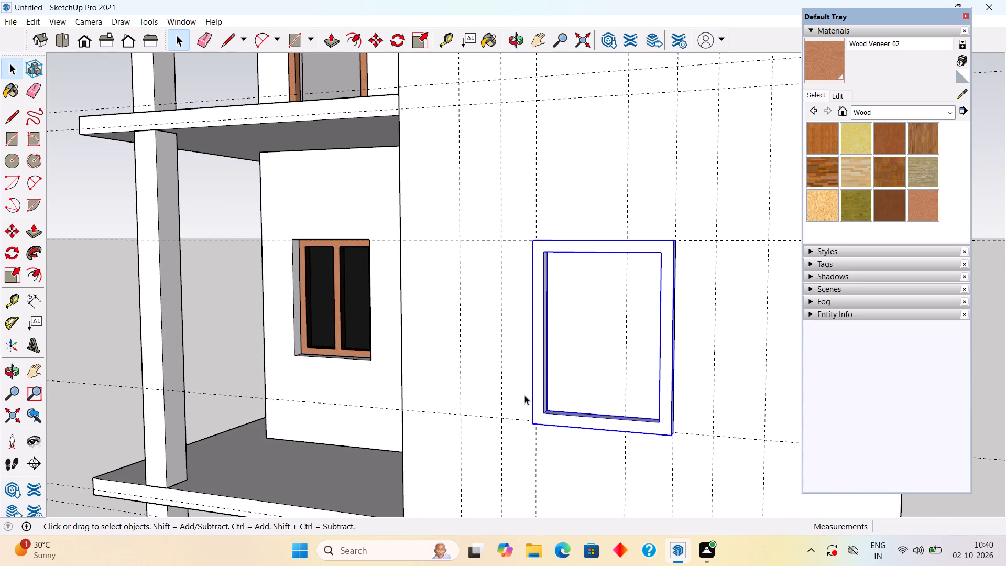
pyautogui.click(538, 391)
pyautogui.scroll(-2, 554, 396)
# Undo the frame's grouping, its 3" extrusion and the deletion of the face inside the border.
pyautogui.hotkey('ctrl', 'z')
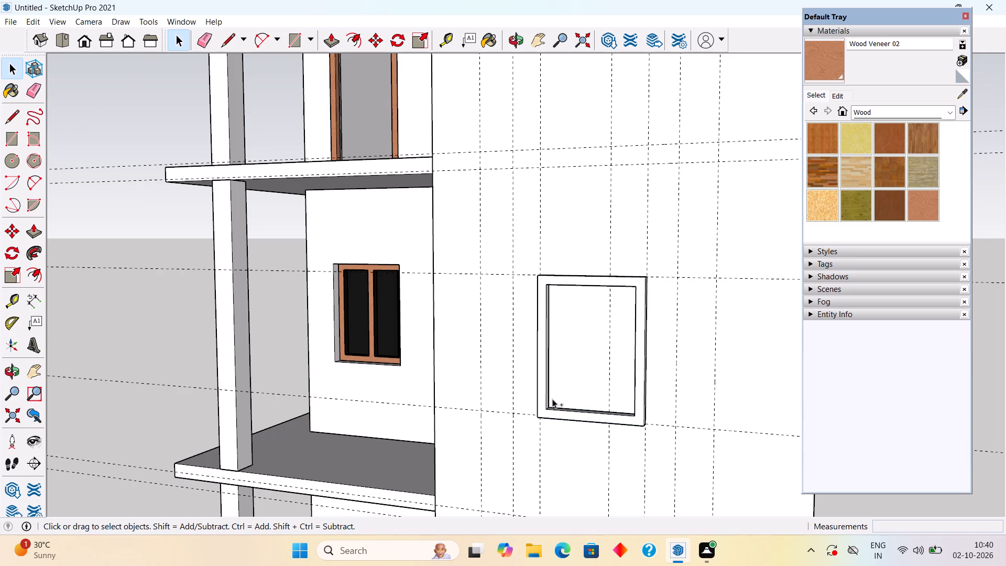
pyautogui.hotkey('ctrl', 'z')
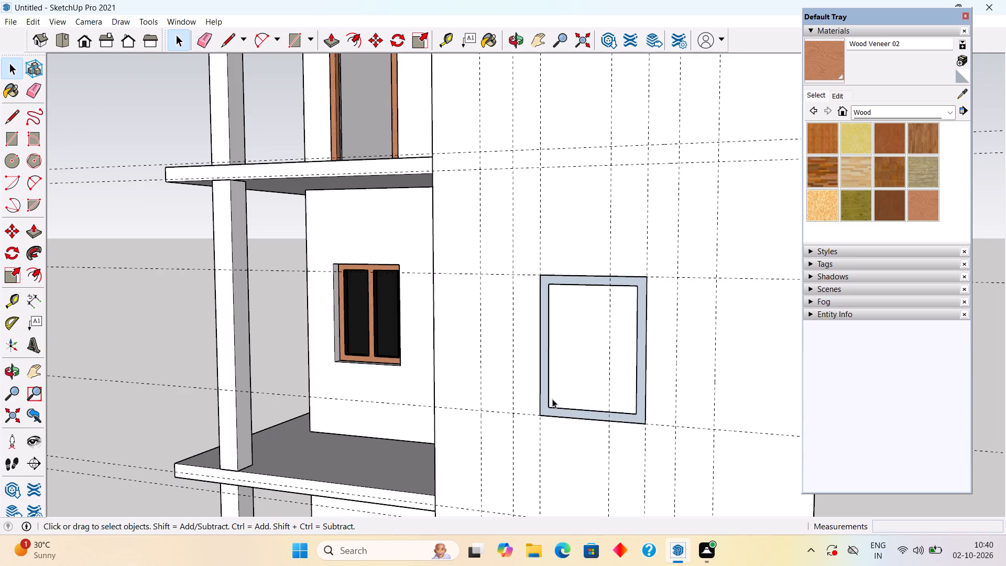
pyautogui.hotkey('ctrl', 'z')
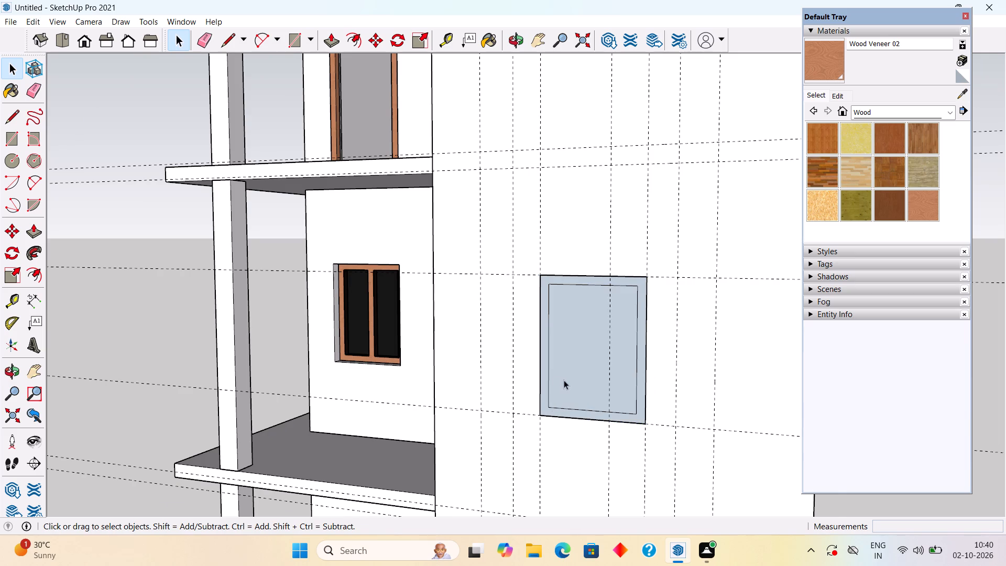
# Place a vertical guide through the midpoint of the inner rectangle and further guides 1.5" to each side of it.
pyautogui.moveTo(564, 379); pyautogui.dragTo(587, 376, button='middle')
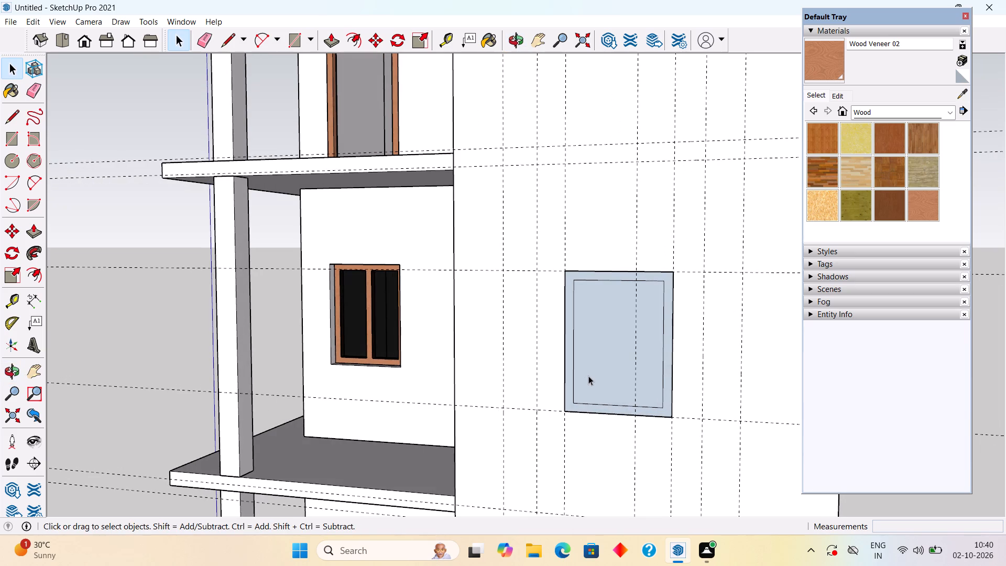
pyautogui.press('l')
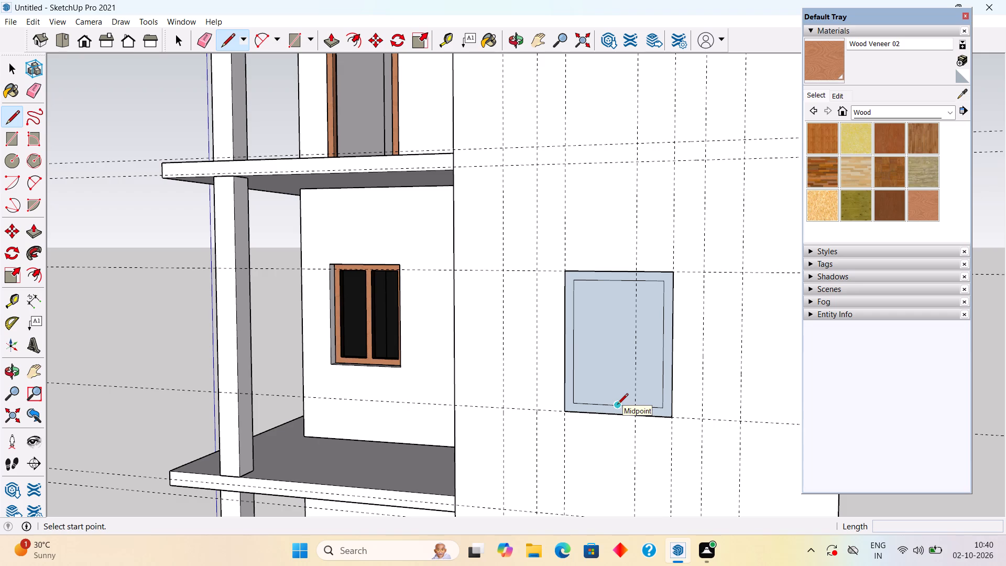
pyautogui.press('t')
pyautogui.click(575, 377)
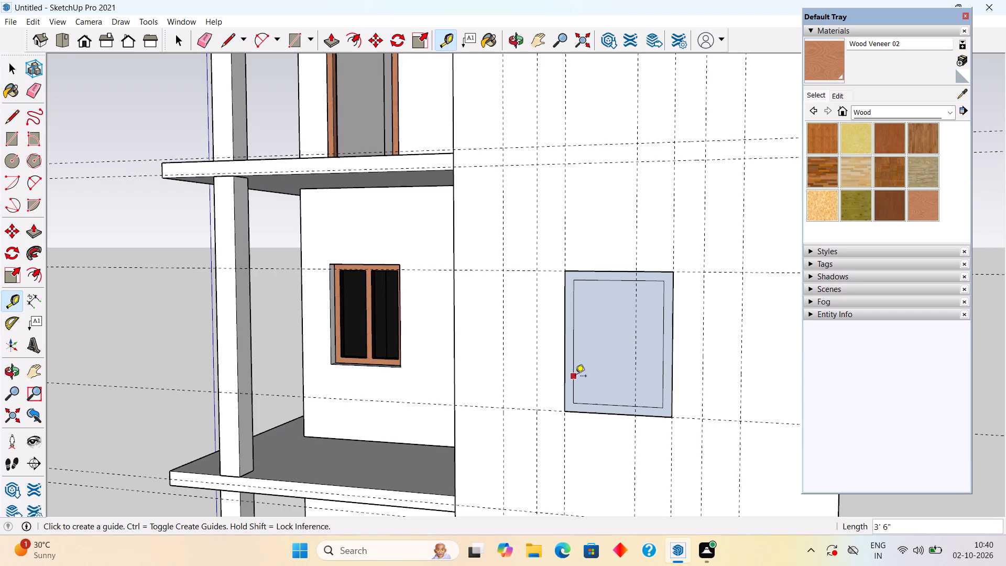
pyautogui.click(614, 408)
pyautogui.click(621, 385)
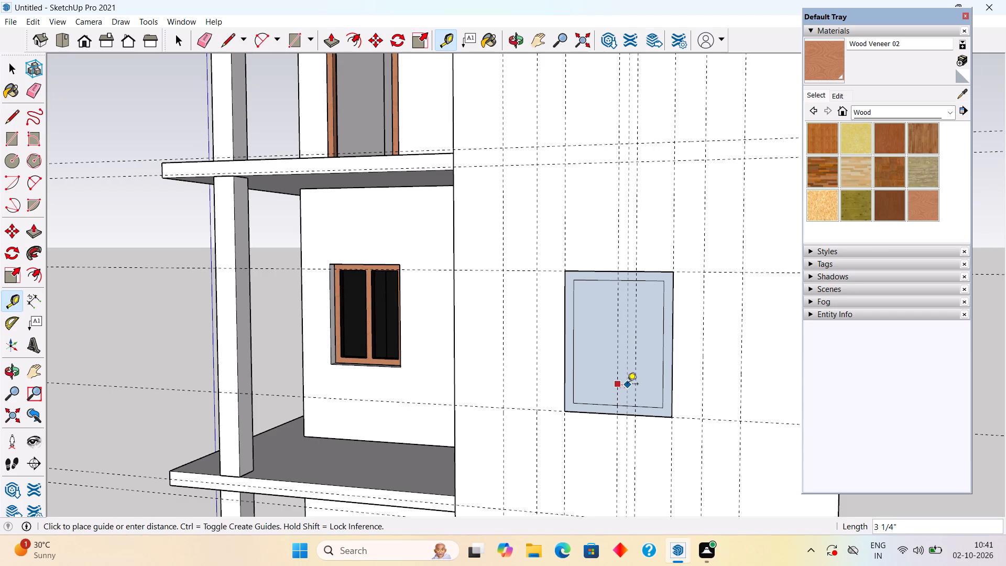
pyautogui.write('1.5"')
pyautogui.press('Return')
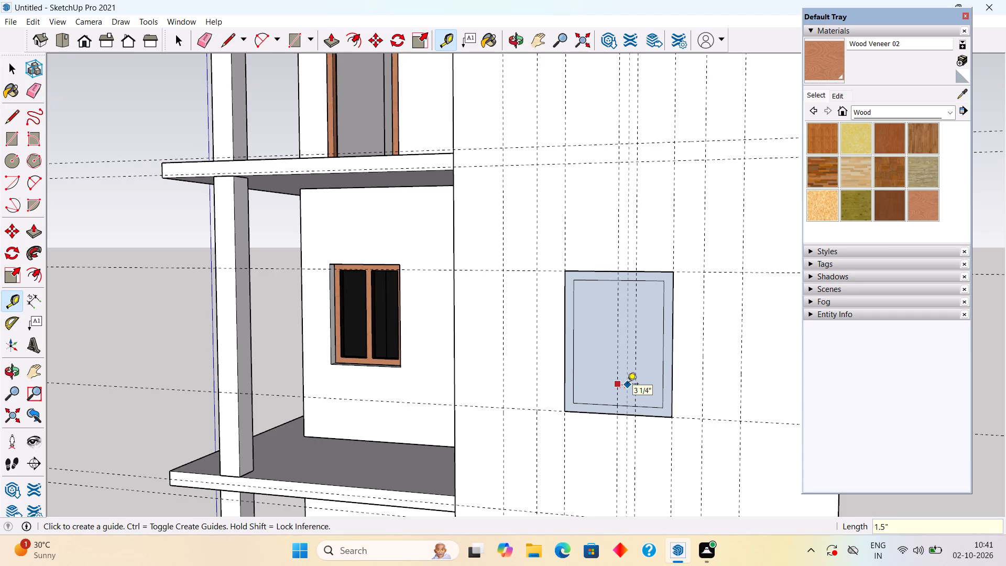
pyautogui.scroll(2, 627, 385)
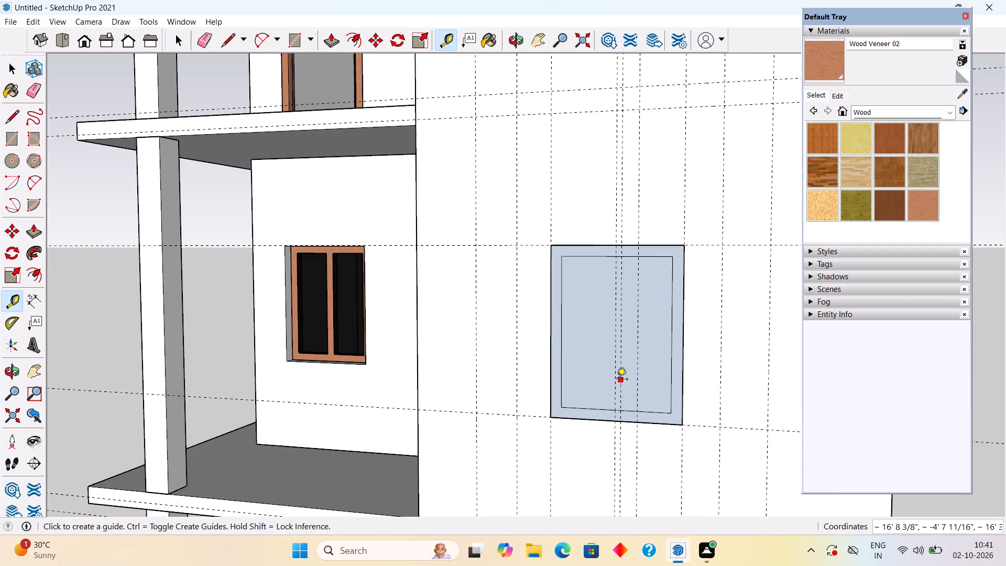
pyautogui.click(616, 380)
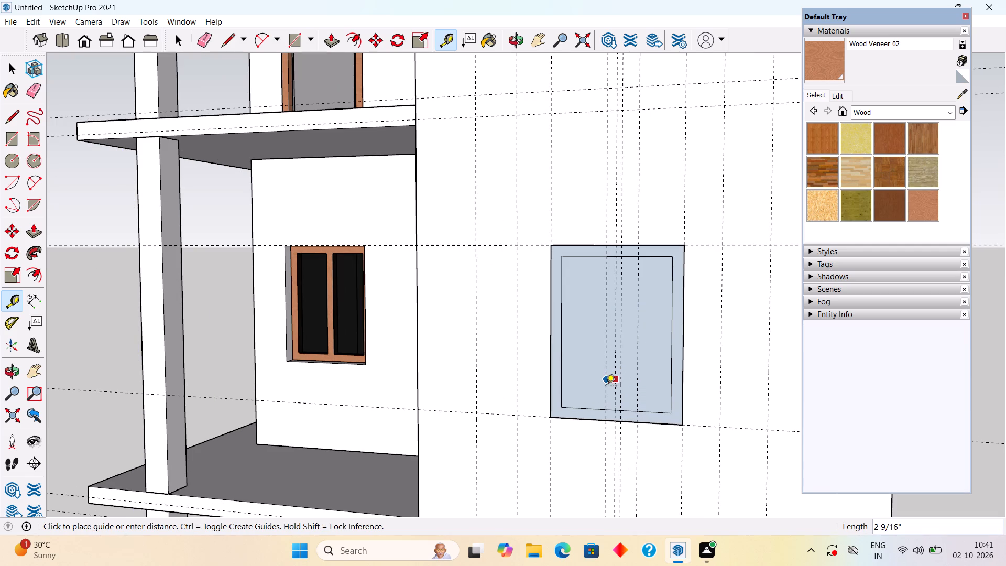
pyautogui.write('1.5"')
pyautogui.press('Return')
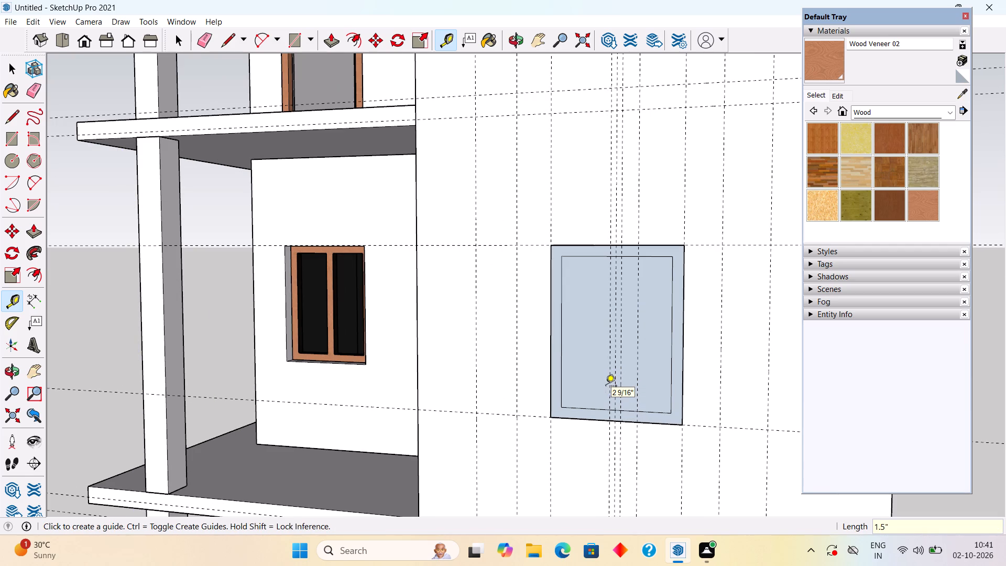
pyautogui.press('space')
# Draw two vertical lines along the 1.5" guides, spanning the inner rectangle's full height, to outline a central mullion.
pyautogui.press('l')
pyautogui.scroll(2, 606, 387)
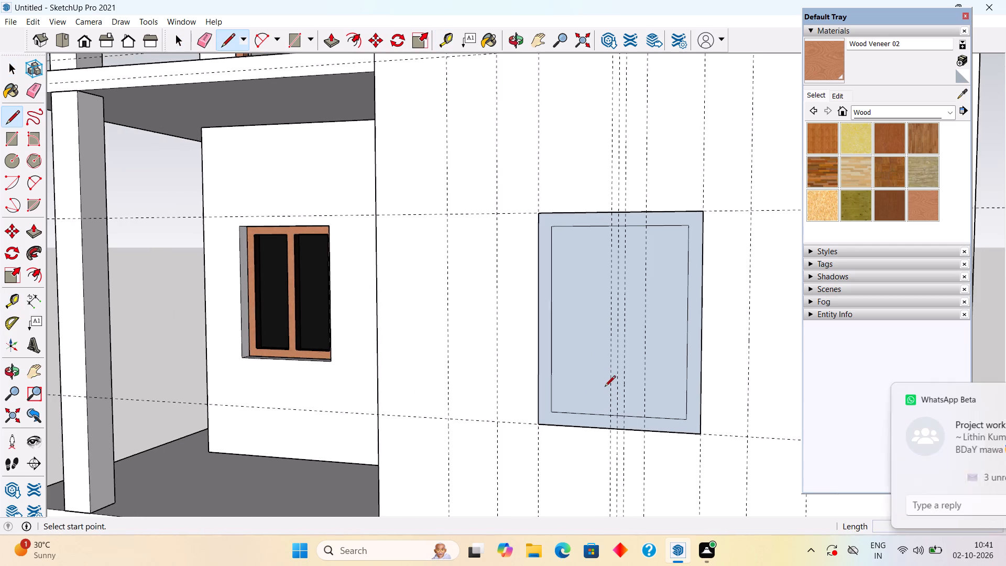
pyautogui.scroll(3, 613, 417)
pyautogui.click(613, 418)
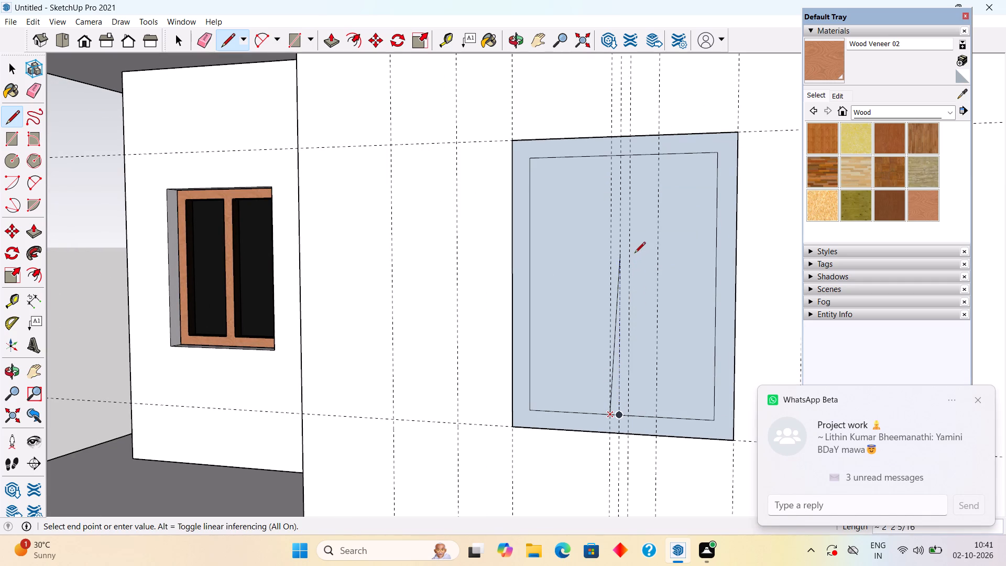
pyautogui.click(607, 158)
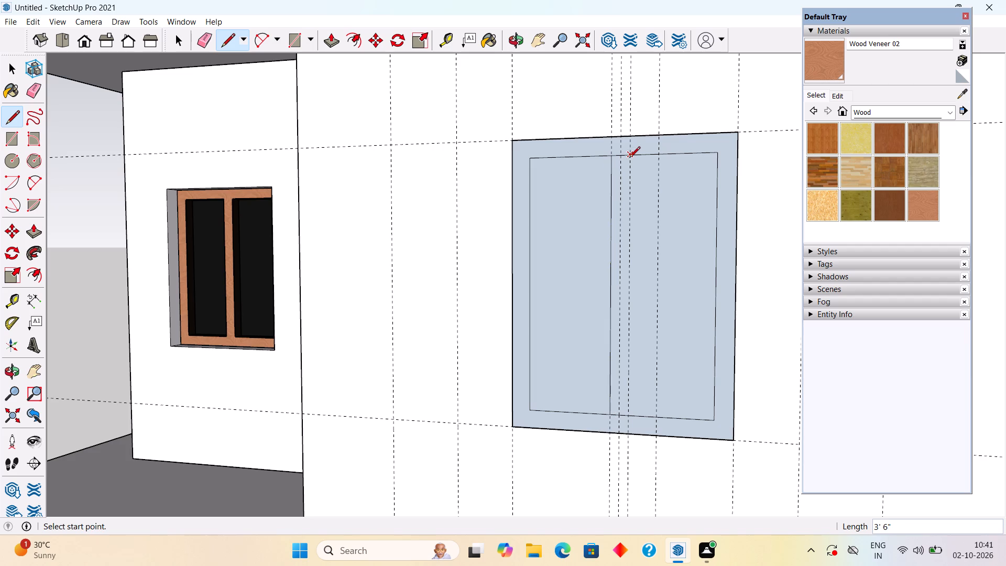
pyautogui.click(629, 158)
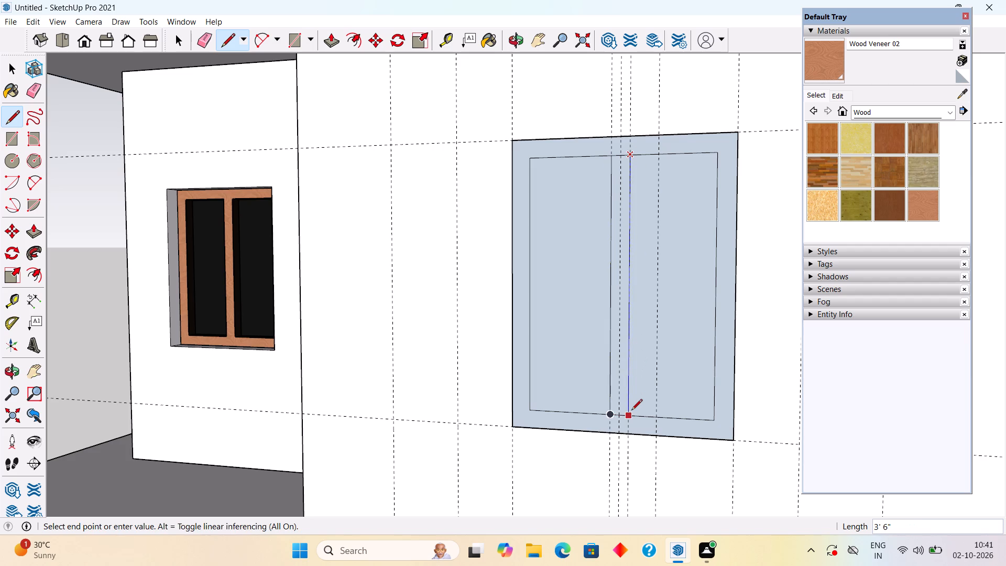
pyautogui.click(631, 411)
# Erase the short top and bottom edge segments between the two mullion lines to join the mullion with the border.
pyautogui.press('e')
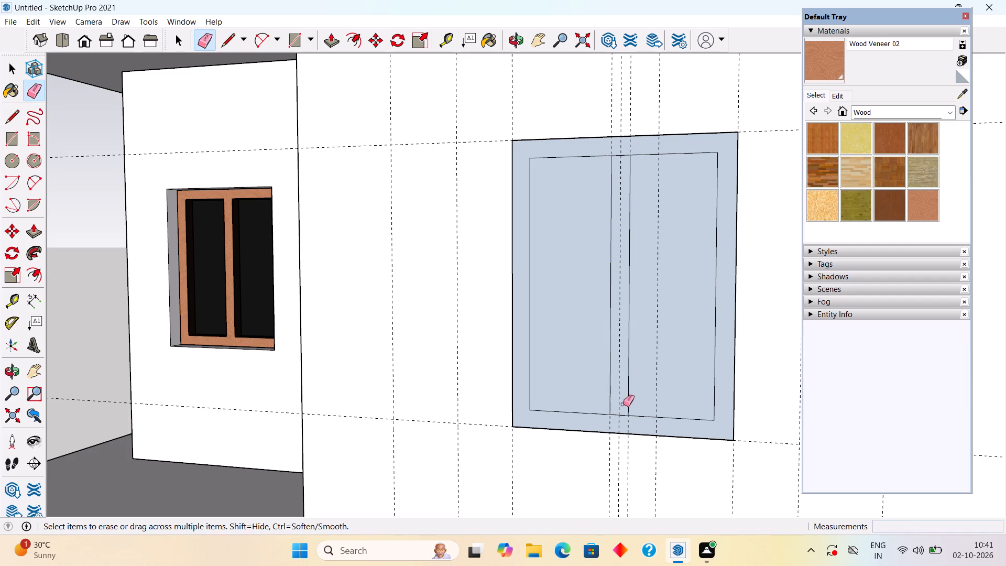
pyautogui.click(615, 414)
pyautogui.click(626, 156)
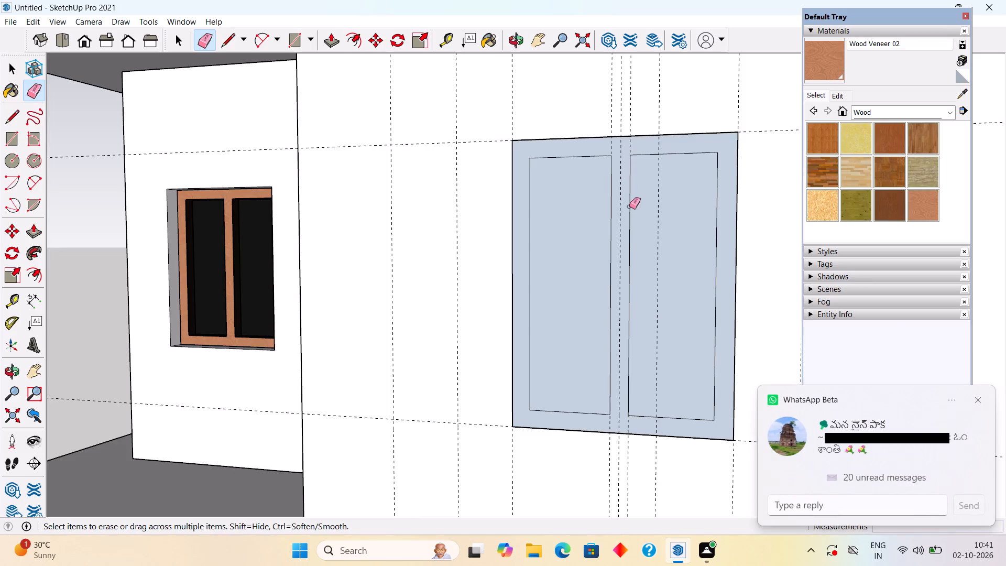
pyautogui.press('space')
# Delete the two pane faces on either side of the central mullion.
pyautogui.click(558, 278)
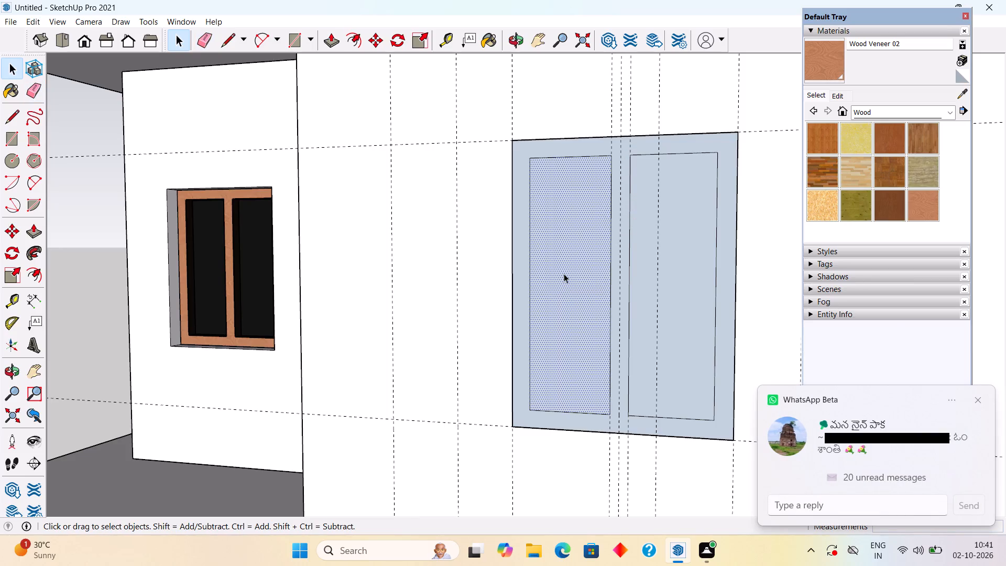
pyautogui.press('Delete')
pyautogui.click(649, 282)
pyautogui.press('Delete')
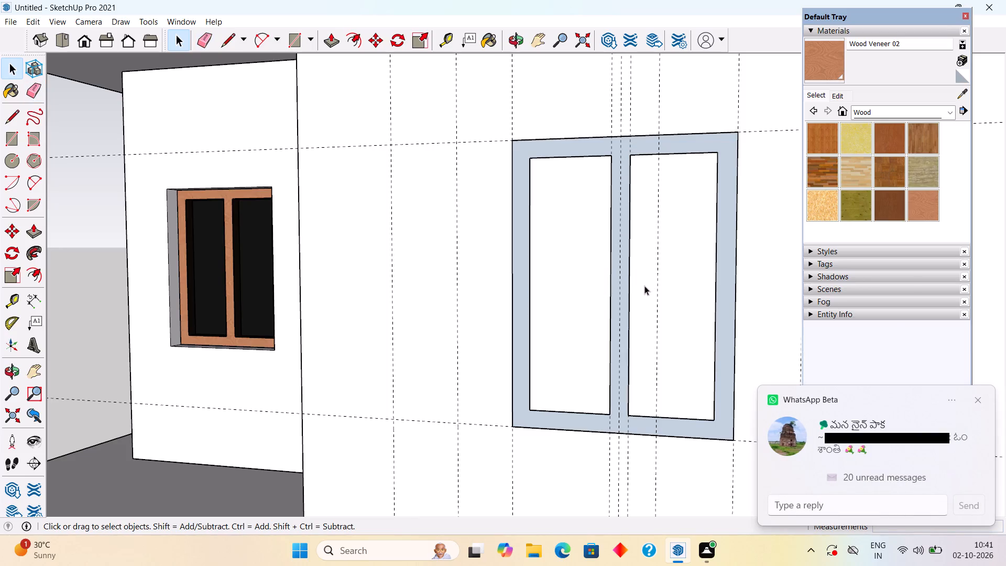
# Pull the window frame face, including the central mullion, out by 3".
pyautogui.press('p')
pyautogui.click(621, 340)
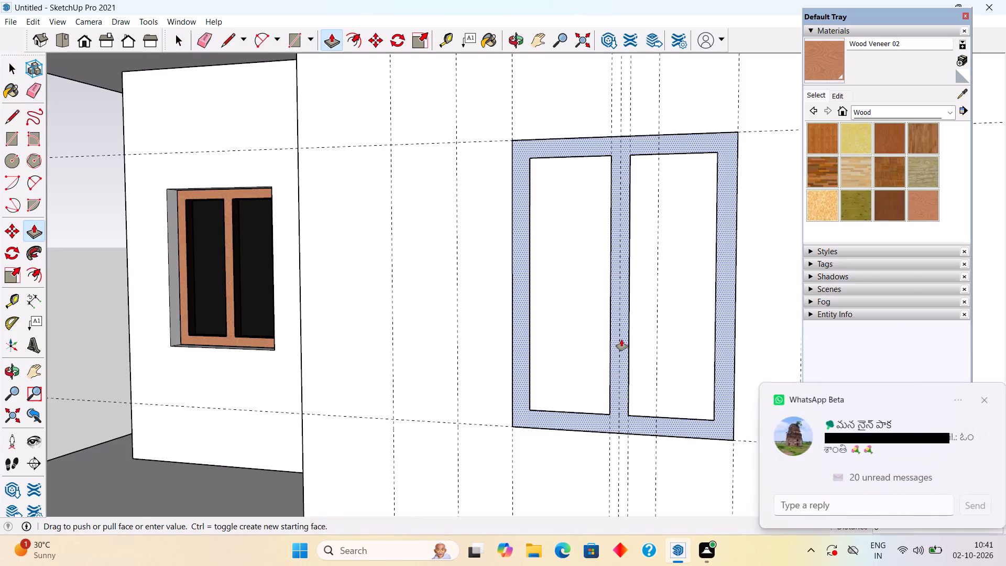
pyautogui.write('3"')
pyautogui.press('Return')
pyautogui.press('space')
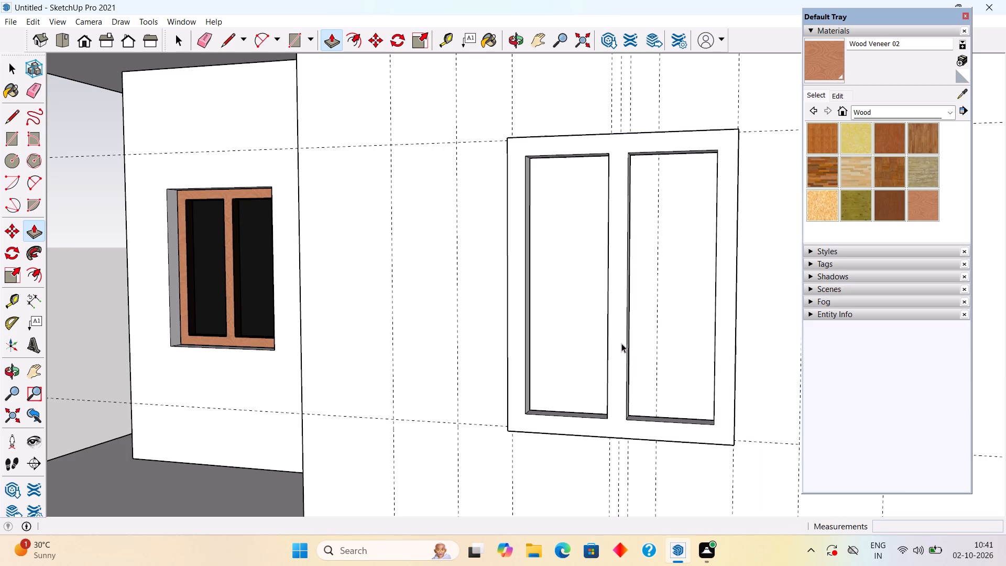
pyautogui.moveTo(621, 343); pyautogui.dragTo(460, 363, button='middle')
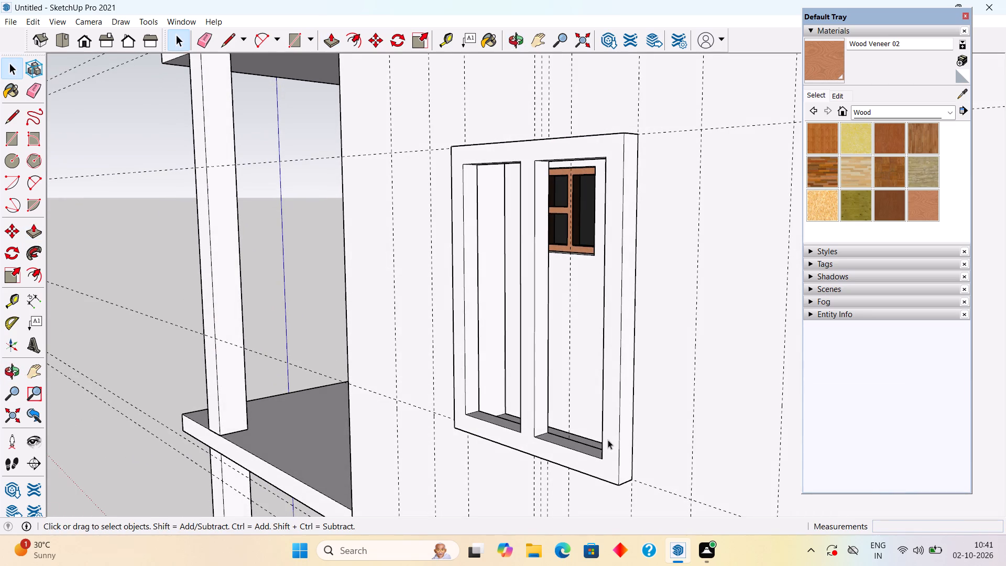
# Group the whole extruded two-pane window frame, including its central mullion.
pyautogui.tripleClick(613, 439)
pyautogui.rightClick(613, 439)
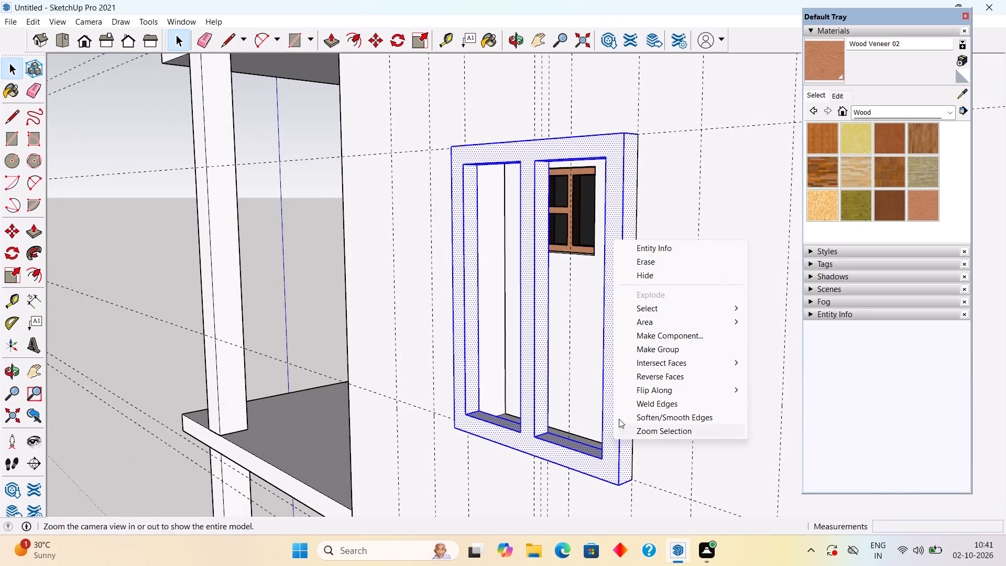
pyautogui.click(633, 352)
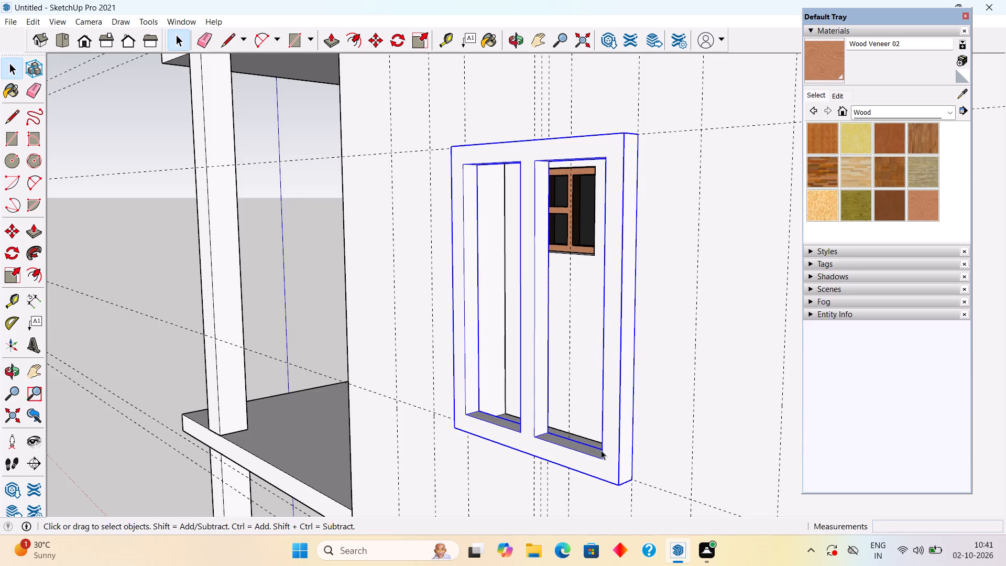
# Move the grouped window frame 3" back into the opening from its outer bottom corner, flush with the wall face.
pyautogui.scroll(-4, 592, 466)
pyautogui.moveTo(599, 470); pyautogui.dragTo(624, 453, button='middle')
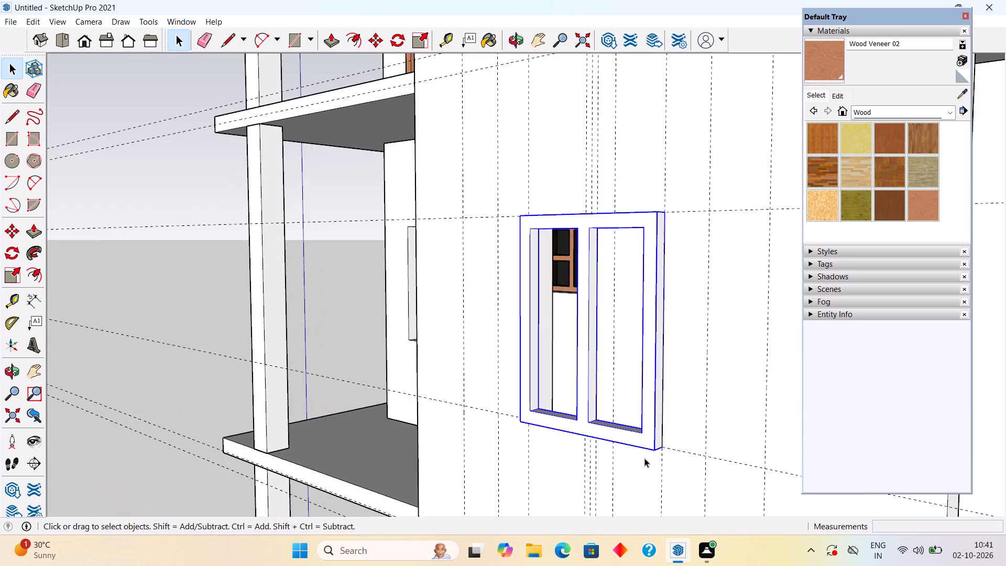
pyautogui.scroll(3, 665, 461)
pyautogui.moveTo(667, 448); pyautogui.dragTo(716, 478, button='middle')
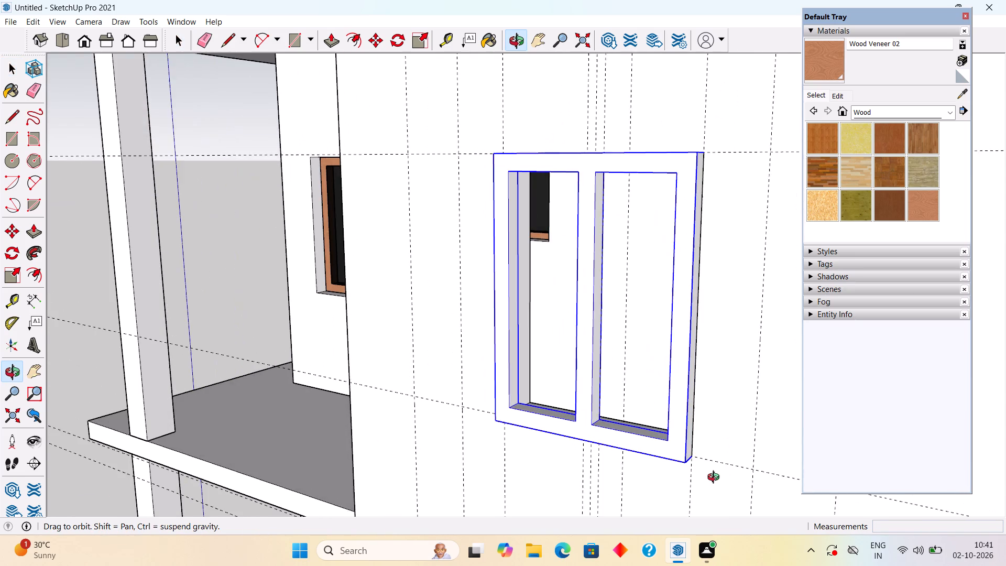
pyautogui.moveTo(716, 478); pyautogui.dragTo(723, 484, button='middle')
pyautogui.press('m')
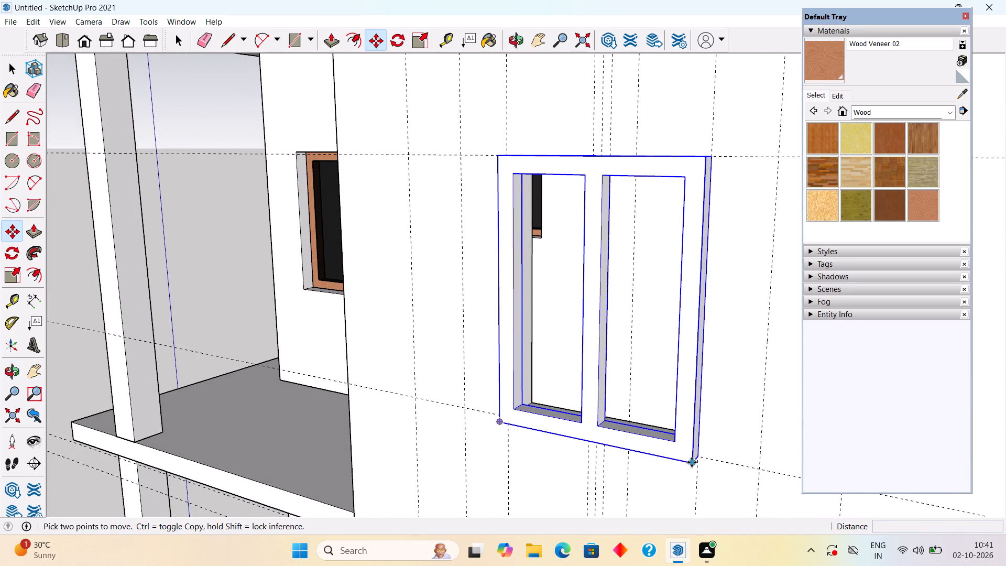
pyautogui.click(692, 462)
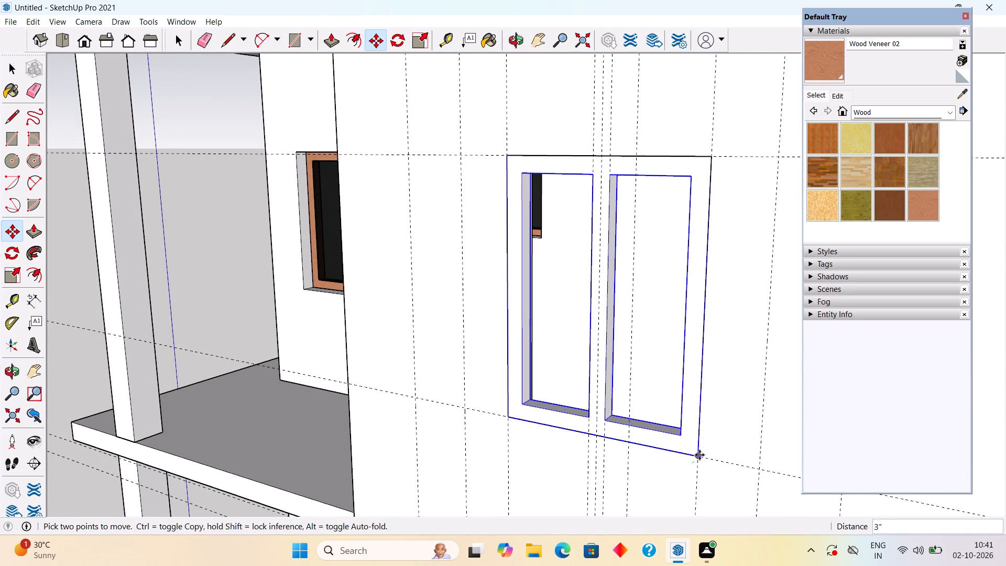
pyautogui.click(699, 455)
pyautogui.press('space')
# Clear the selection and unhide all hidden geometry in the model.
pyautogui.scroll(-14, 669, 455)
pyautogui.moveTo(708, 458); pyautogui.dragTo(721, 419, button='middle')
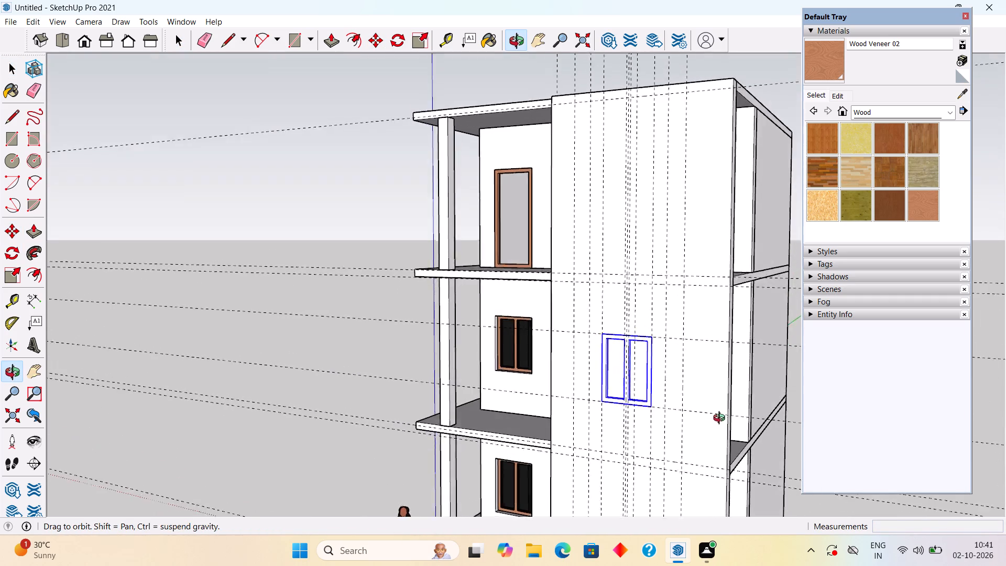
pyautogui.moveTo(721, 419); pyautogui.dragTo(728, 408, button='middle')
pyautogui.scroll(-2, 728, 408)
pyautogui.moveTo(701, 437); pyautogui.dragTo(816, 465, button='middle')
pyautogui.click(440, 327)
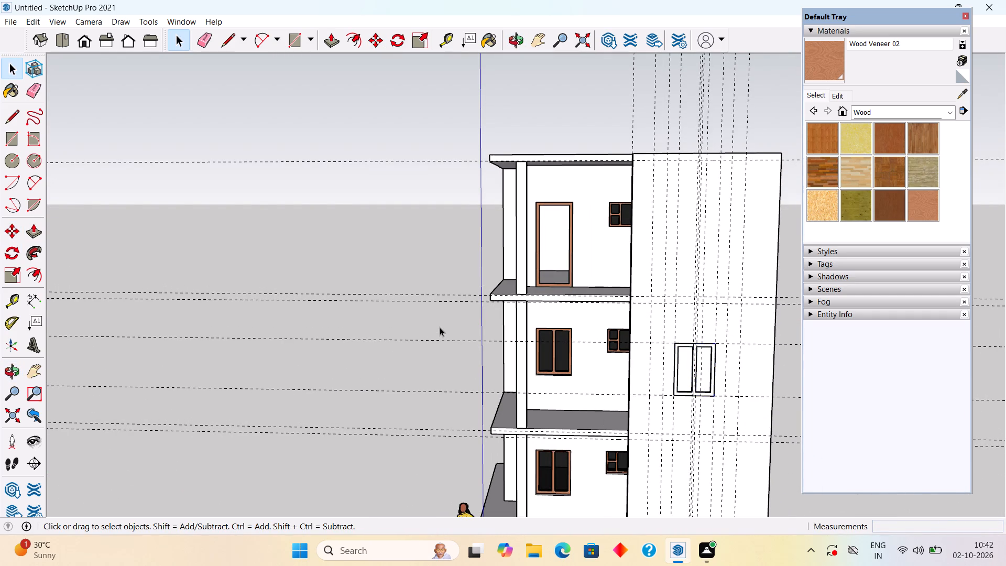
pyautogui.click(35, 26)
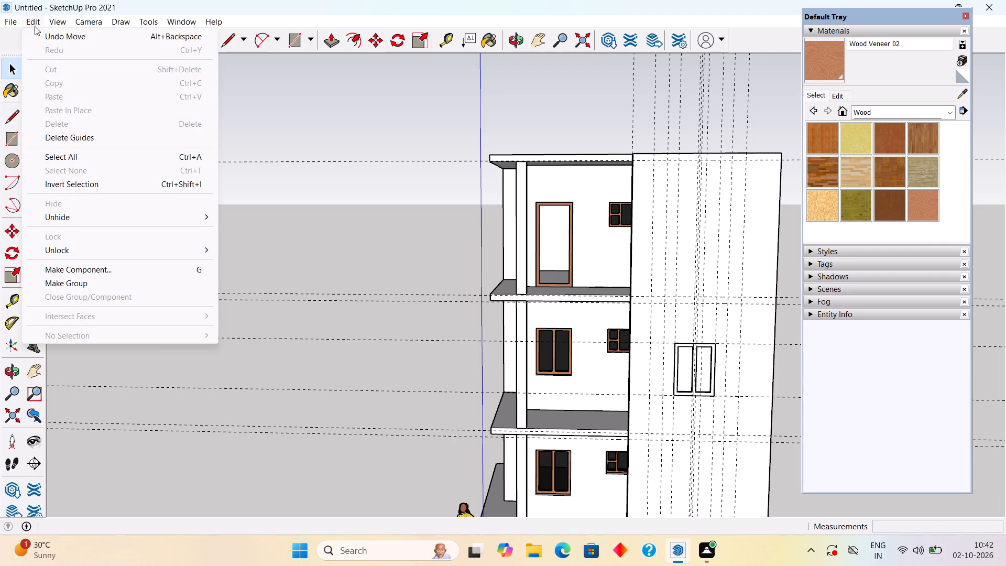
pyautogui.click(80, 214)
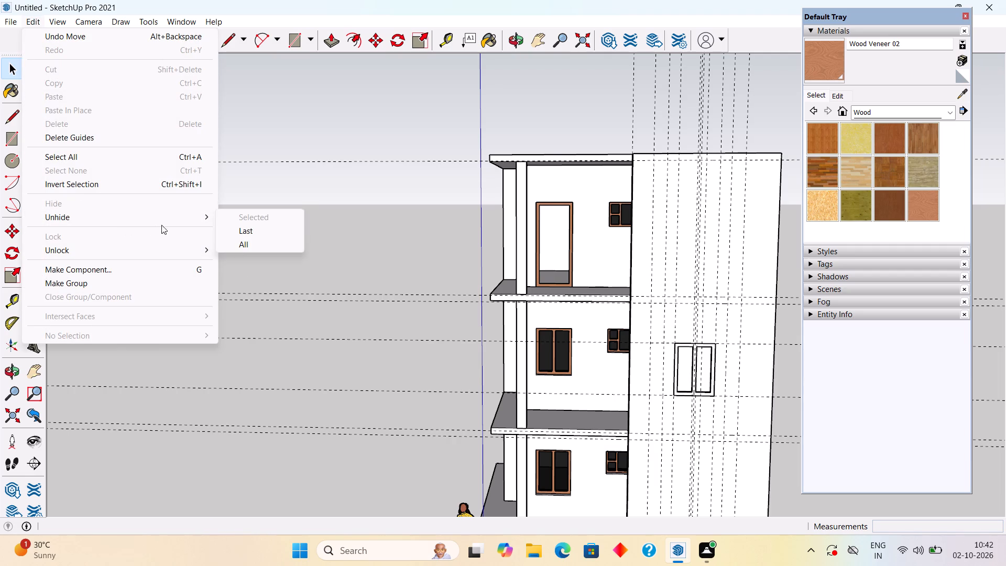
pyautogui.click(214, 218)
pyautogui.click(228, 244)
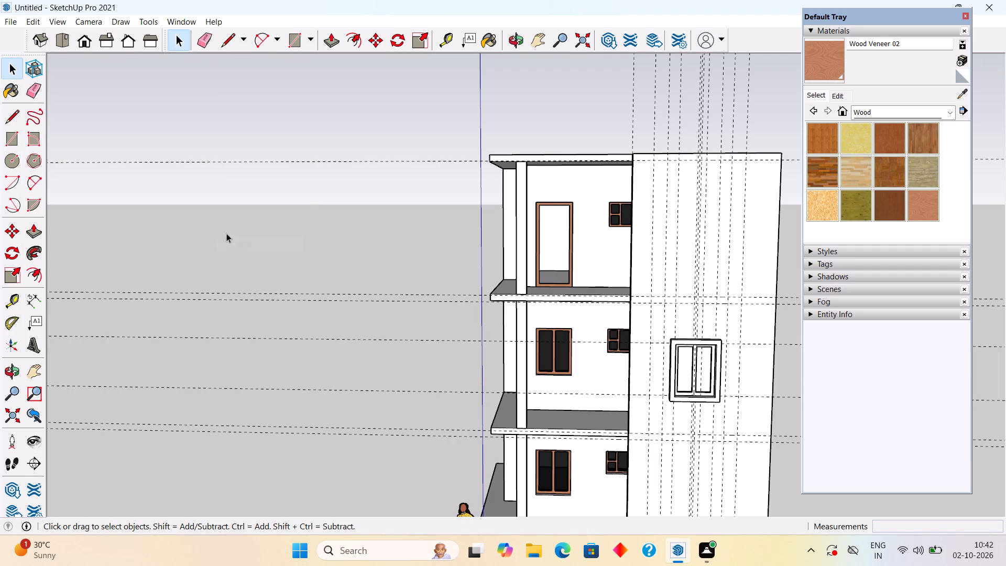
# Delete all construction guides from the model.
pyautogui.click(29, 20)
pyautogui.click(103, 139)
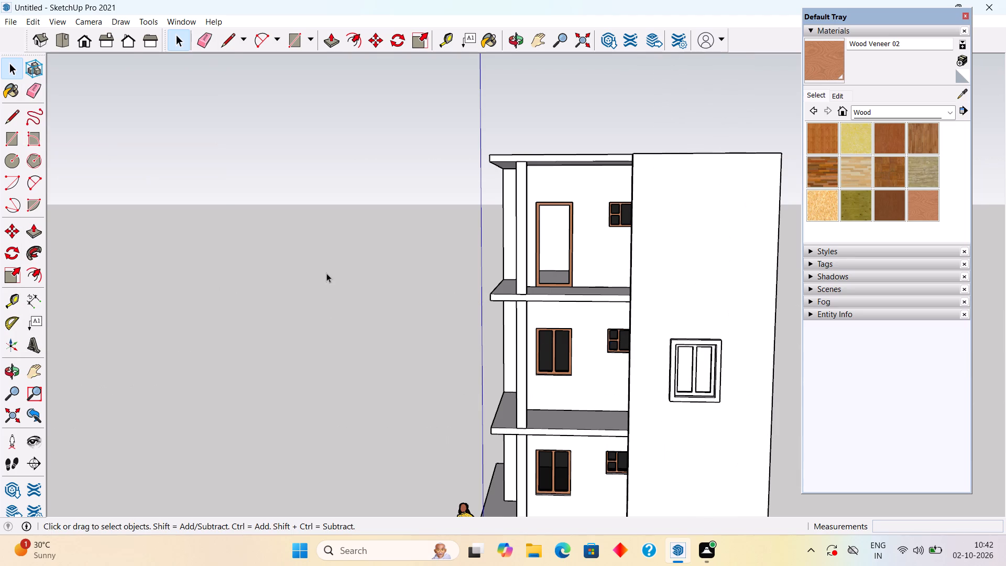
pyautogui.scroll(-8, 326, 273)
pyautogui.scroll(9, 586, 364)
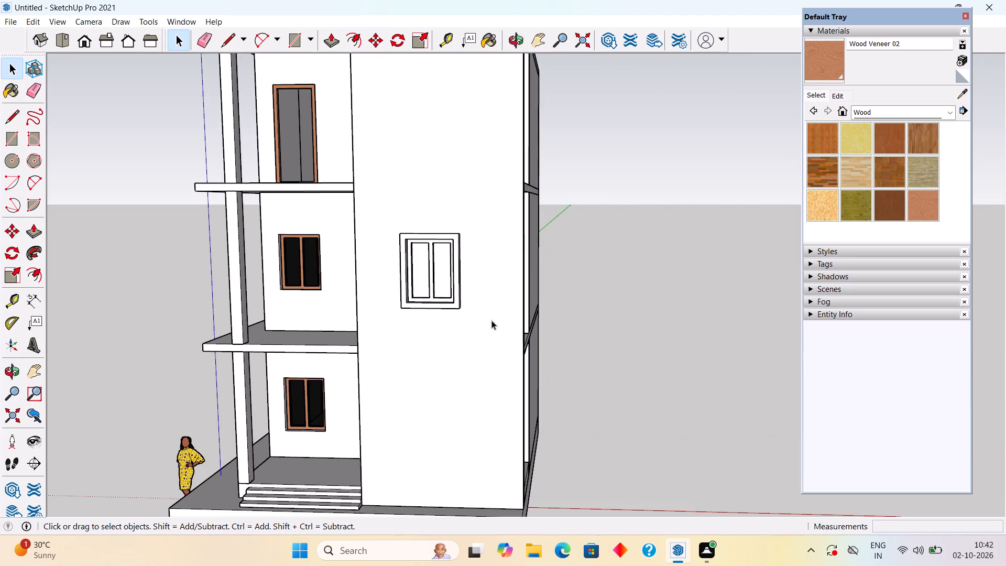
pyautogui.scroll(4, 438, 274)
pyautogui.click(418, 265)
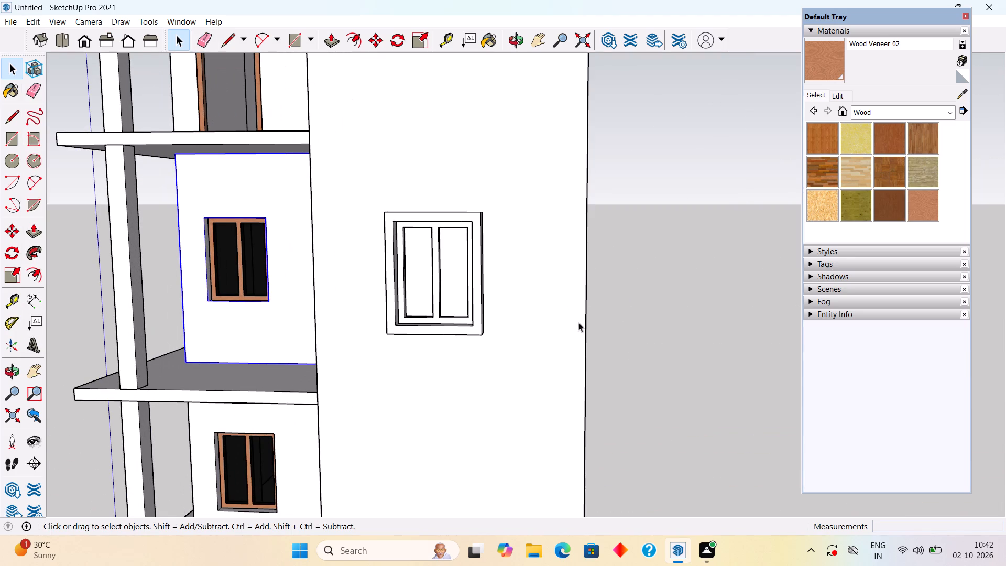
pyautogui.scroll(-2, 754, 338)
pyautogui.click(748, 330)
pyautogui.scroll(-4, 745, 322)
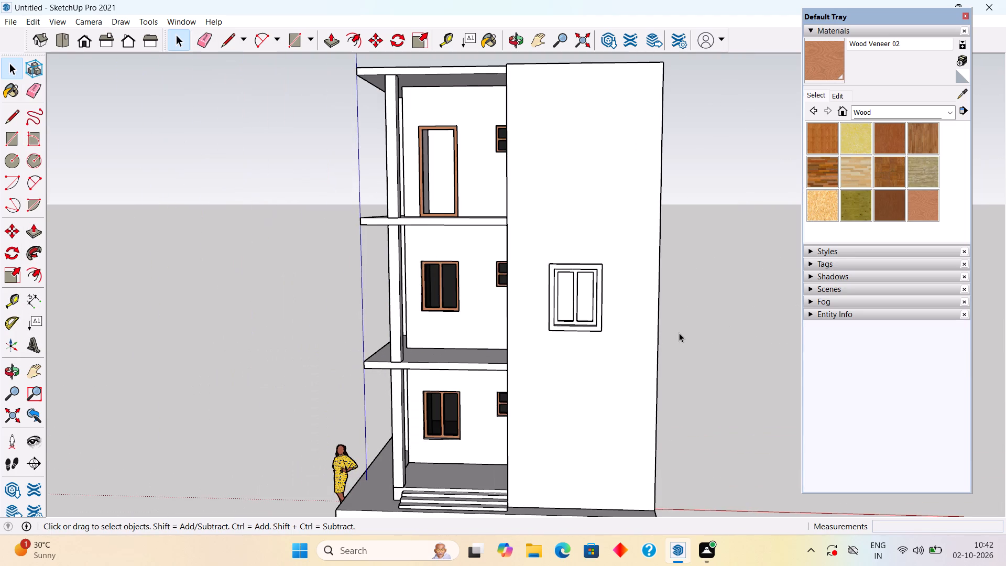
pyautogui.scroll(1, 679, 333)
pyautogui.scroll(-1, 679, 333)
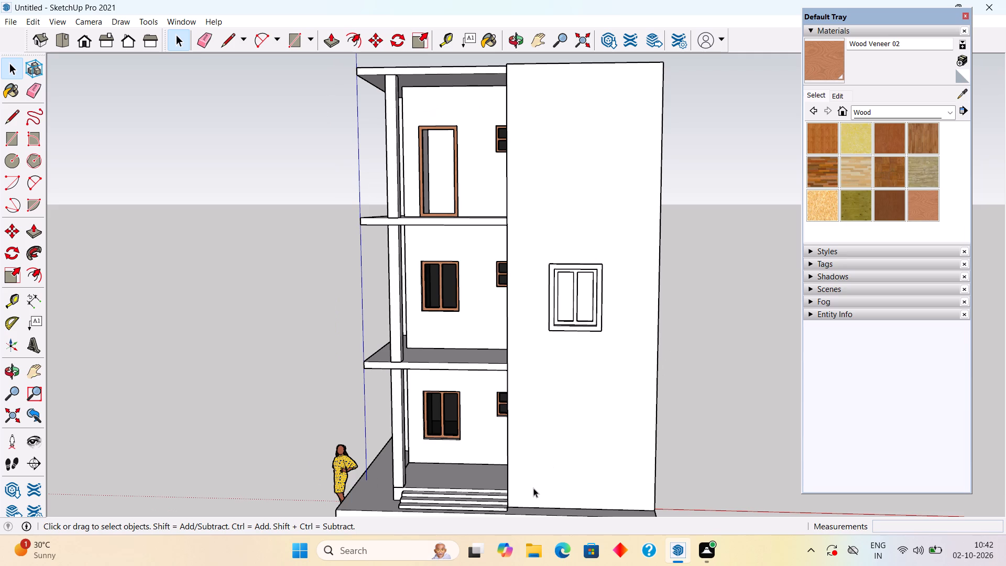
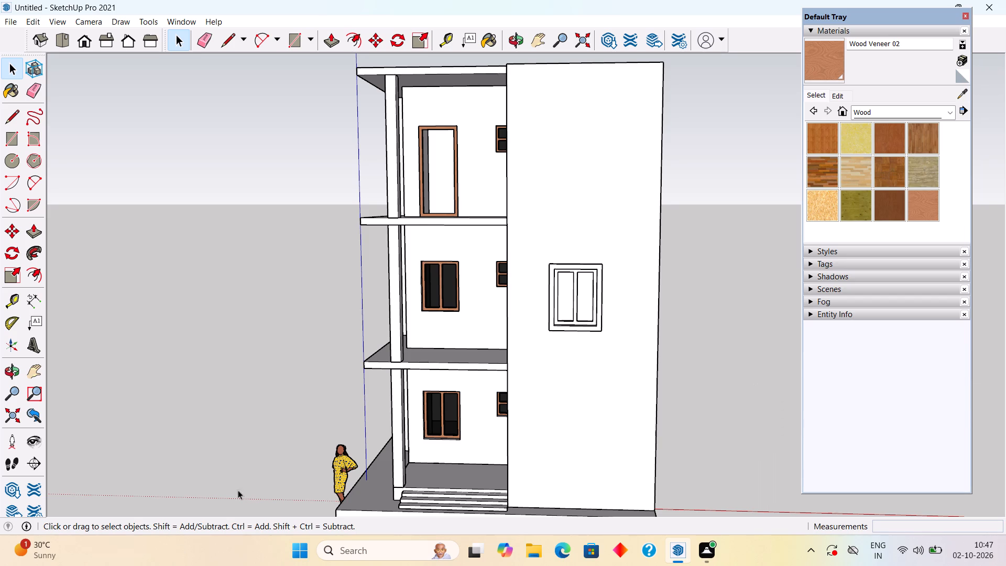
# Examine the front block's two-pane window from several angles, picking its inner frame and the surrounding wall, and clear the selection.
pyautogui.scroll(2, 506, 405)
pyautogui.moveTo(517, 410); pyautogui.dragTo(438, 359, button='middle')
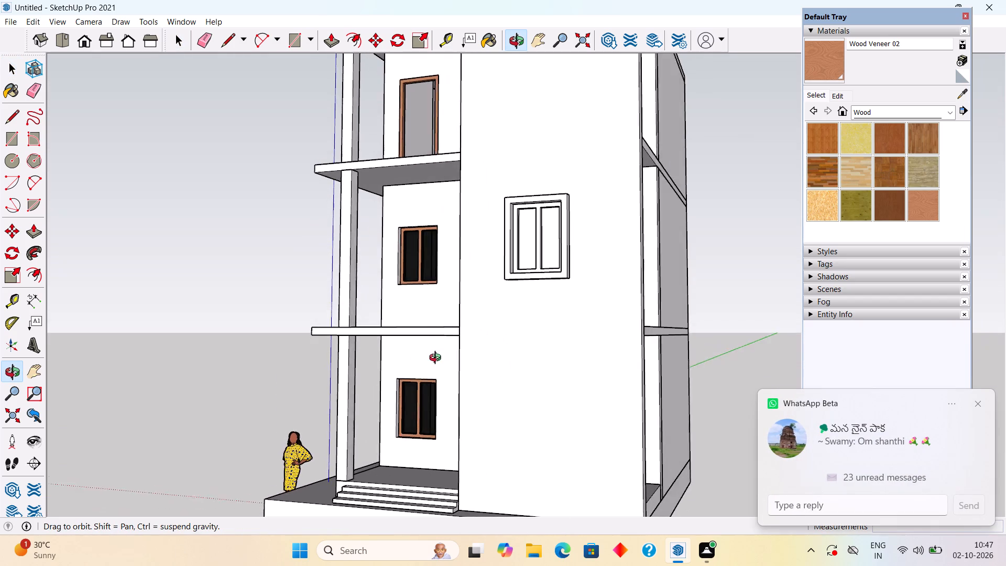
pyautogui.moveTo(438, 359); pyautogui.dragTo(421, 363, button='middle')
pyautogui.scroll(6, 520, 309)
pyautogui.moveTo(512, 259); pyautogui.dragTo(504, 278, button='middle')
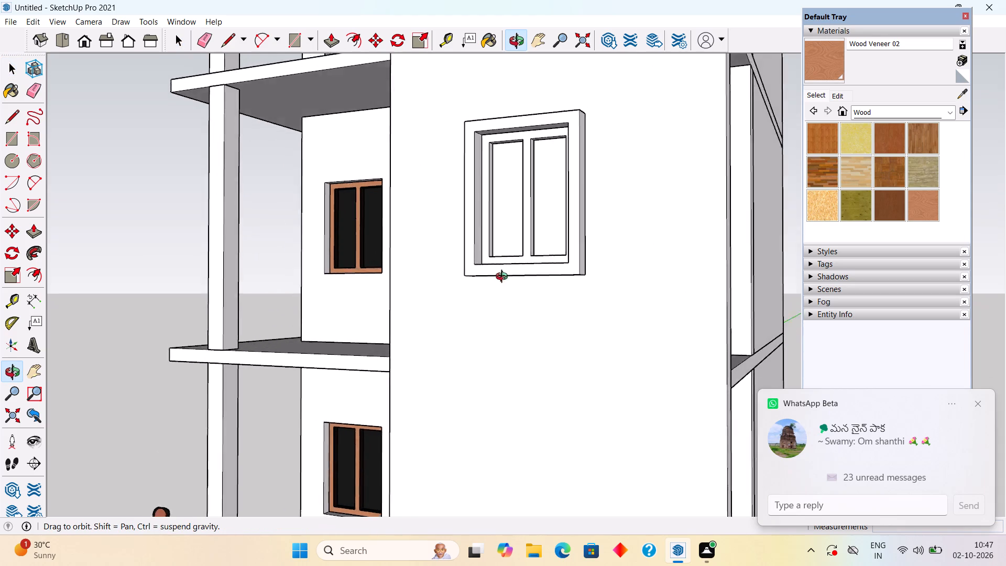
pyautogui.moveTo(504, 278); pyautogui.dragTo(479, 350, button='middle')
pyautogui.scroll(6, 478, 348)
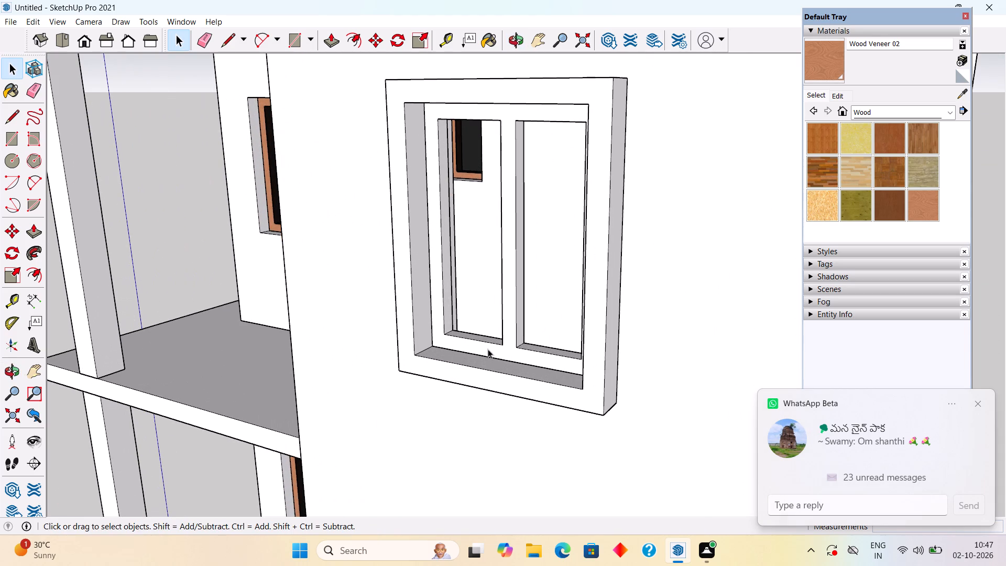
pyautogui.click(489, 347)
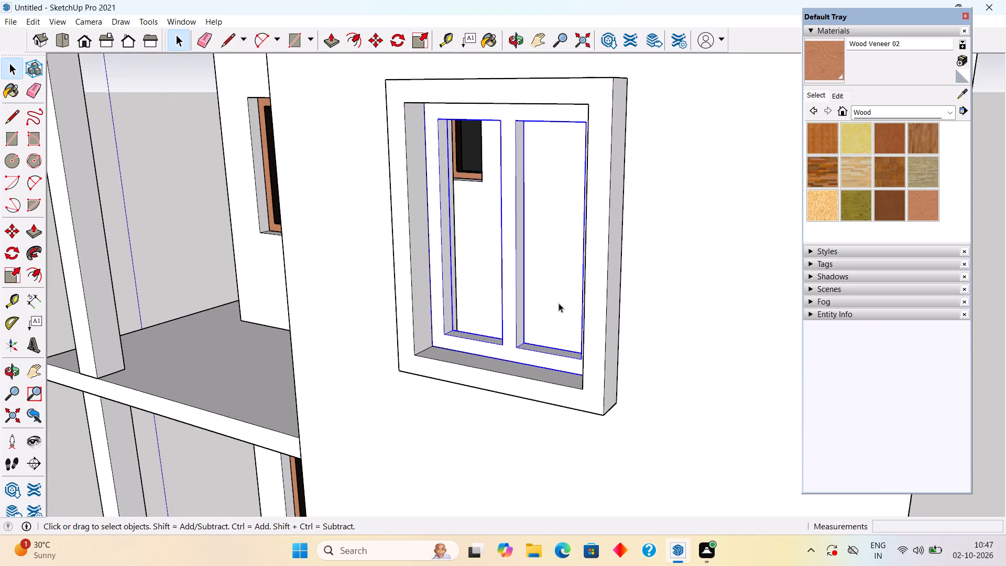
pyautogui.scroll(1, 555, 306)
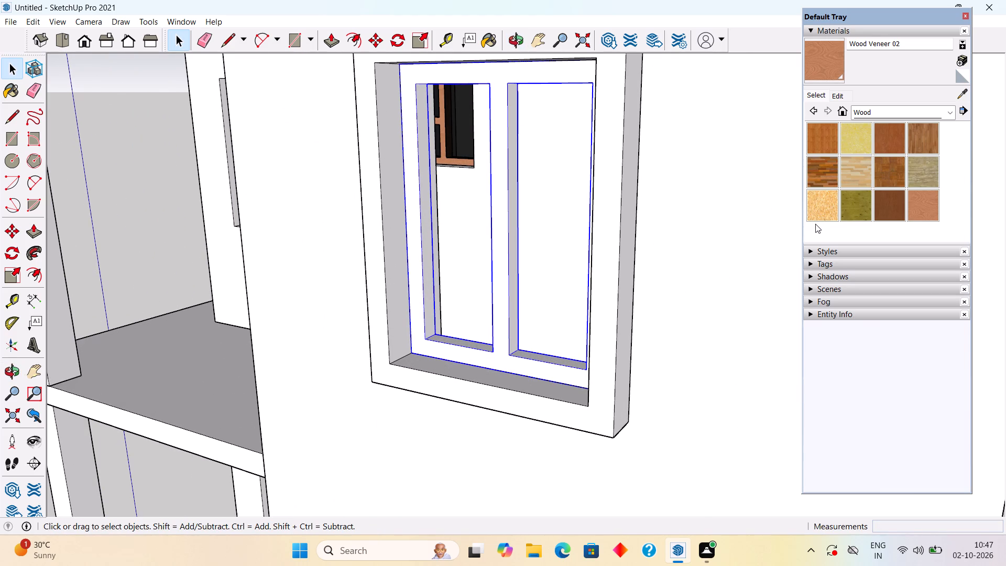
pyautogui.scroll(-2, 672, 245)
pyautogui.moveTo(570, 360); pyautogui.dragTo(627, 340, button='middle')
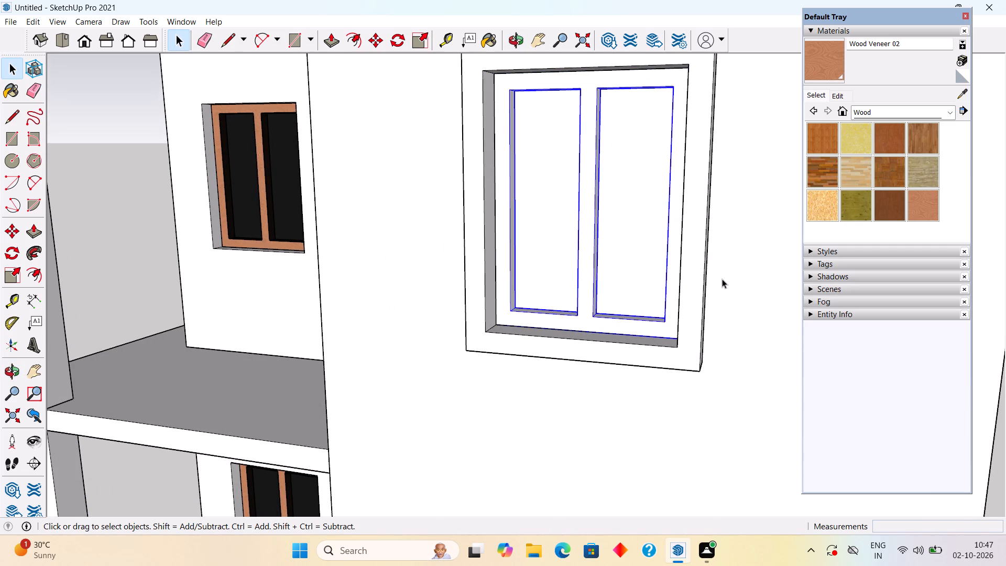
pyautogui.moveTo(590, 340); pyautogui.dragTo(550, 389, button='middle')
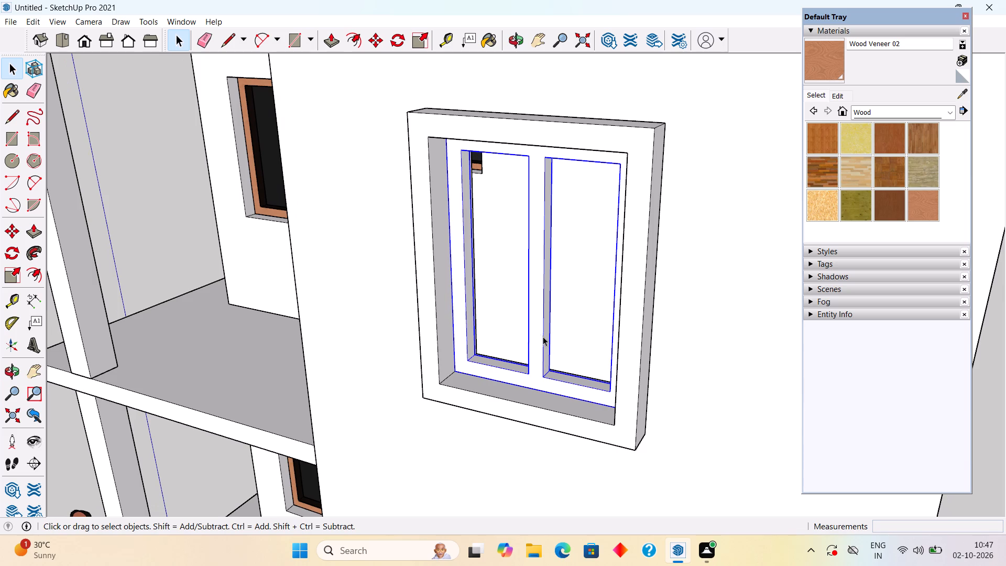
pyautogui.click(691, 288)
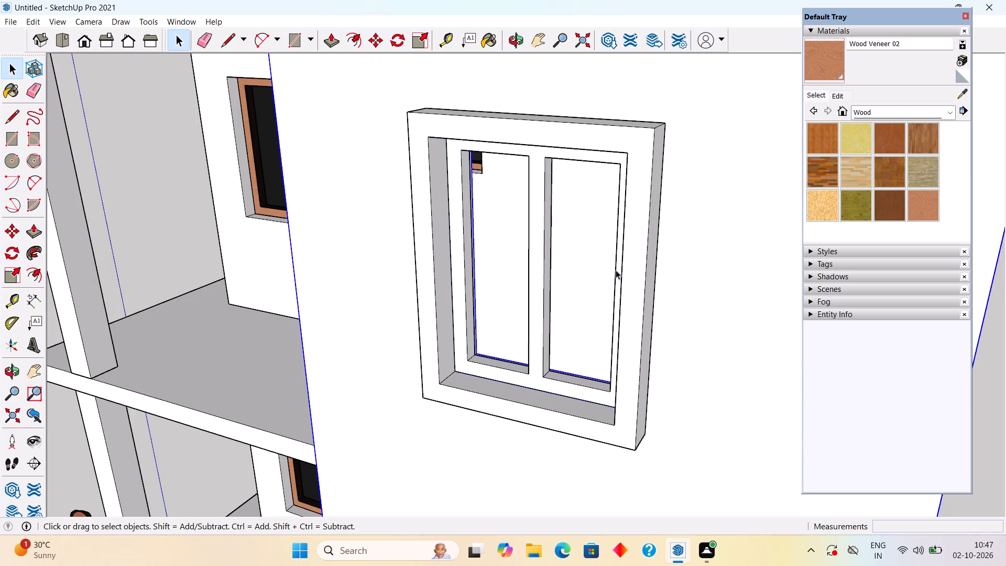
pyautogui.scroll(-9, 606, 312)
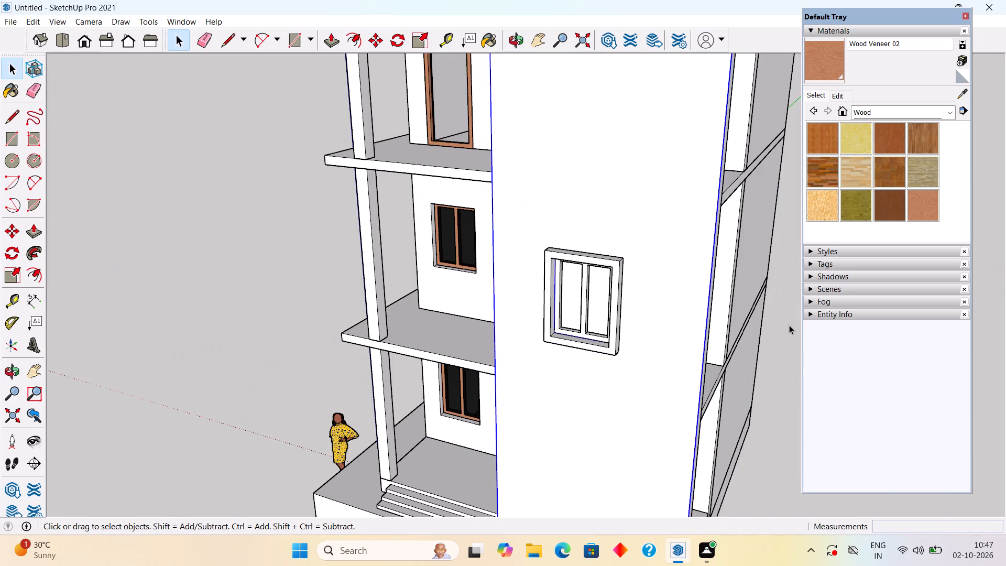
pyautogui.click(792, 329)
# Draw a 90-sided circle of .5" radius near the top of the inner frame's left jamb, facing the panes.
pyautogui.scroll(9, 609, 295)
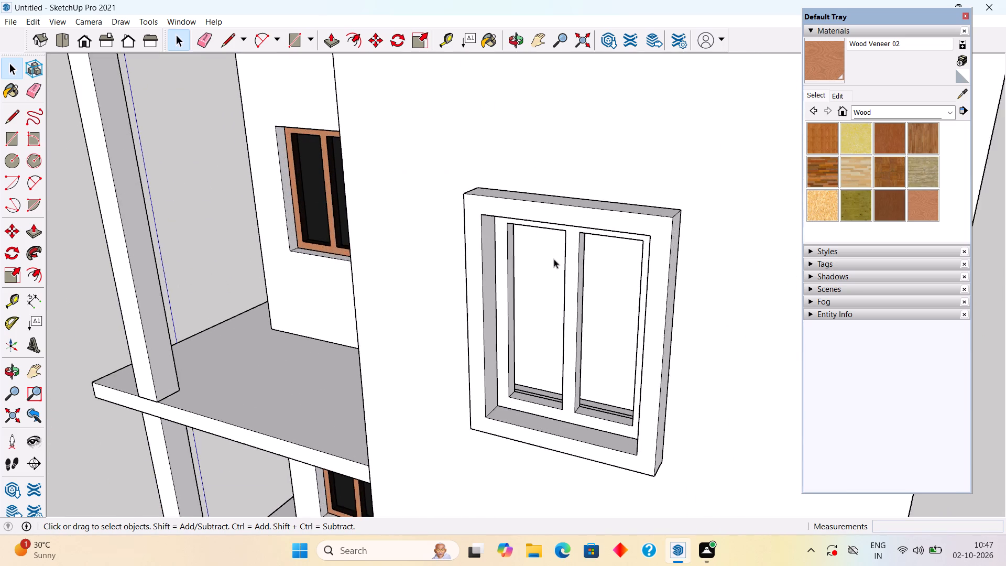
pyautogui.scroll(2, 554, 259)
pyautogui.moveTo(581, 251); pyautogui.dragTo(504, 211, button='middle')
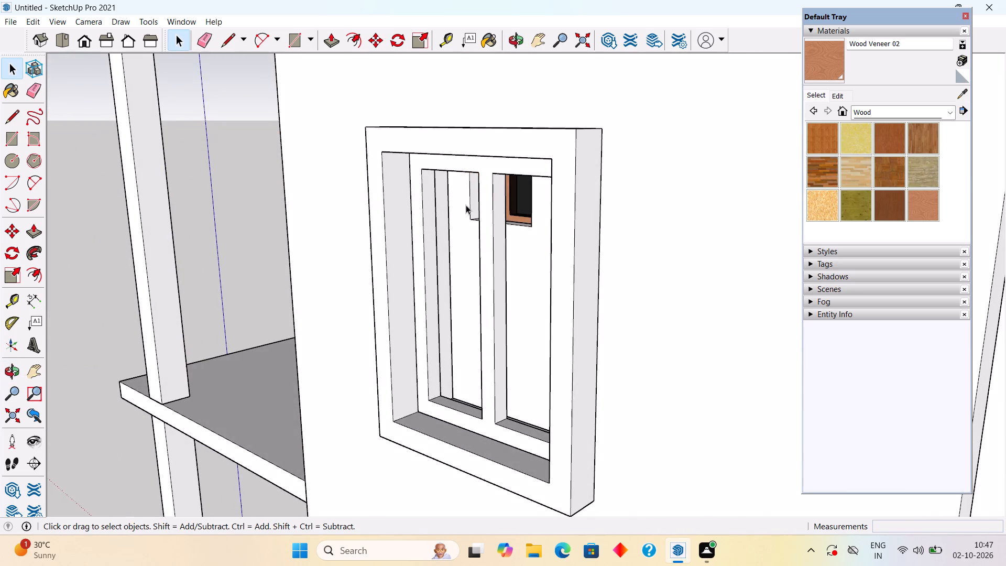
pyautogui.scroll(4, 466, 205)
pyautogui.scroll(-3, 431, 225)
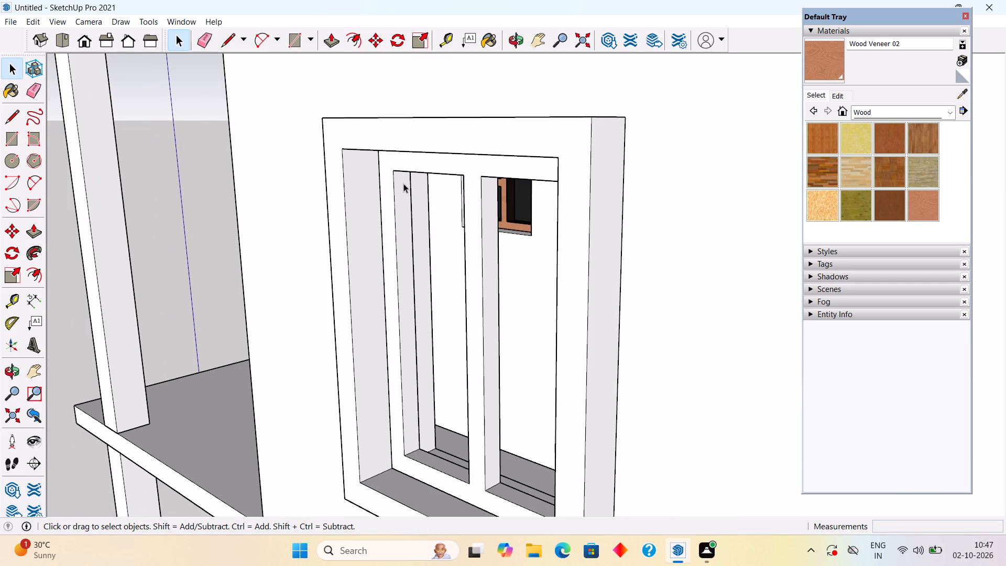
pyautogui.scroll(2, 403, 182)
pyautogui.moveTo(402, 175); pyautogui.dragTo(384, 148, button='middle')
pyautogui.scroll(1, 405, 166)
pyautogui.moveTo(403, 165); pyautogui.dragTo(401, 155, button='middle')
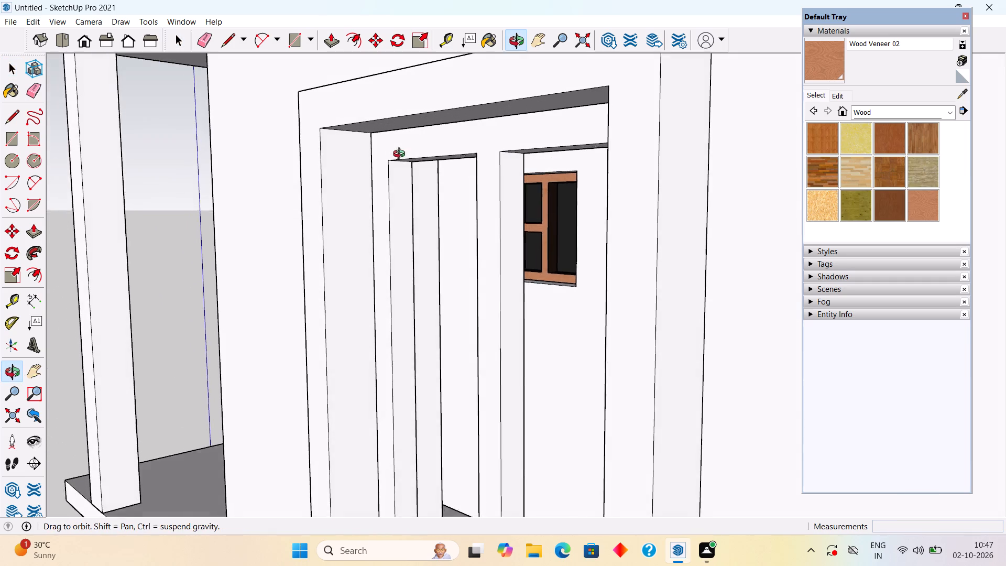
pyautogui.moveTo(401, 155); pyautogui.dragTo(400, 146, button='middle')
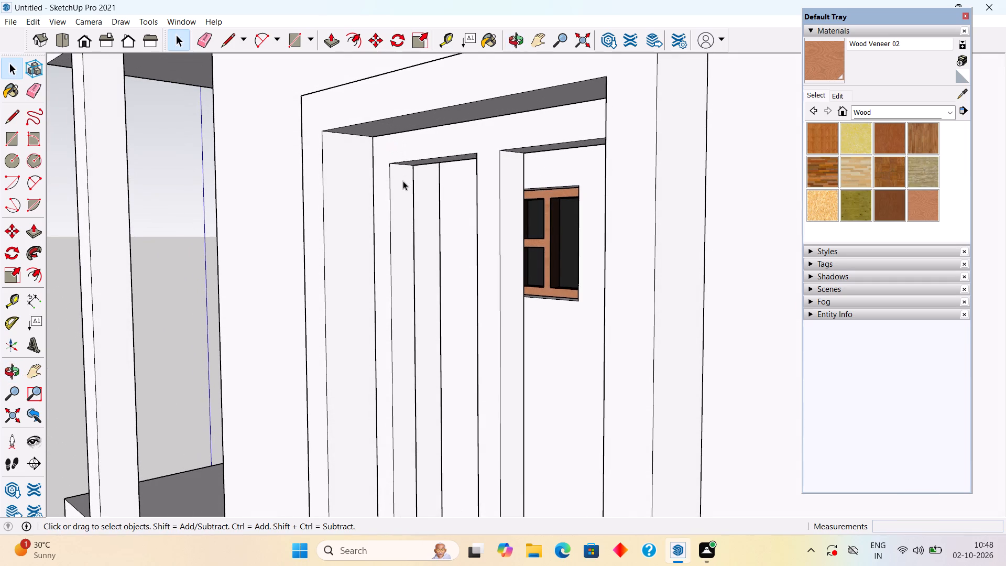
pyautogui.scroll(13, 403, 181)
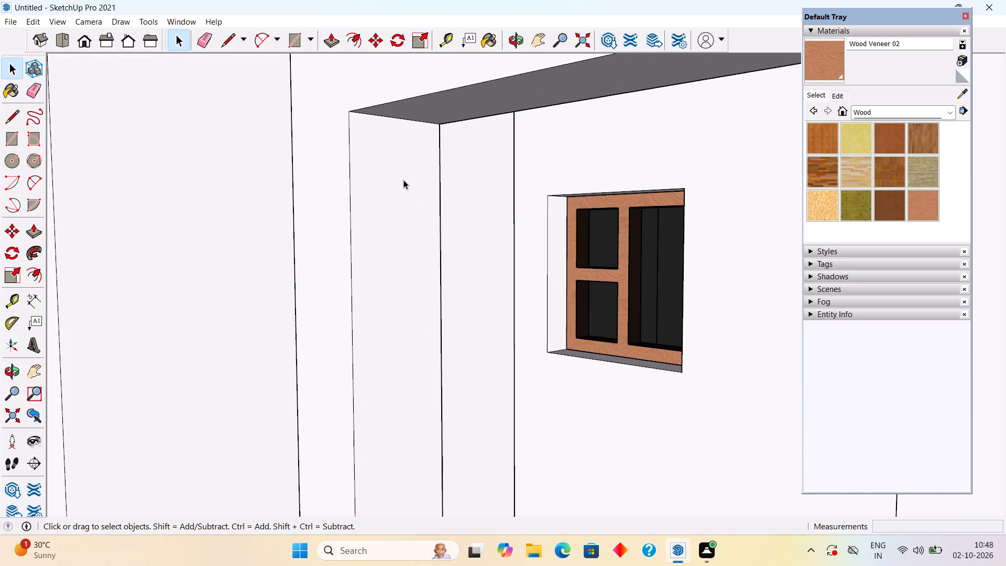
pyautogui.scroll(1, 401, 173)
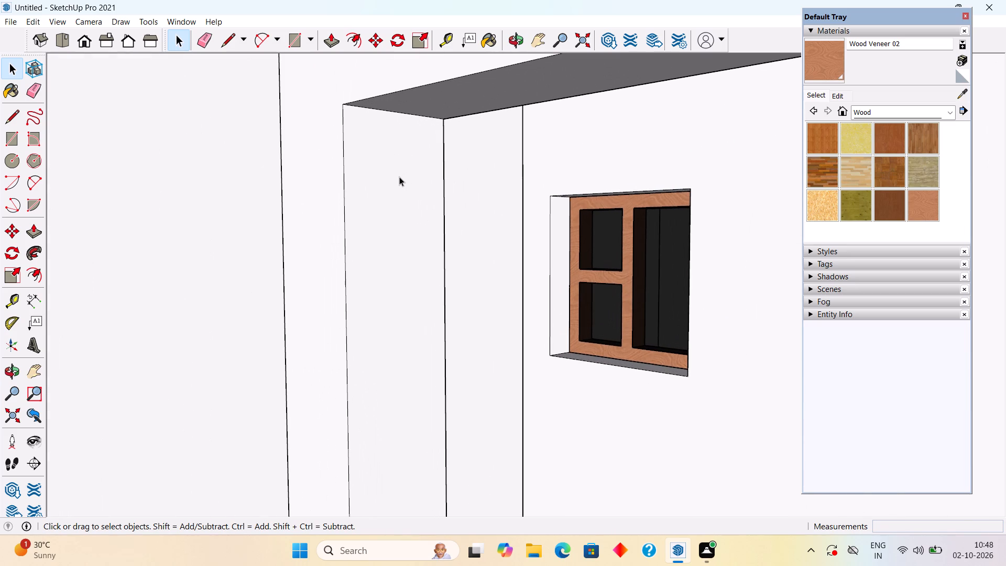
pyautogui.press('c')
pyautogui.write('90')
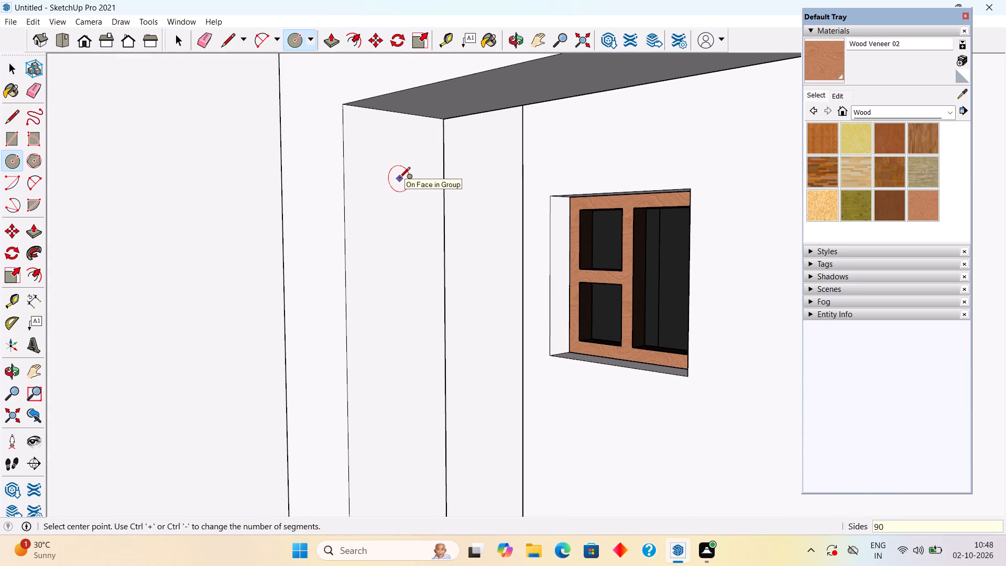
pyautogui.click(399, 177)
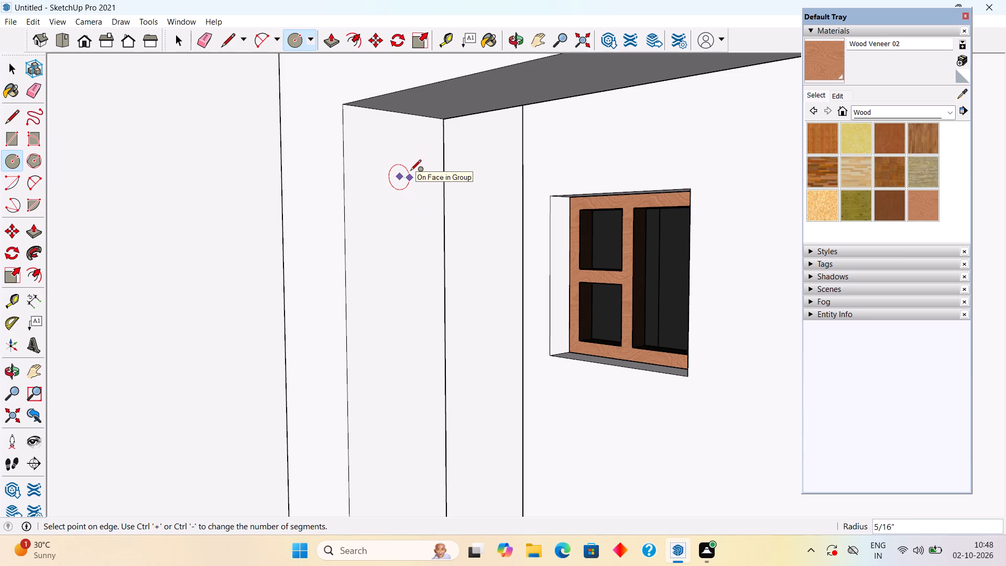
pyautogui.write('.5')
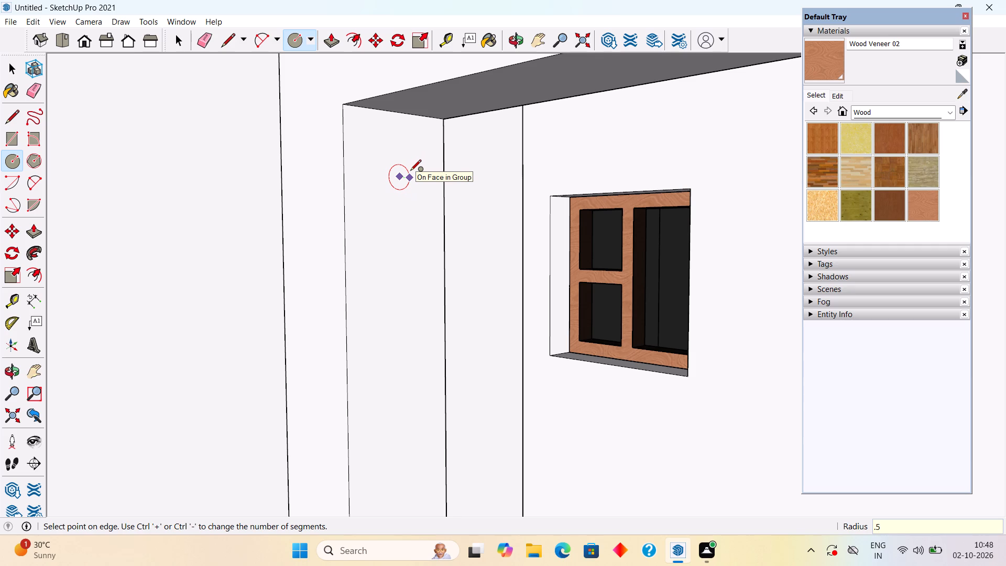
pyautogui.hotkey('shift', '"')
pyautogui.press('Return')
pyautogui.press('space')
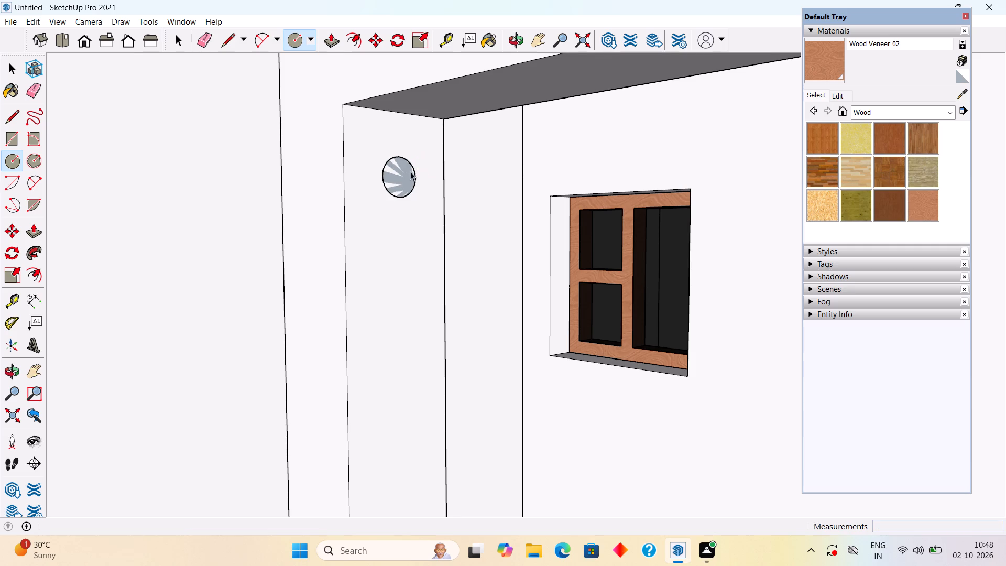
# Push/Pull the circle about 3 5/8" out from the left jamb to form a short horizontal rod.
pyautogui.scroll(-19, 410, 171)
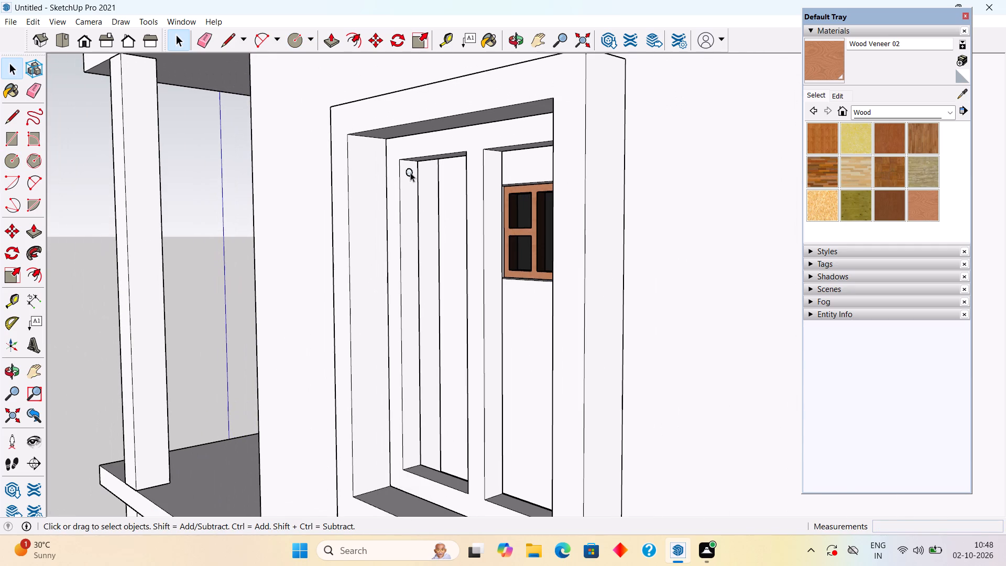
pyautogui.scroll(3, 410, 172)
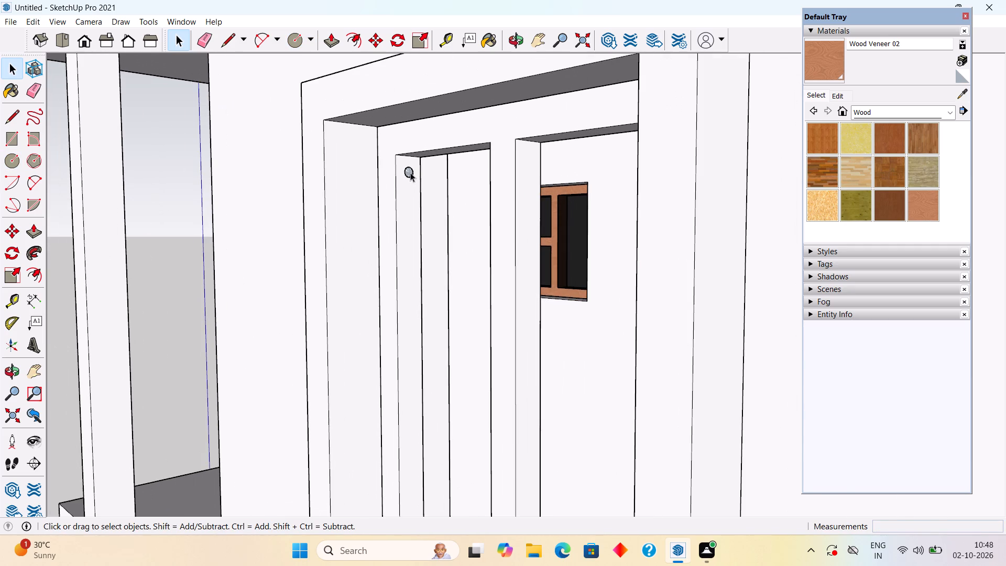
pyautogui.scroll(-2, 410, 172)
pyautogui.moveTo(410, 172); pyautogui.dragTo(486, 183, button='middle')
pyautogui.press('p')
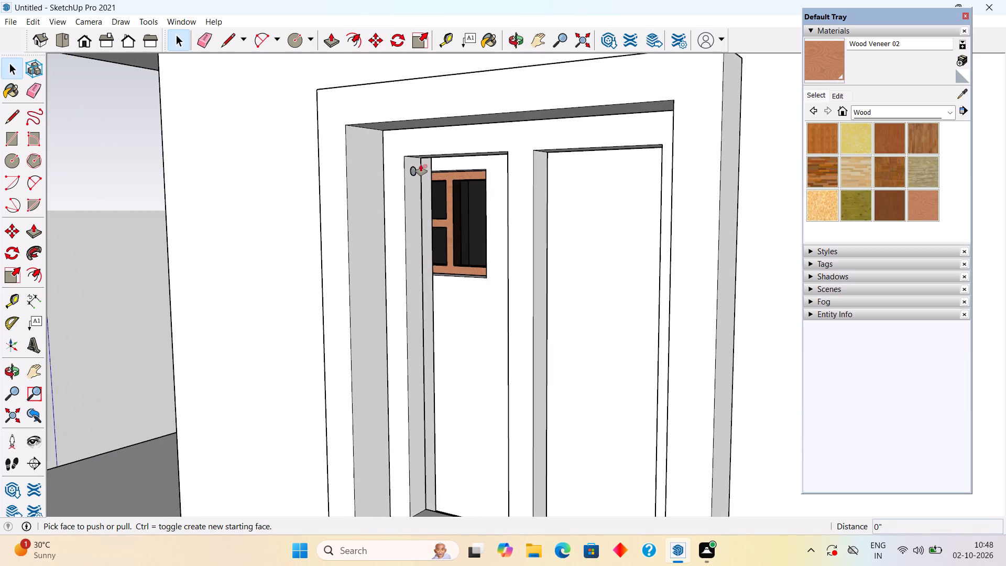
pyautogui.scroll(5, 418, 166)
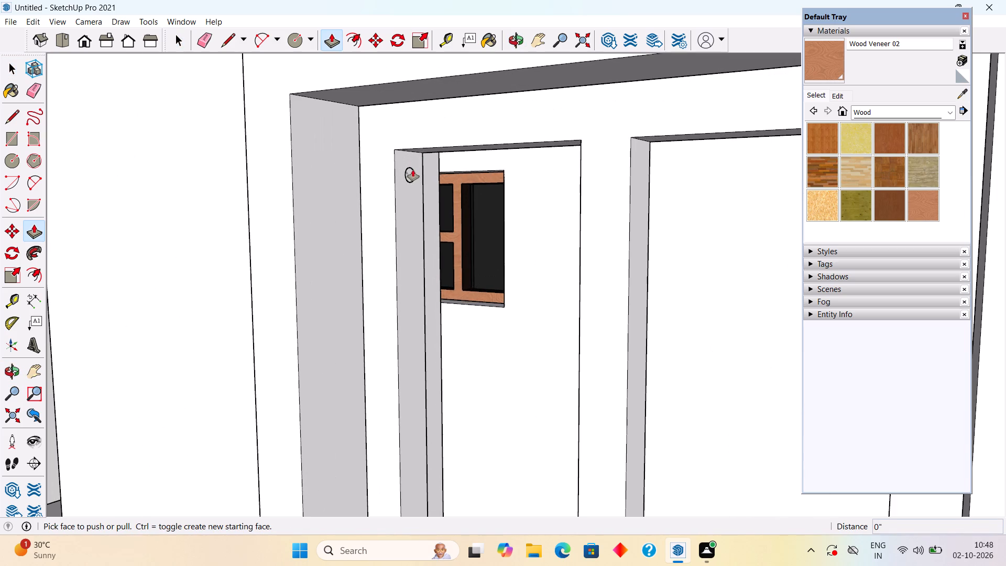
pyautogui.moveTo(413, 170); pyautogui.dragTo(457, 175)
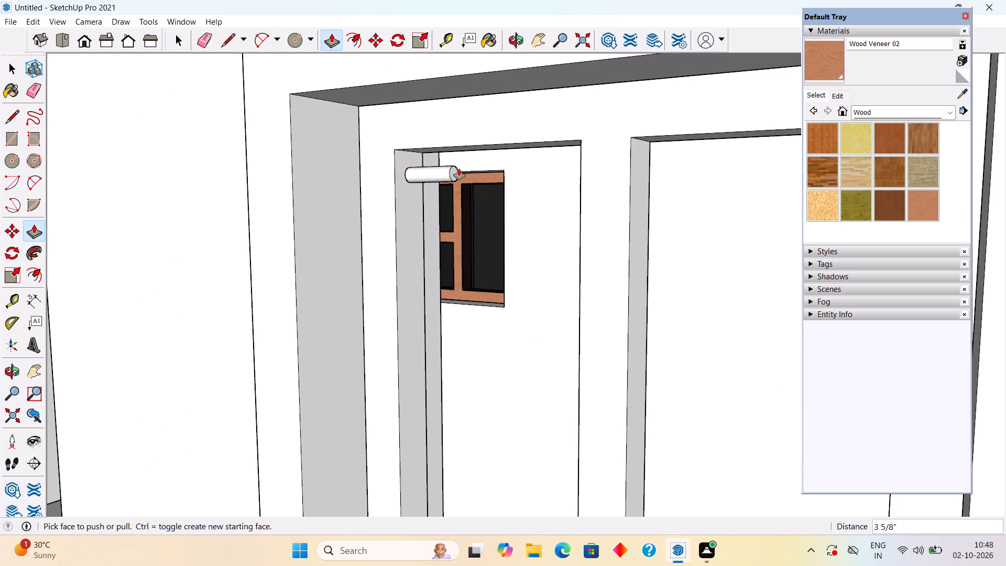
pyautogui.moveTo(458, 169); pyautogui.dragTo(524, 179)
pyautogui.scroll(6, 453, 166)
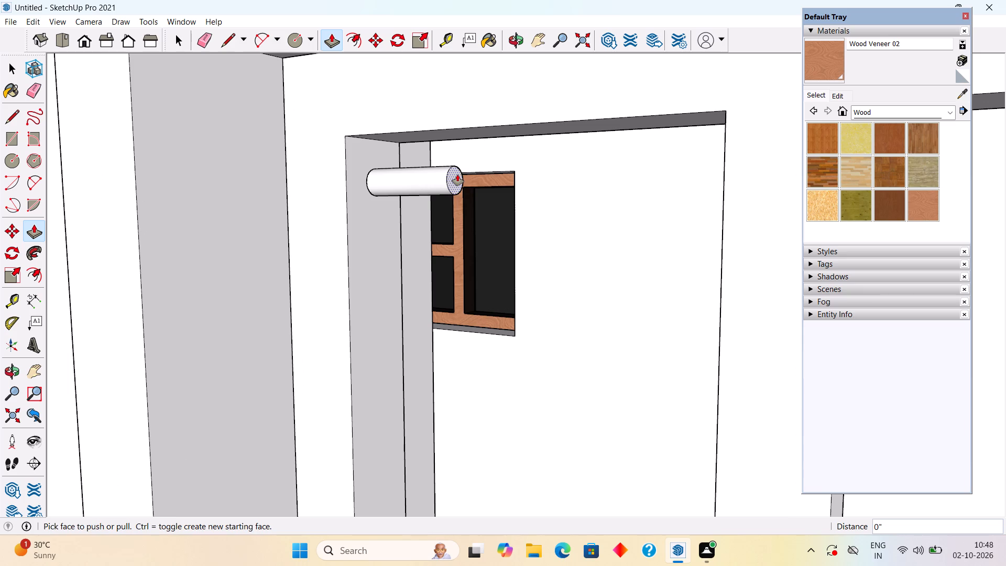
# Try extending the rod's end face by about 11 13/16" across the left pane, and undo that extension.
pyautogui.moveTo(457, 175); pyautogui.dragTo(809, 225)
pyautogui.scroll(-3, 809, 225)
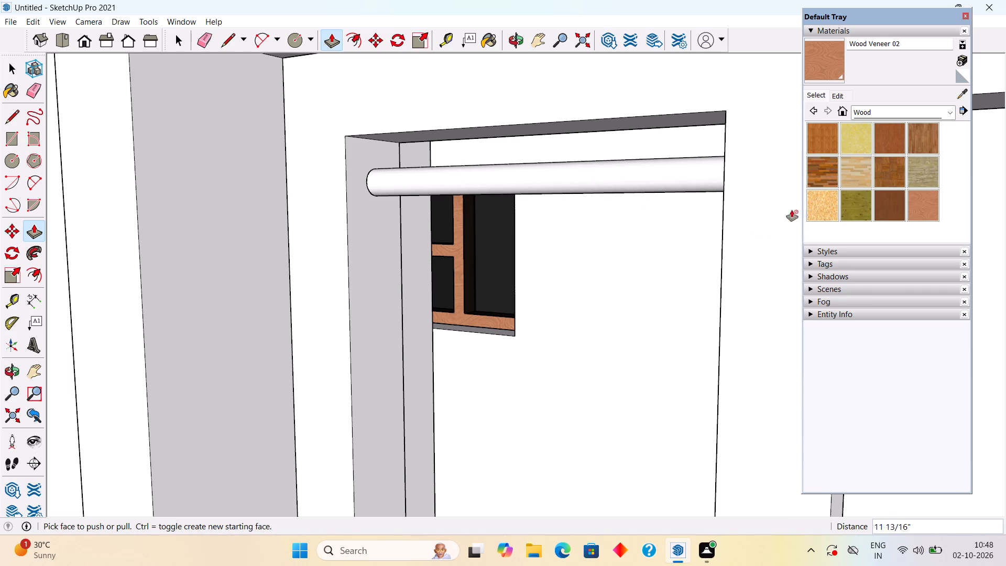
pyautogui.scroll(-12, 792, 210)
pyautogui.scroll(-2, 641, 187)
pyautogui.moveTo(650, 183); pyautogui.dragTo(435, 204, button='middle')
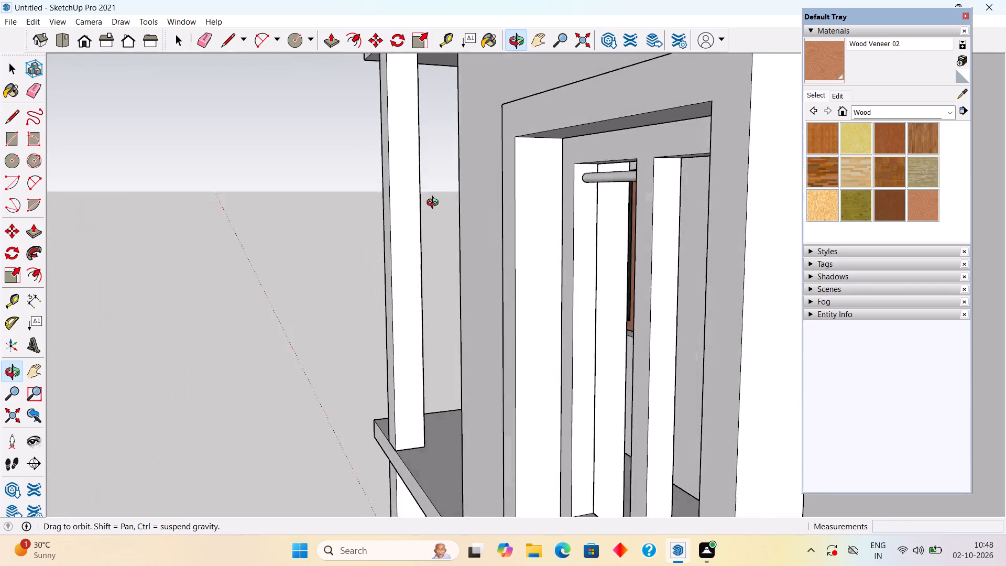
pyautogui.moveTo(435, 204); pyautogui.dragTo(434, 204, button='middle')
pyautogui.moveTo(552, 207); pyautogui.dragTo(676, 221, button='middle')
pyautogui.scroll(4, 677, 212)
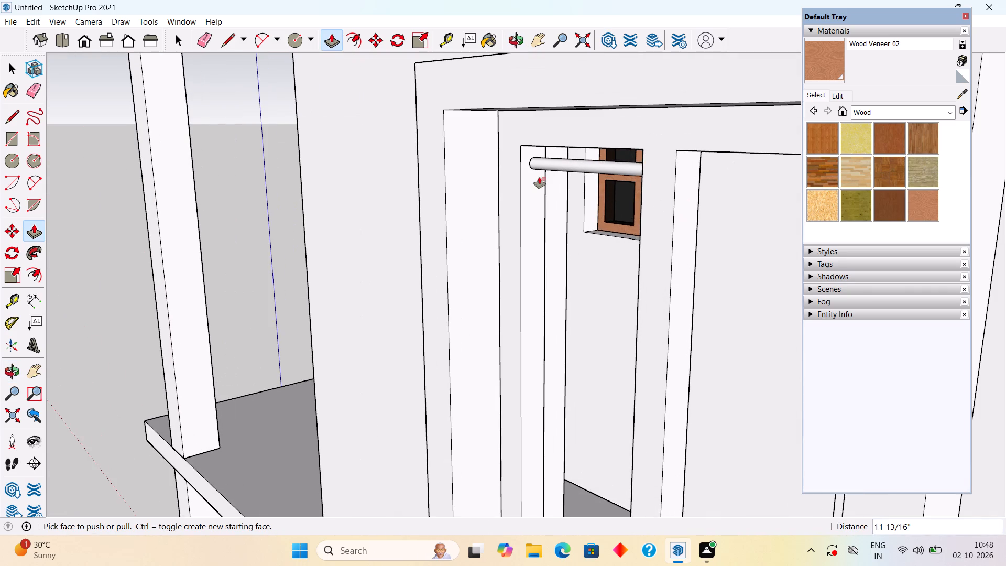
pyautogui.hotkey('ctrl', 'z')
# Extend the rod's end face about 2' 5 11/16" through the mullion so it spans both window panes.
pyautogui.click(558, 157)
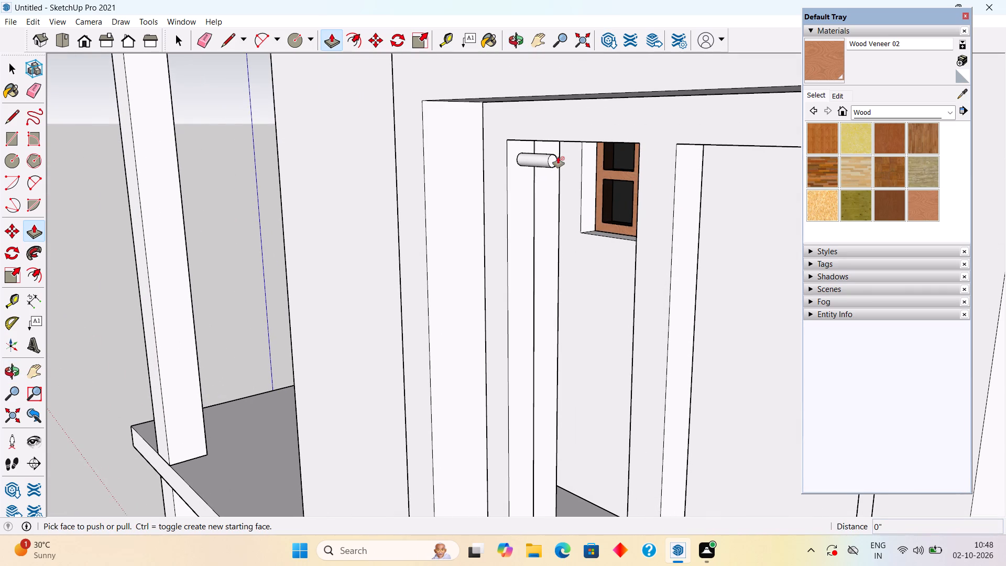
pyautogui.moveTo(553, 159); pyautogui.dragTo(904, 206)
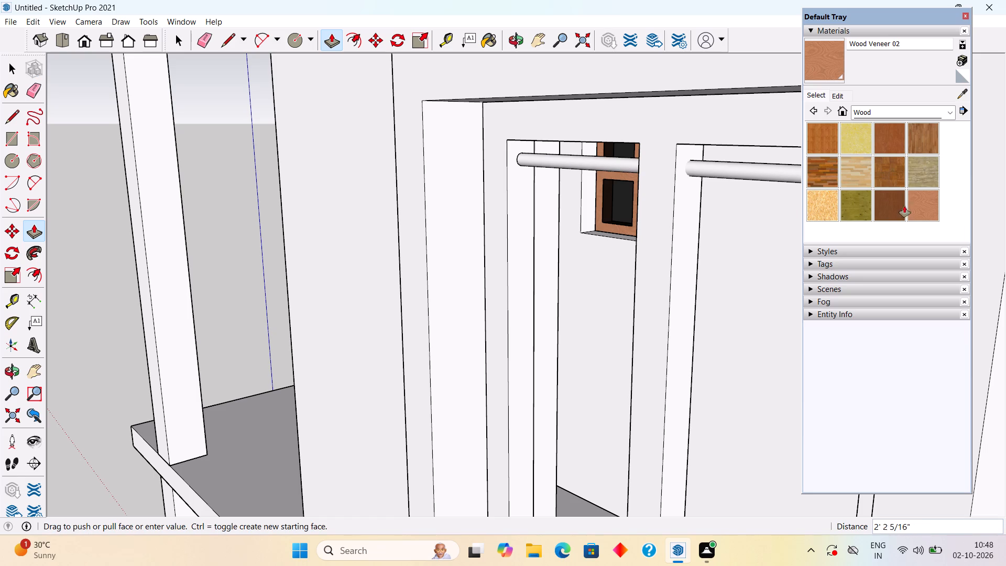
pyautogui.moveTo(904, 206); pyautogui.dragTo(971, 205)
pyautogui.scroll(-5, 972, 208)
pyautogui.scroll(-6, 400, 240)
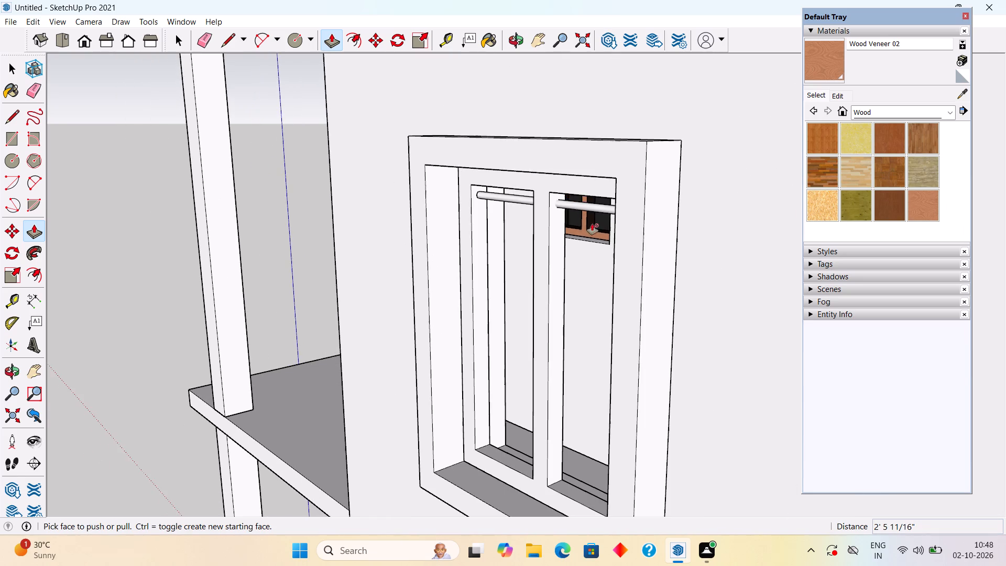
# Select all connected geometry of the horizontal rod near the top of the two-pane window and make it a group.
pyautogui.moveTo(593, 224); pyautogui.dragTo(807, 207, button='middle')
pyautogui.moveTo(579, 215); pyautogui.dragTo(660, 218, button='middle')
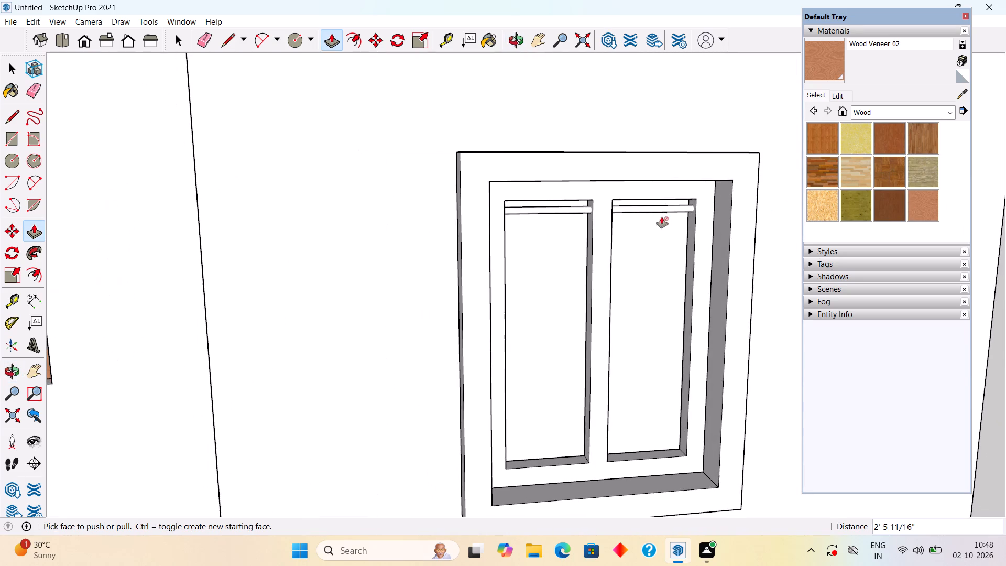
pyautogui.scroll(5, 677, 209)
pyautogui.press('space')
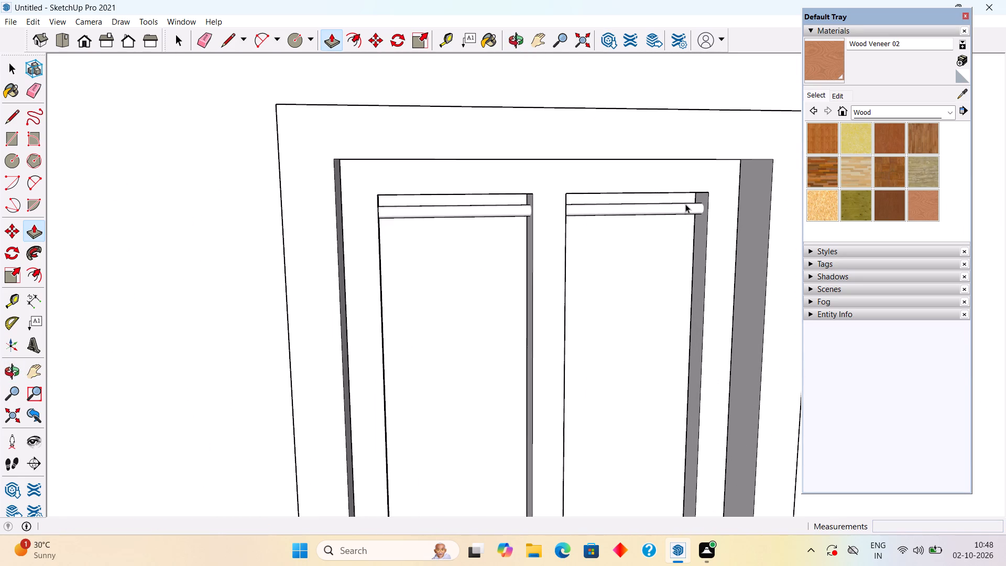
pyautogui.click(684, 209)
pyautogui.moveTo(677, 210); pyautogui.dragTo(356, 193, button='middle')
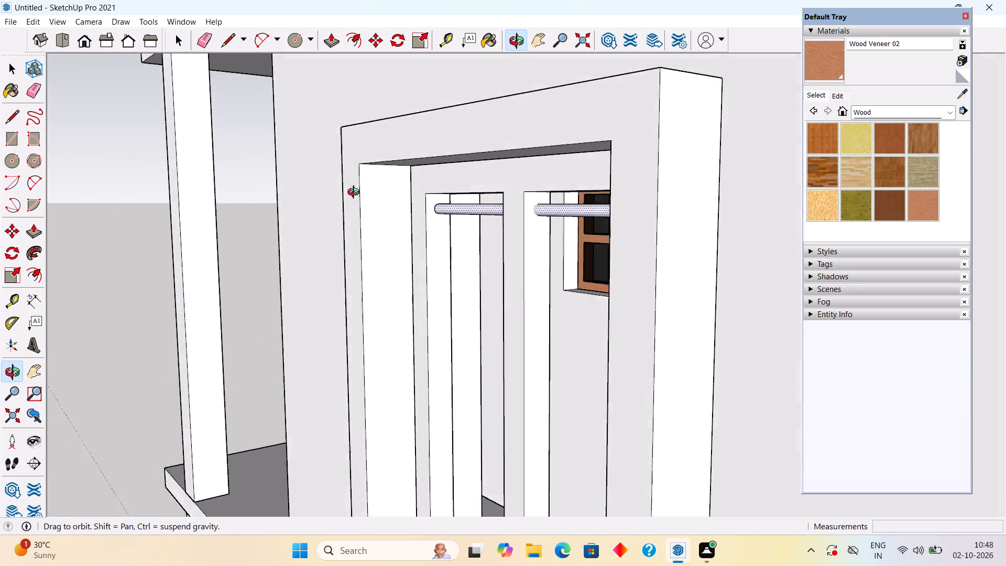
pyautogui.moveTo(356, 193); pyautogui.dragTo(636, 226, button='middle')
pyautogui.scroll(-1, 636, 226)
pyautogui.tripleClick(610, 213)
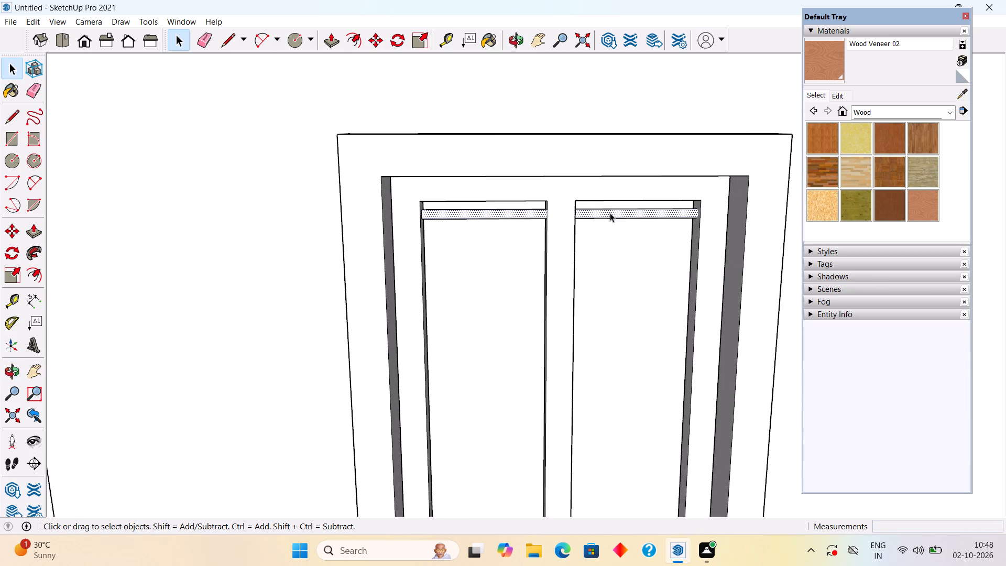
pyautogui.rightClick(610, 213)
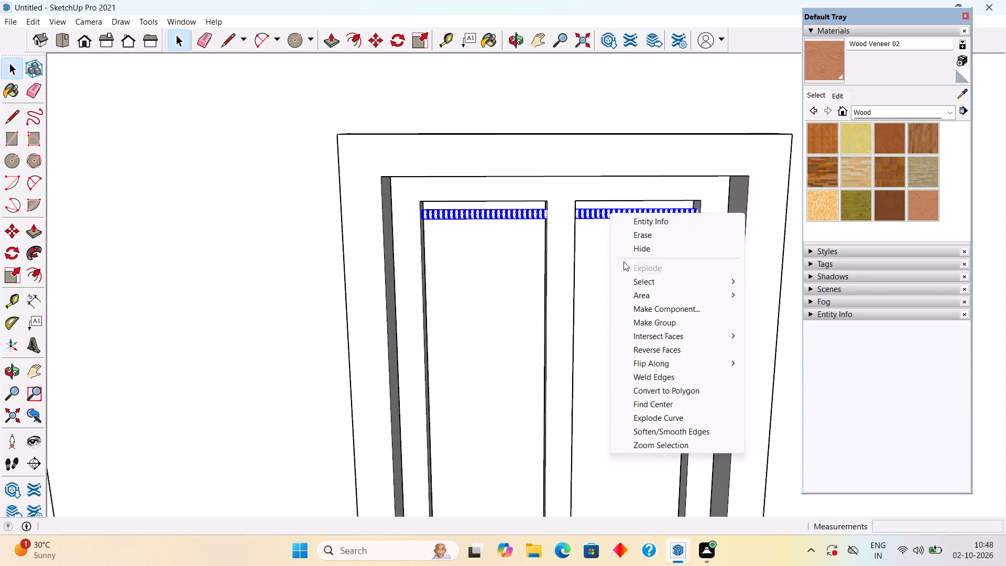
pyautogui.click(641, 323)
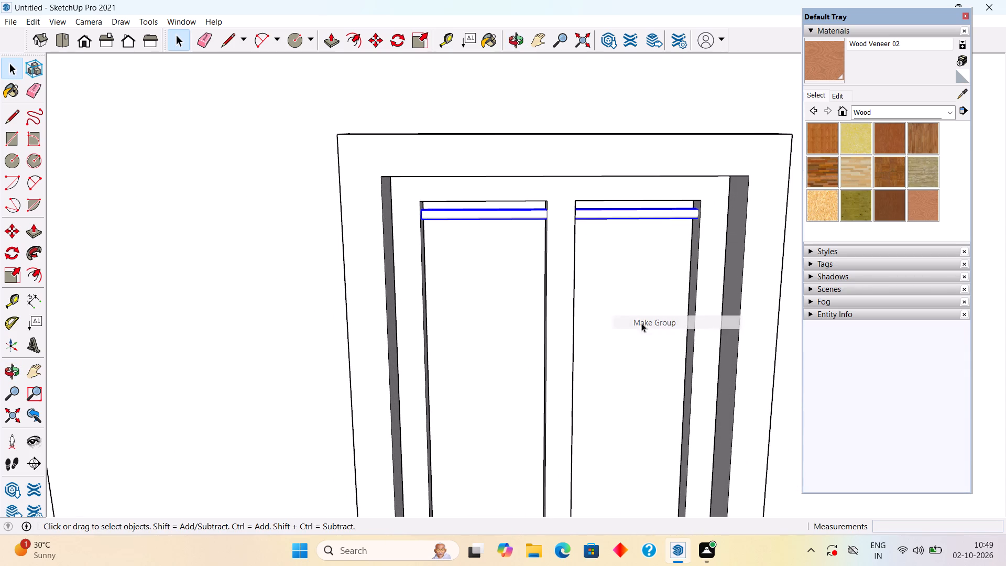
# Copy the rod group straight down along the inner frame's jamb, 3" below the original.
pyautogui.moveTo(459, 229); pyautogui.dragTo(325, 145, button='middle')
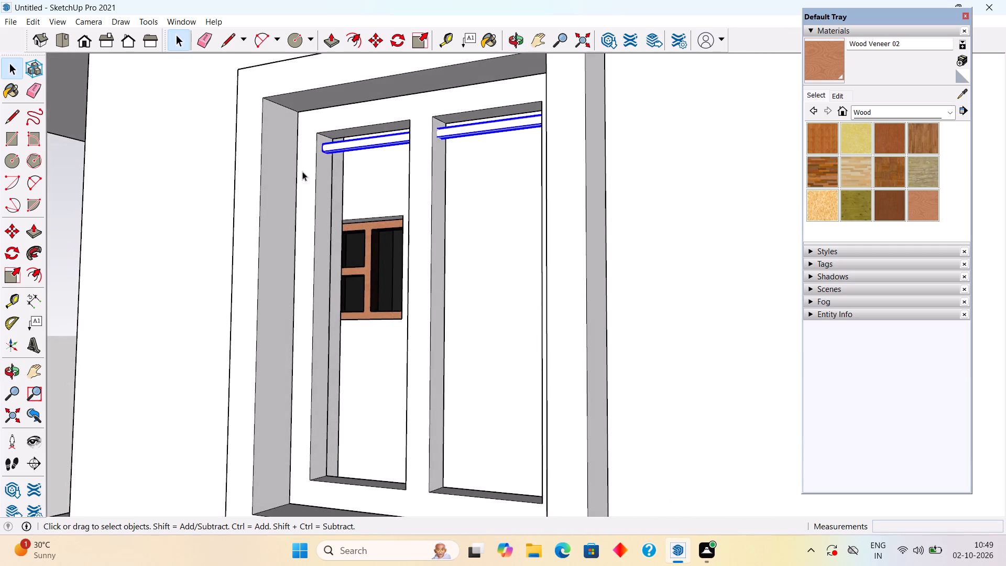
pyautogui.scroll(4, 320, 158)
pyautogui.moveTo(341, 153); pyautogui.dragTo(282, 161, button='middle')
pyautogui.scroll(4, 421, 154)
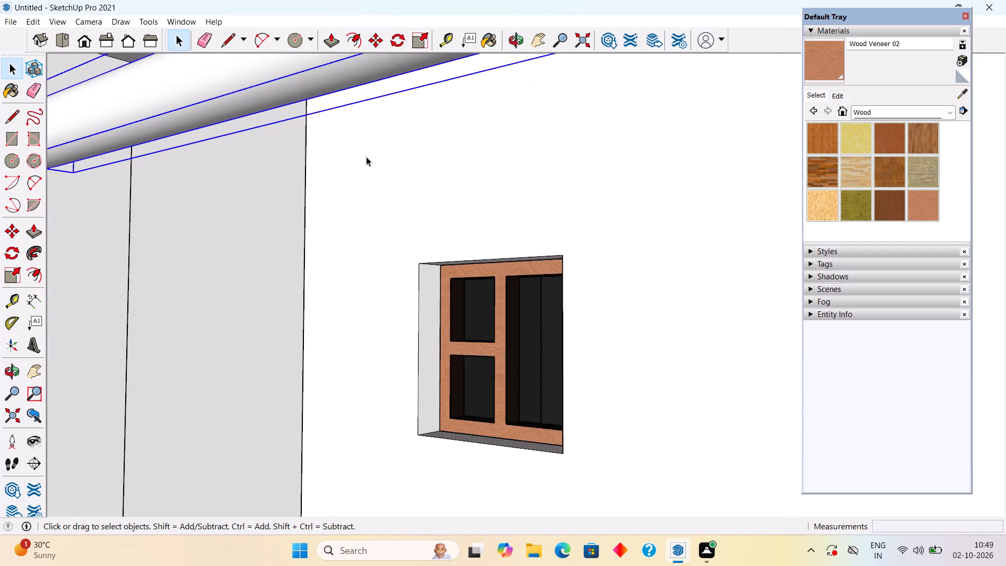
pyautogui.scroll(-3, 358, 157)
pyautogui.scroll(3, 273, 146)
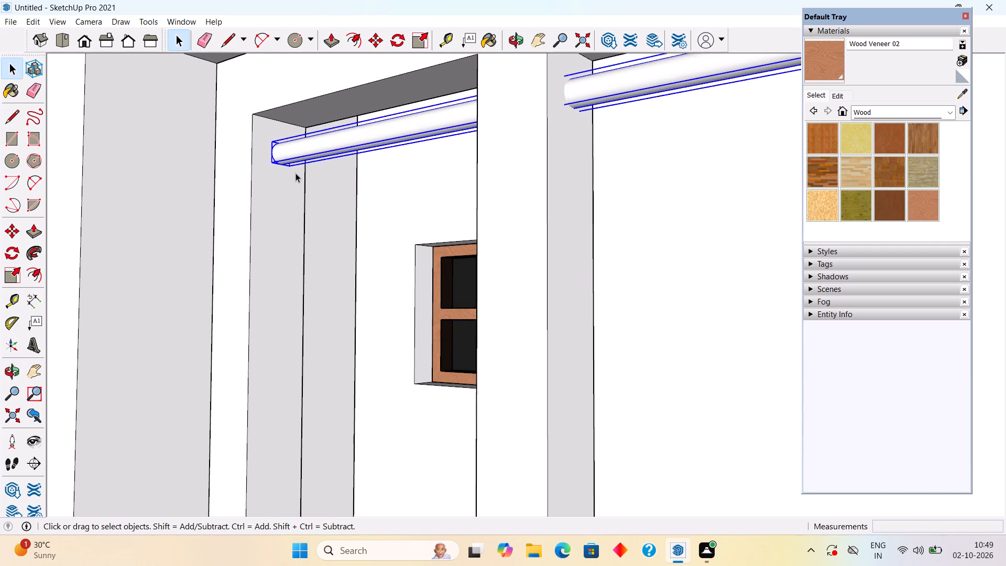
pyautogui.press('m')
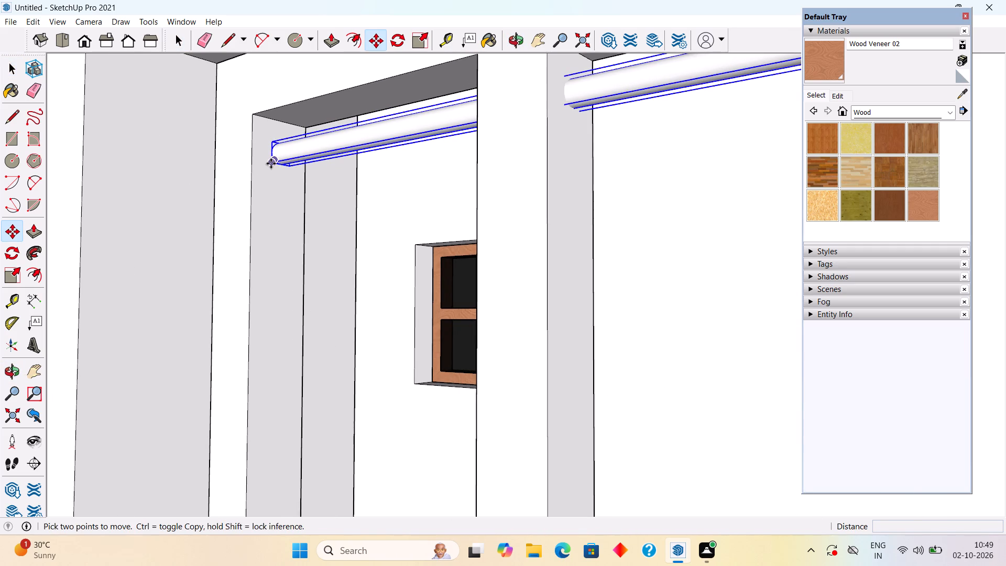
pyautogui.click(271, 164)
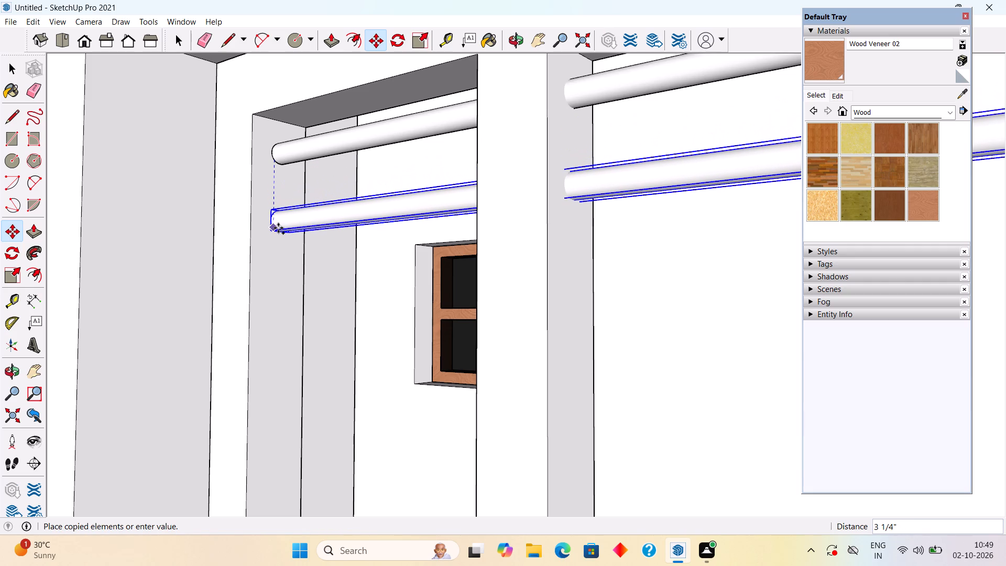
pyautogui.write('3"')
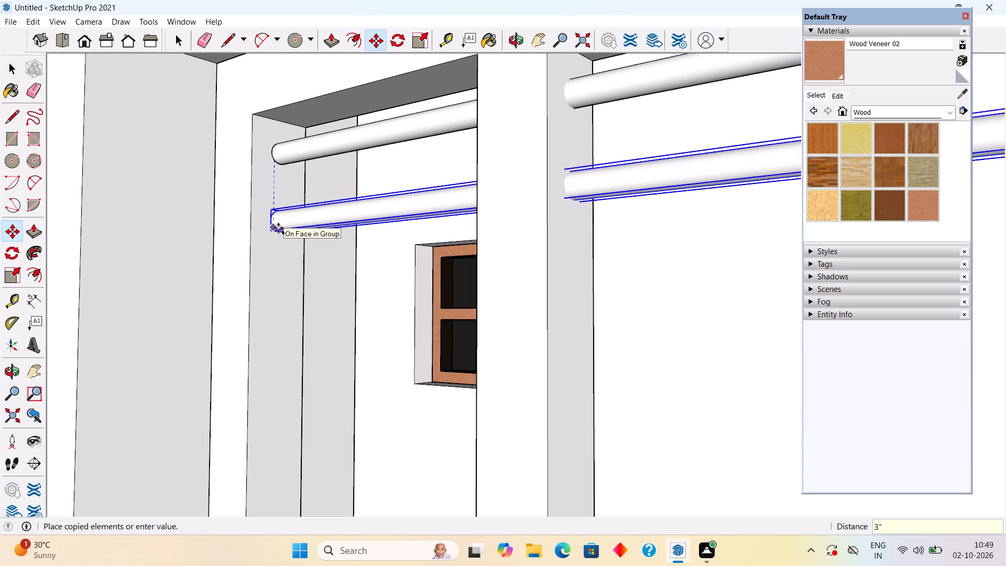
pyautogui.press('Return')
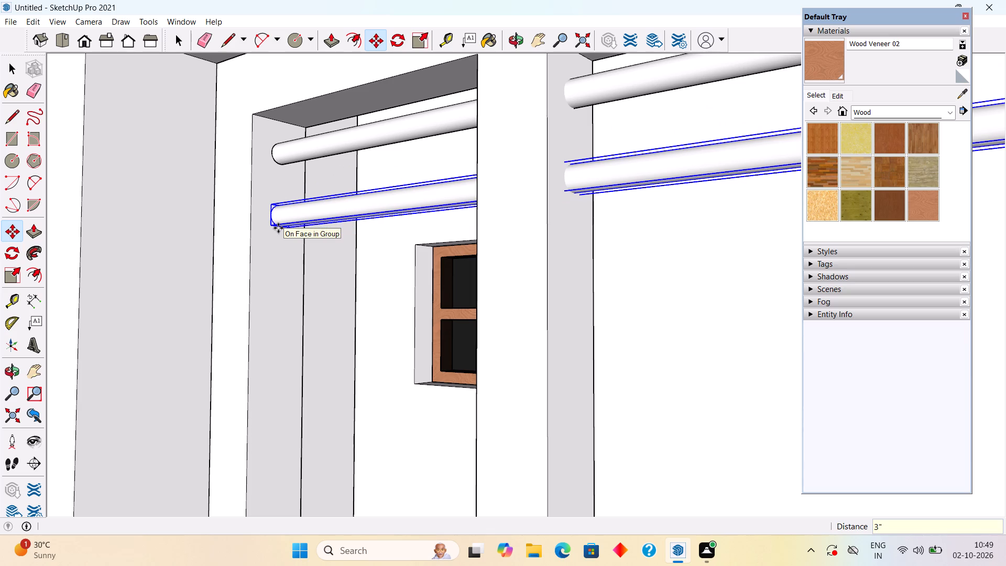
# Multiply the rod copy x15 at the same spacing to fill both window panes down to the sill.
pyautogui.press('x')
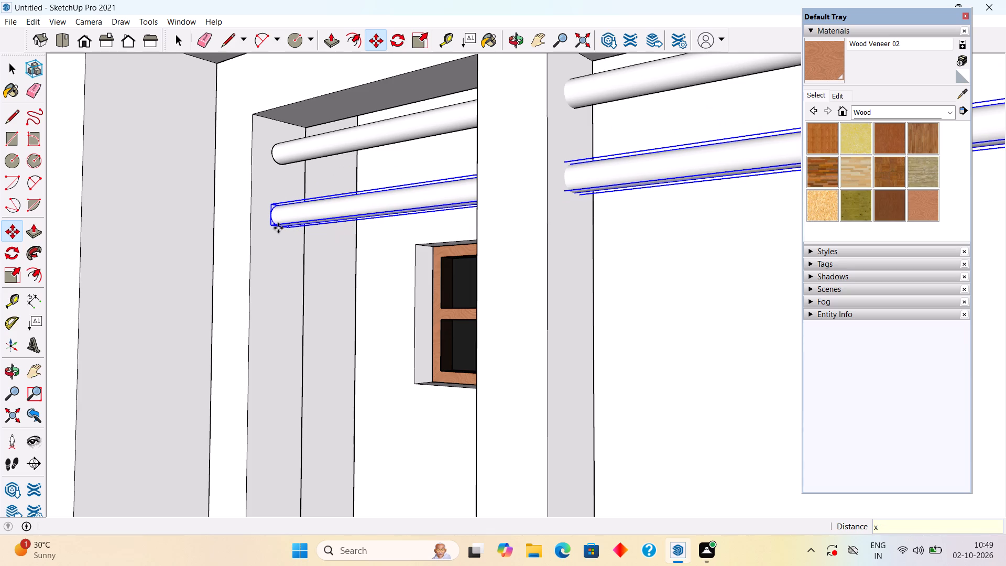
pyautogui.write('15')
pyautogui.press('Return')
pyautogui.scroll(-11, 278, 228)
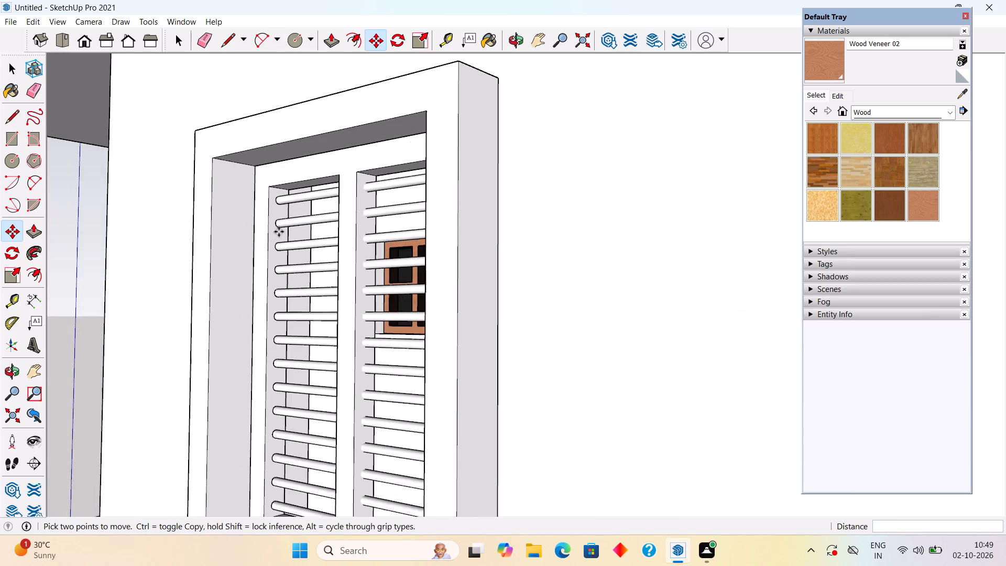
pyautogui.scroll(-4, 279, 232)
pyautogui.scroll(3, 324, 402)
pyautogui.scroll(3, 364, 416)
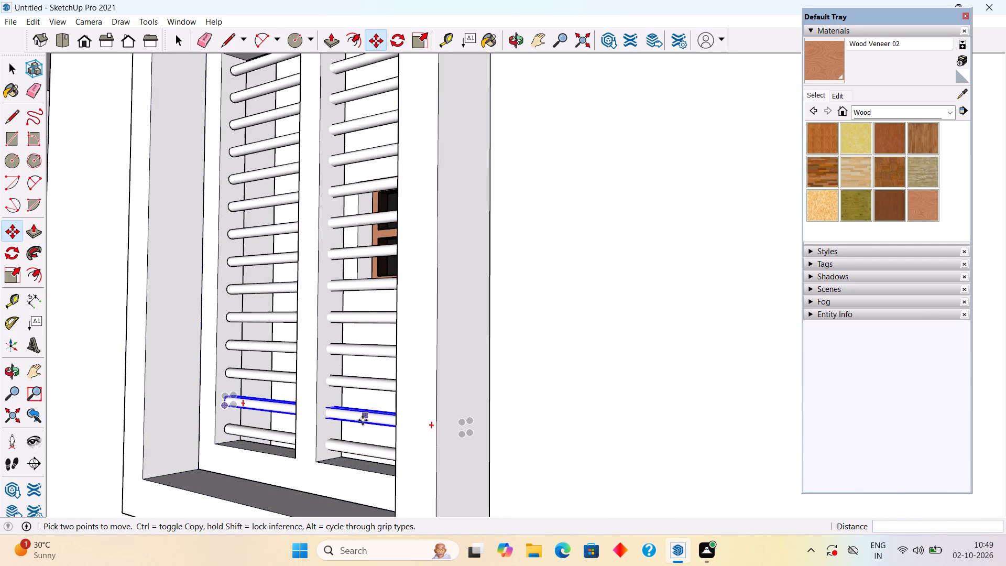
pyautogui.moveTo(471, 407); pyautogui.dragTo(603, 363, button='middle')
pyautogui.scroll(-4, 603, 363)
pyautogui.press('space')
pyautogui.scroll(-2, 451, 358)
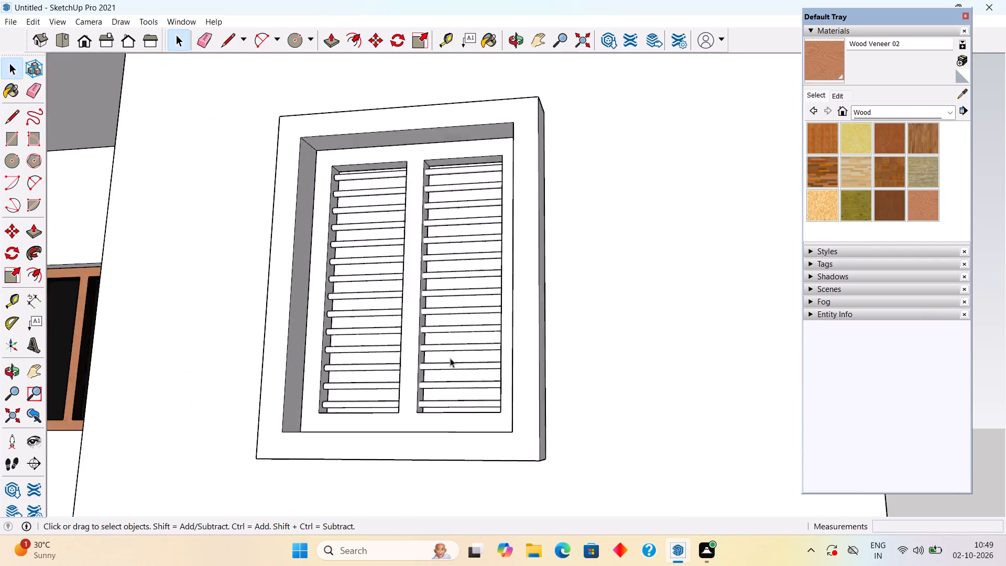
pyautogui.scroll(-12, 450, 358)
pyautogui.click(706, 264)
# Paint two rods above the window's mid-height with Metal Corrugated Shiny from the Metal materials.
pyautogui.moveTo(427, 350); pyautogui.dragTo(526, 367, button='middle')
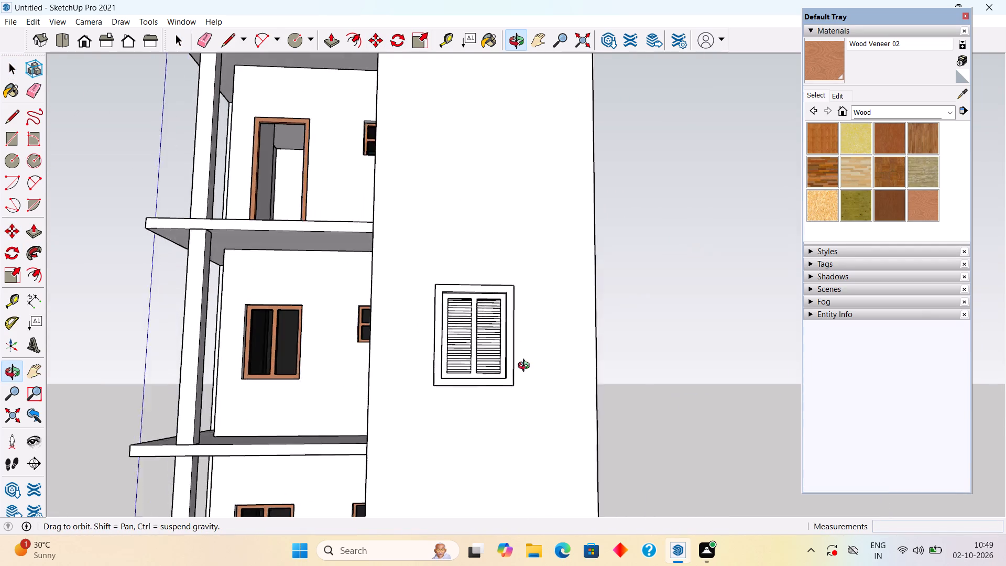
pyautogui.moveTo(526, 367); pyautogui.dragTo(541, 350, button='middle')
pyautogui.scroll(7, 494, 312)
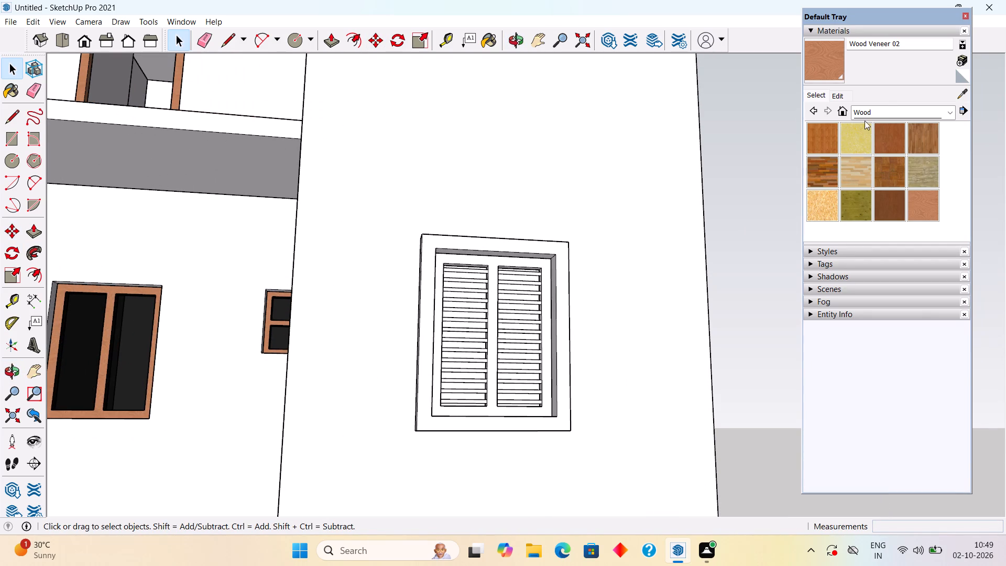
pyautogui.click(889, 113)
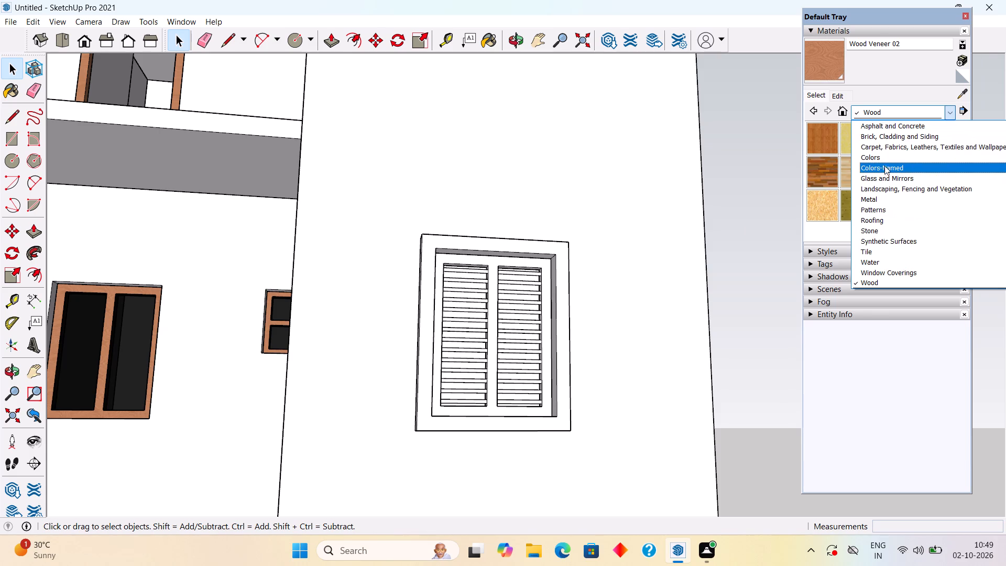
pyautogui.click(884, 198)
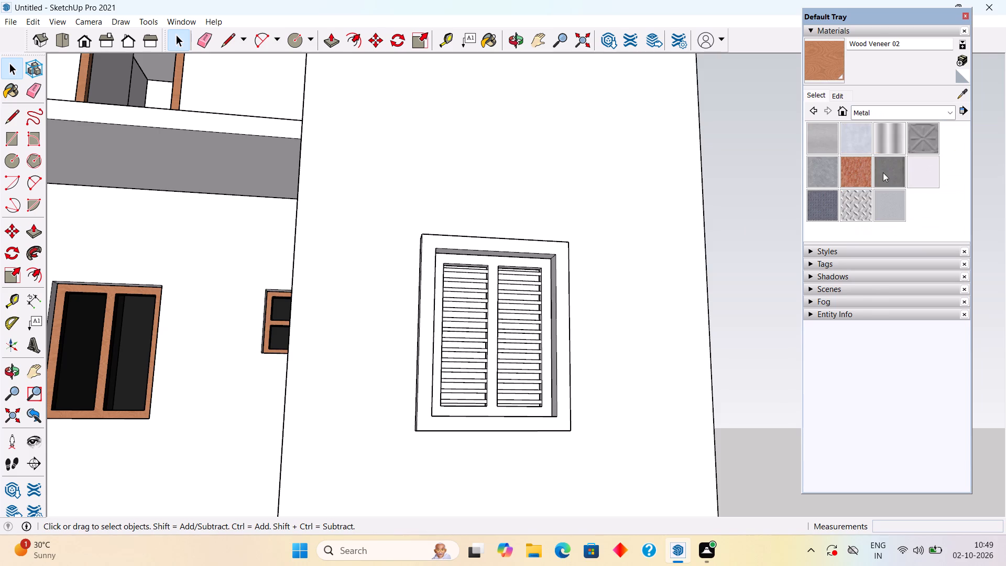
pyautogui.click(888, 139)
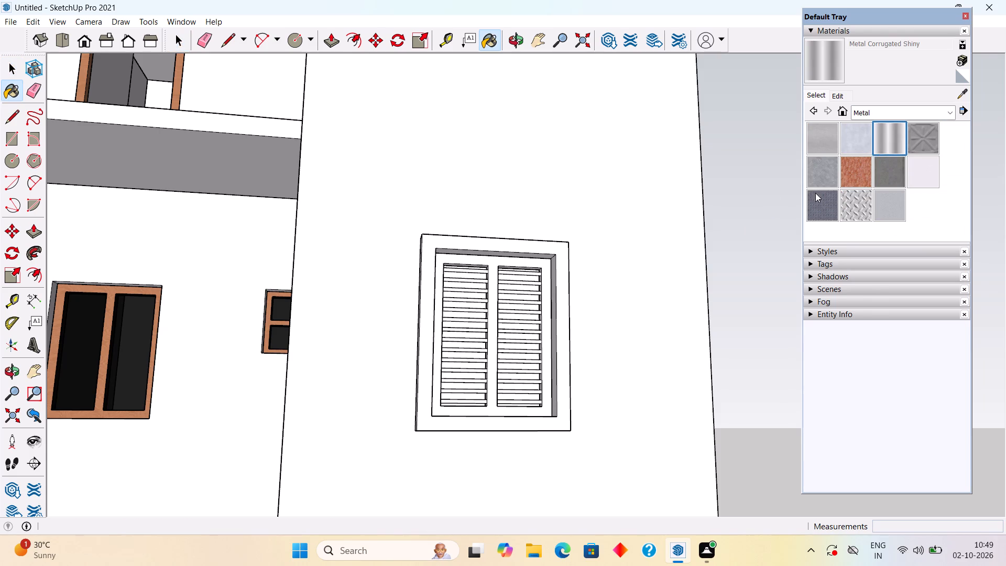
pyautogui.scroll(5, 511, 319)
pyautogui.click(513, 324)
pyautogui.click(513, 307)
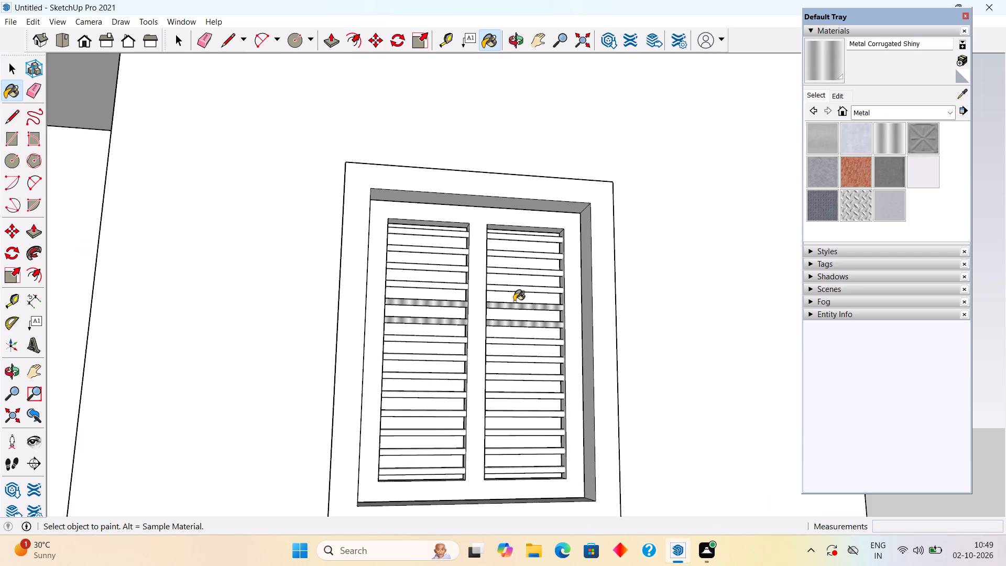
# Paint all the window's horizontal grill rods, from top to bottom, with the Aluminum material from the Metal collection.
pyautogui.click(824, 137)
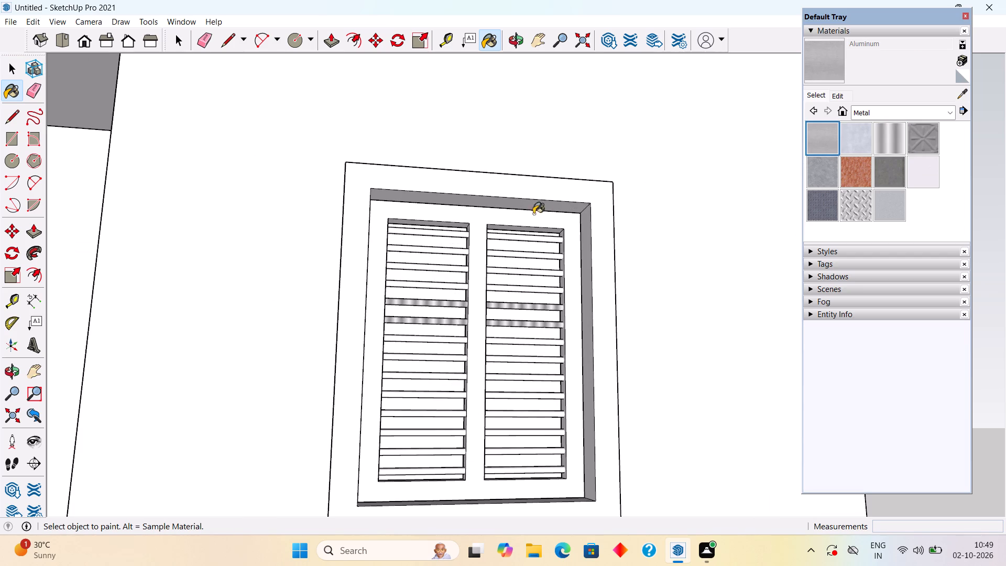
pyautogui.click(501, 236)
pyautogui.click(500, 253)
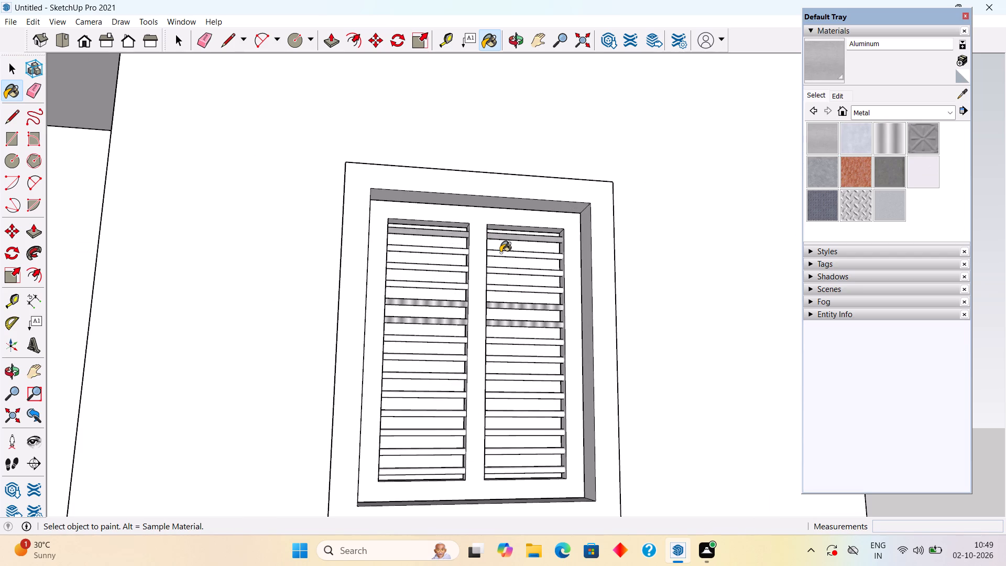
pyautogui.click(500, 274)
pyautogui.click(499, 290)
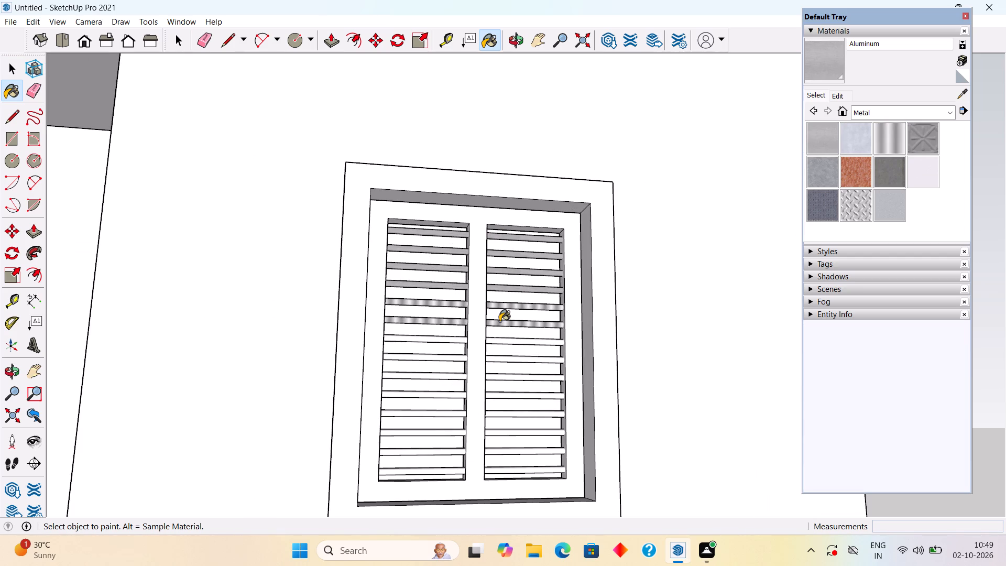
pyautogui.click(499, 322)
pyautogui.click(501, 307)
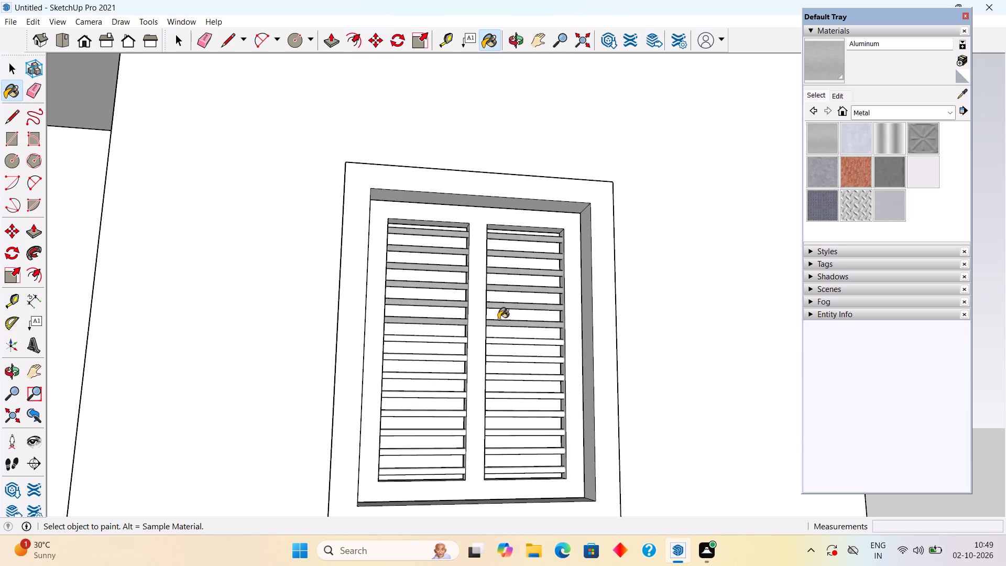
pyautogui.click(500, 343)
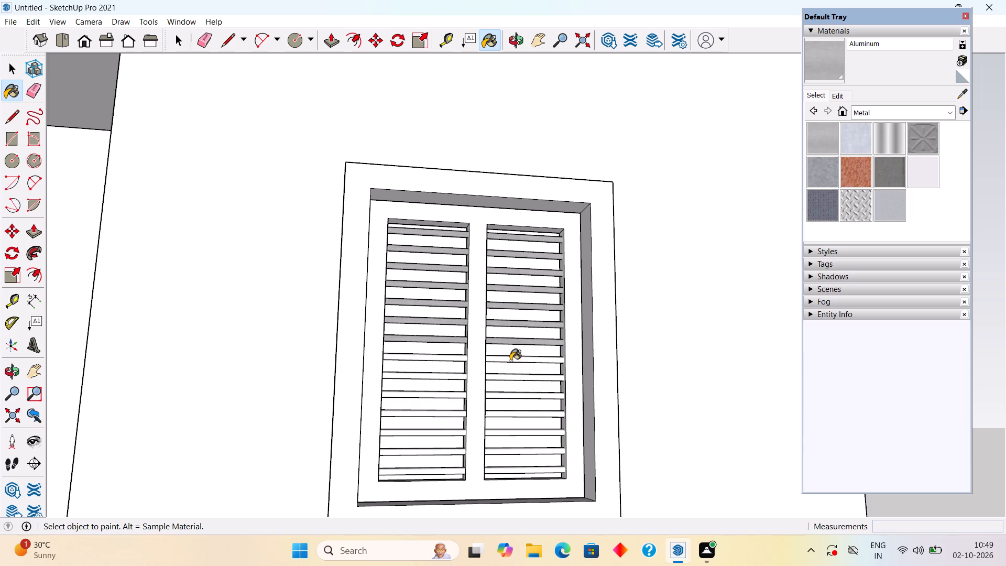
pyautogui.click(510, 361)
pyautogui.click(516, 378)
pyautogui.click(527, 398)
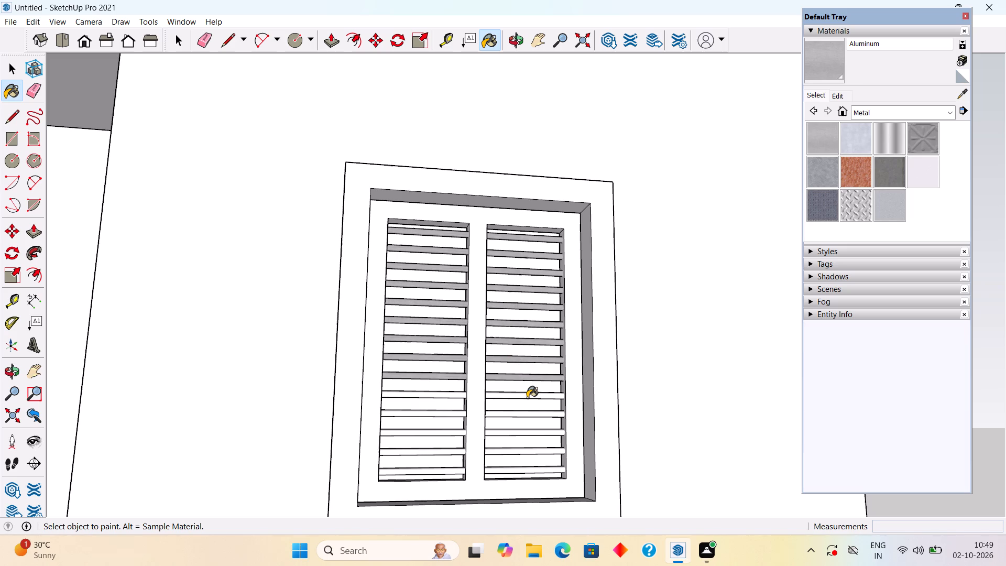
pyautogui.click(534, 417)
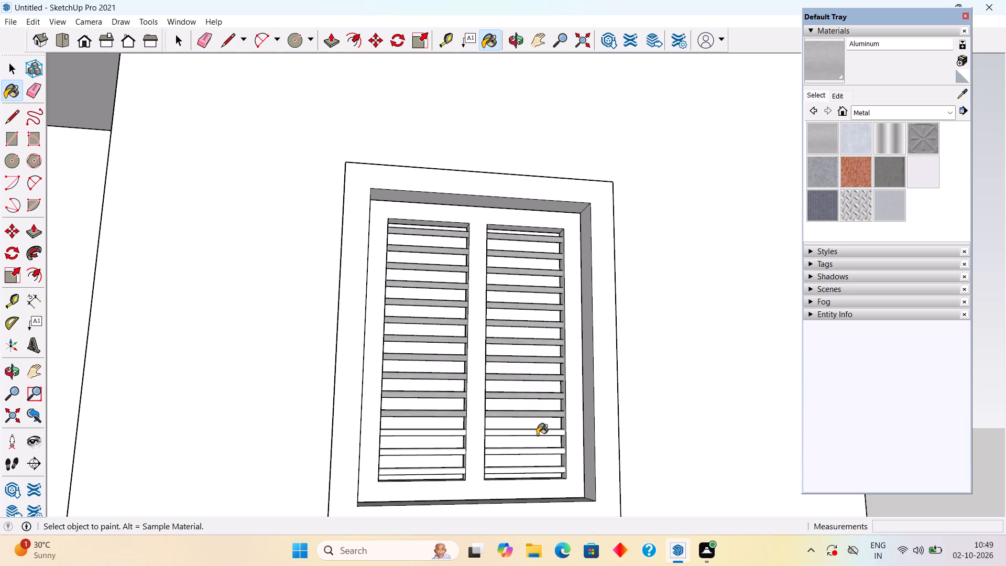
pyautogui.click(537, 435)
pyautogui.click(541, 454)
pyautogui.click(543, 471)
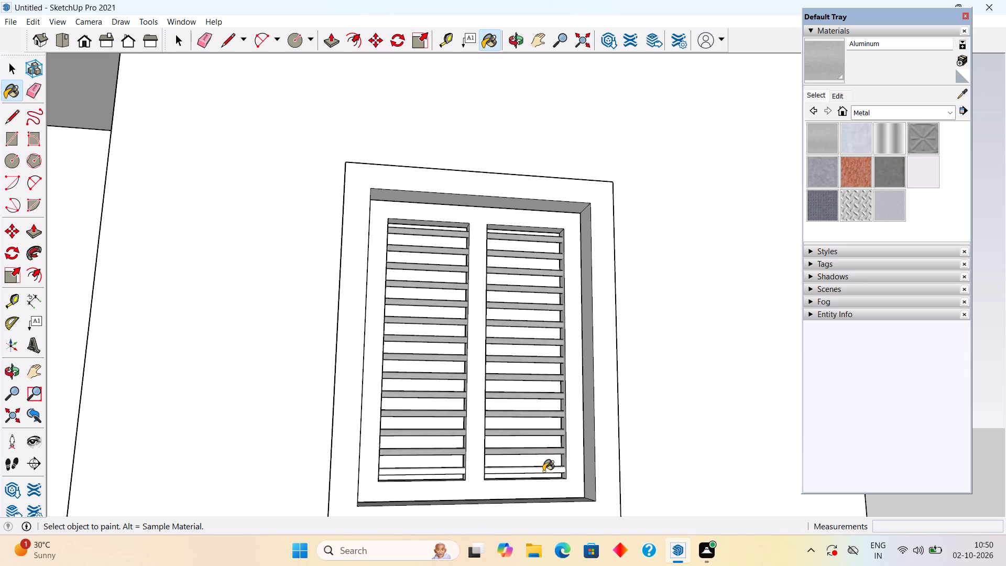
pyautogui.press('space')
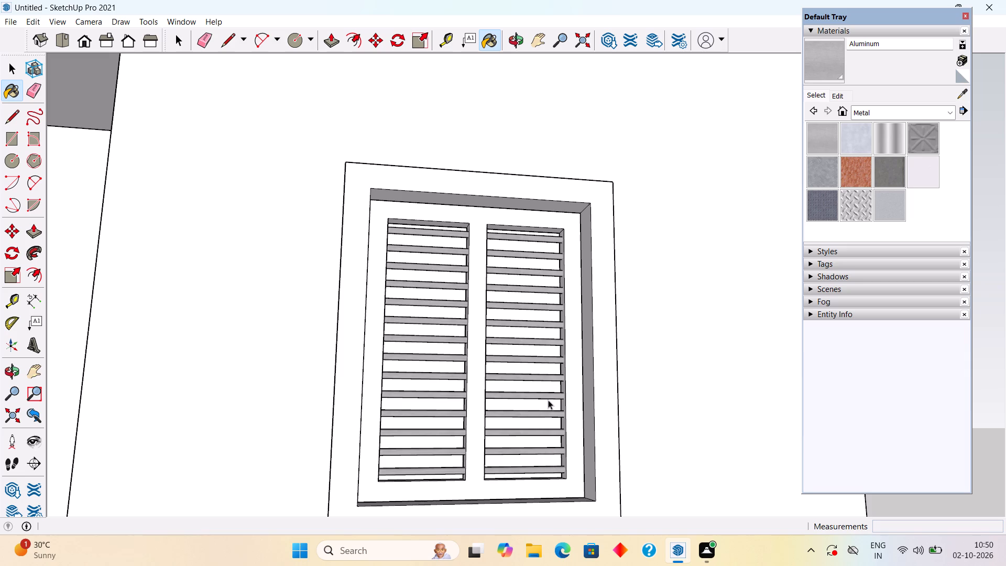
# Group all the horizontal grill rods of the two-pane window into one group.
pyautogui.click(524, 394)
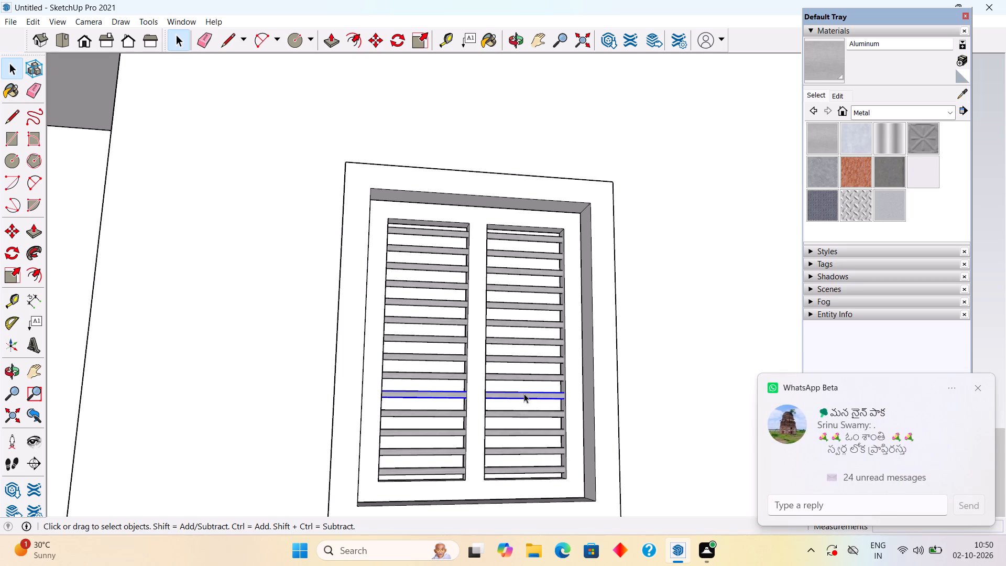
pyautogui.keyDown('ctrl'); pyautogui.click(527, 377); pyautogui.keyUp('ctrl')
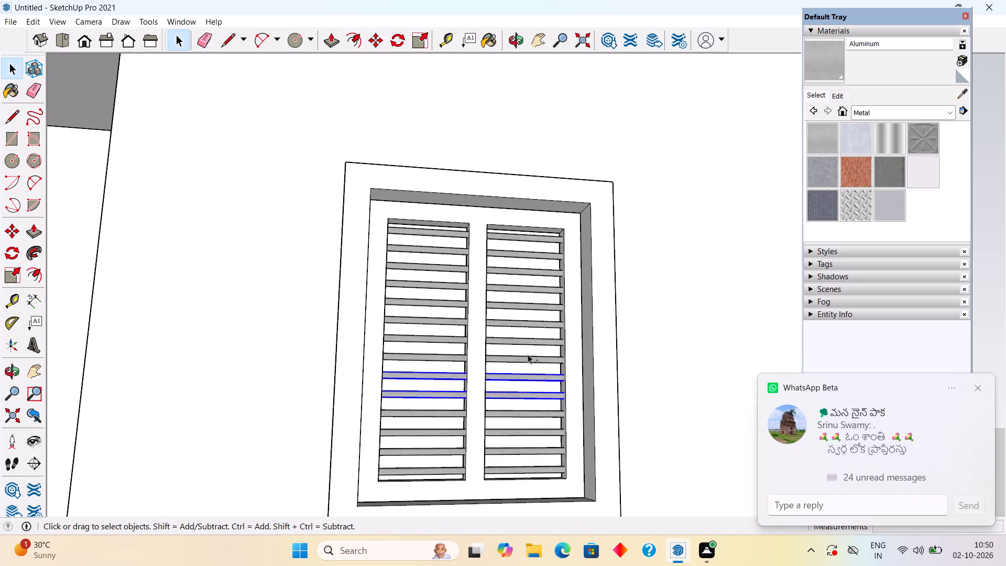
pyautogui.keyDown('ctrl'); pyautogui.click(528, 354); pyautogui.keyUp('ctrl')
pyautogui.keyDown('ctrl'); pyautogui.click(530, 359); pyautogui.keyUp('ctrl')
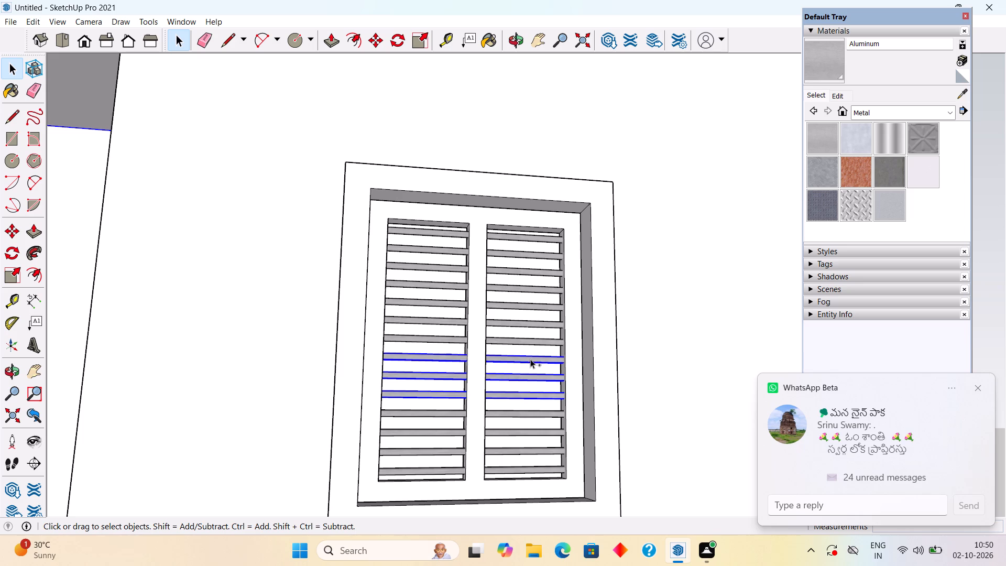
pyautogui.keyDown('ctrl'); pyautogui.click(533, 340); pyautogui.keyUp('ctrl')
pyautogui.keyDown('ctrl'); pyautogui.click(535, 324); pyautogui.keyUp('ctrl')
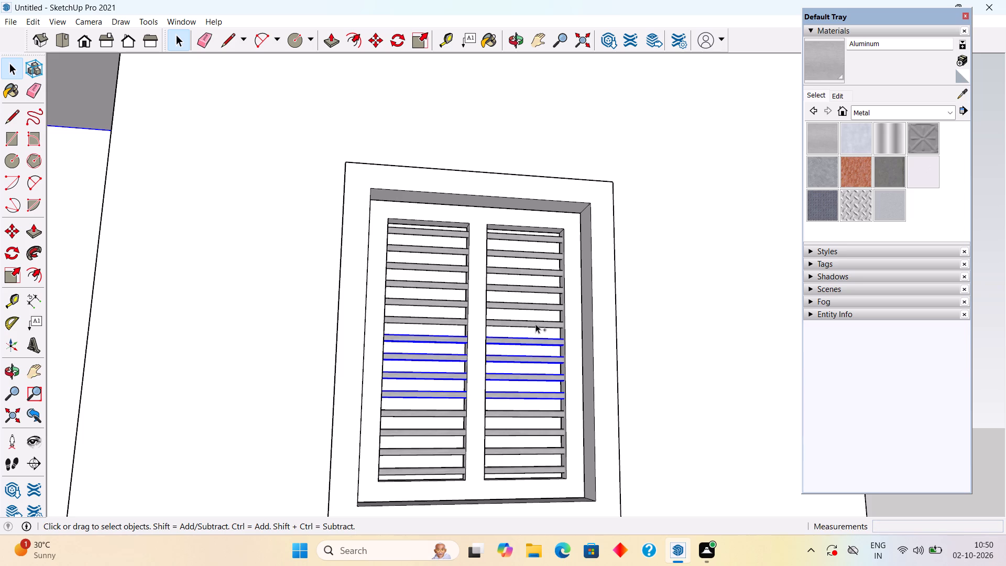
pyautogui.keyDown('ctrl'); pyautogui.click(539, 306); pyautogui.keyUp('ctrl')
pyautogui.keyDown('ctrl'); pyautogui.click(541, 289); pyautogui.keyUp('ctrl')
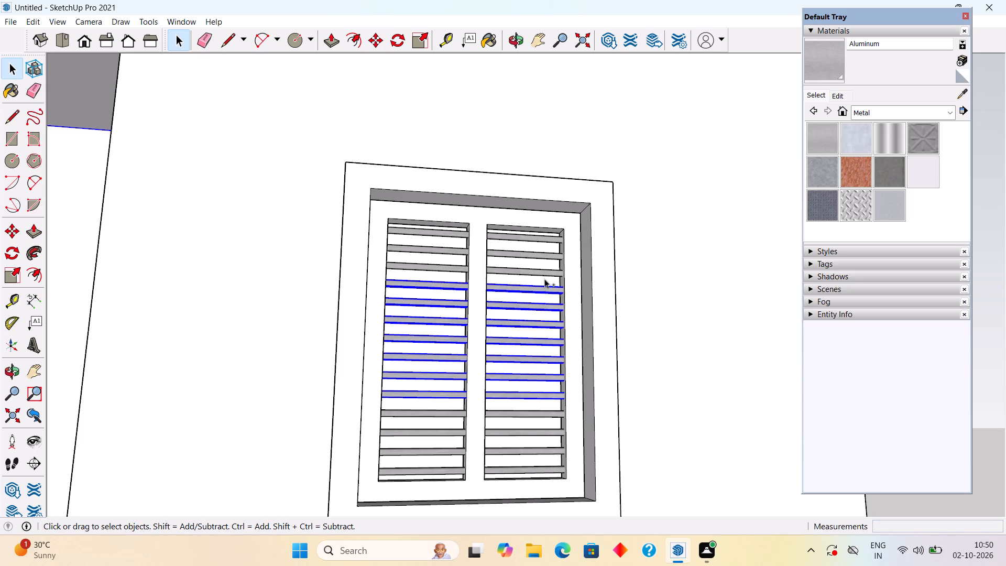
pyautogui.keyDown('ctrl'); pyautogui.click(546, 271); pyautogui.keyUp('ctrl')
pyautogui.keyDown('ctrl'); pyautogui.click(546, 256); pyautogui.keyUp('ctrl')
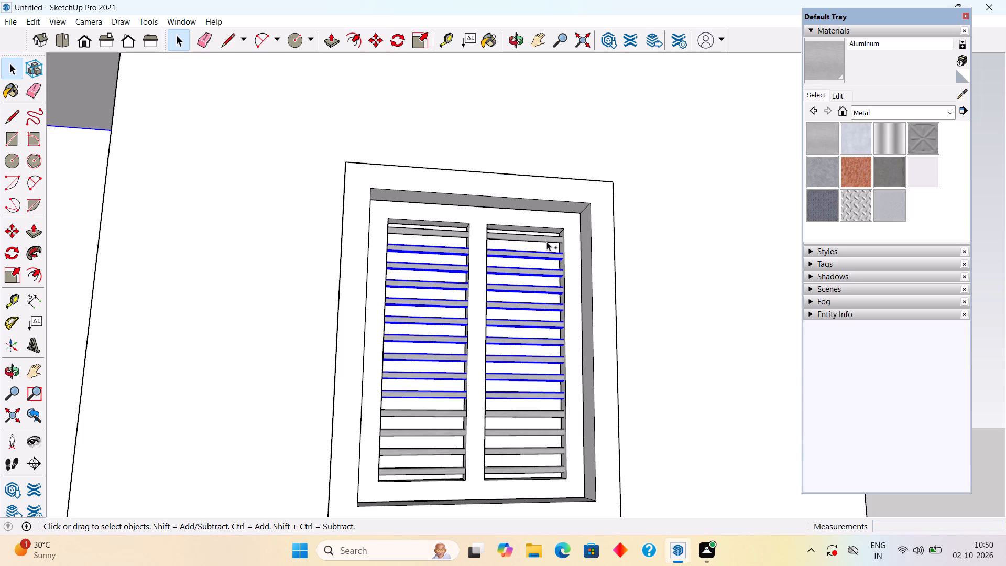
pyautogui.keyDown('ctrl'); pyautogui.click(545, 237); pyautogui.keyUp('ctrl')
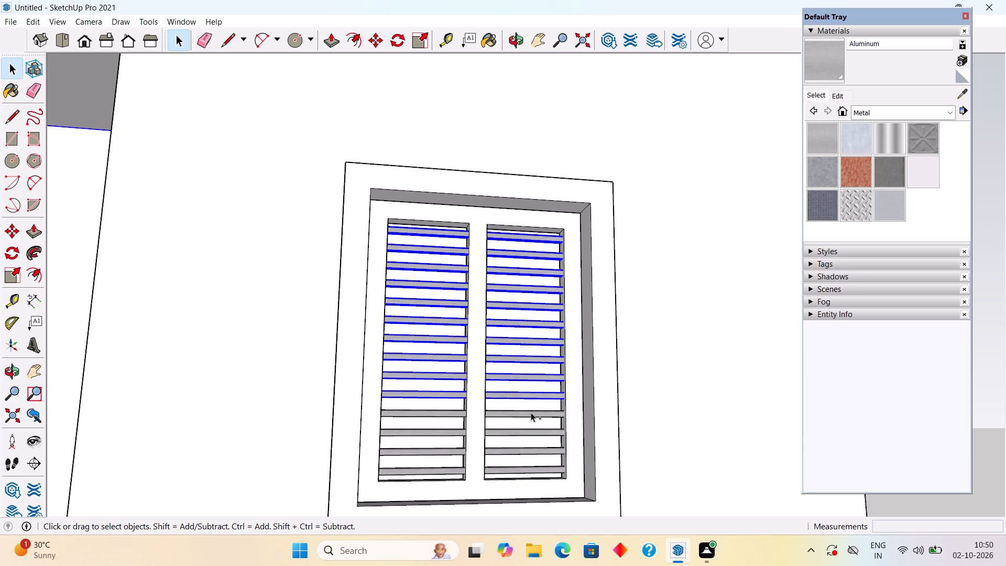
pyautogui.keyDown('ctrl'); pyautogui.click(531, 412); pyautogui.keyUp('ctrl')
pyautogui.keyDown('ctrl'); pyautogui.click(534, 433); pyautogui.keyUp('ctrl')
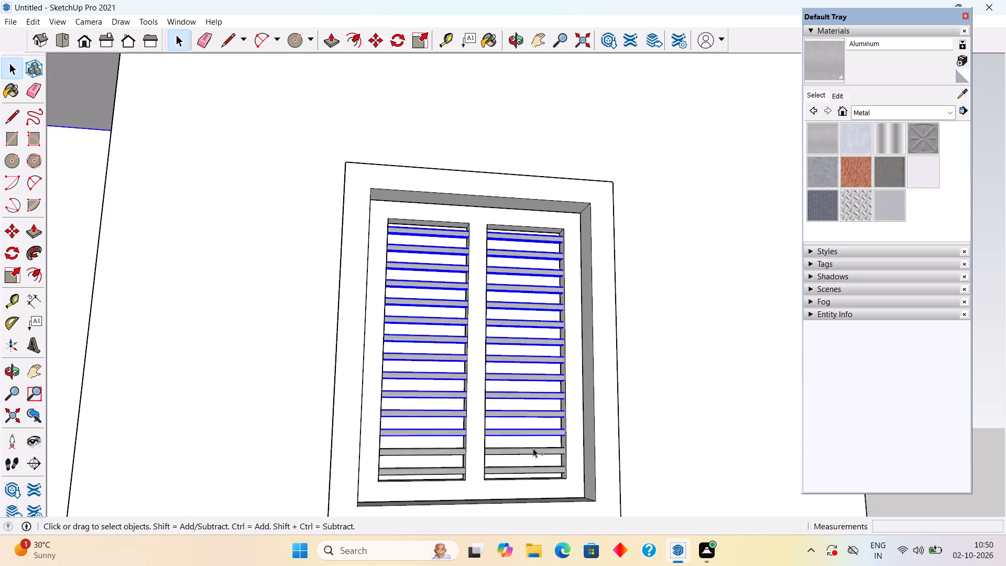
pyautogui.keyDown('ctrl'); pyautogui.click(534, 450); pyautogui.keyUp('ctrl')
pyautogui.keyDown('ctrl'); pyautogui.click(532, 471); pyautogui.keyUp('ctrl')
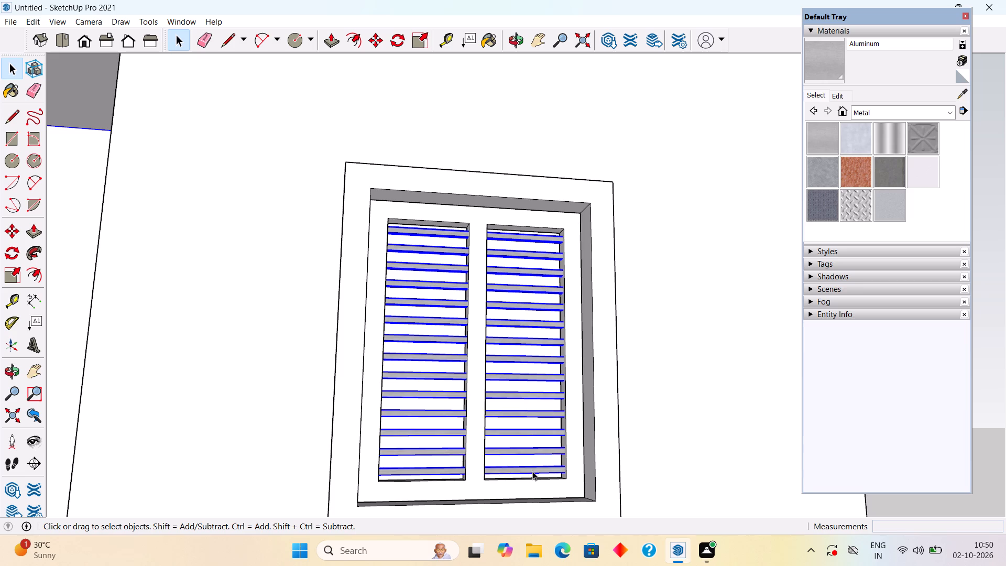
pyautogui.rightClick(532, 469)
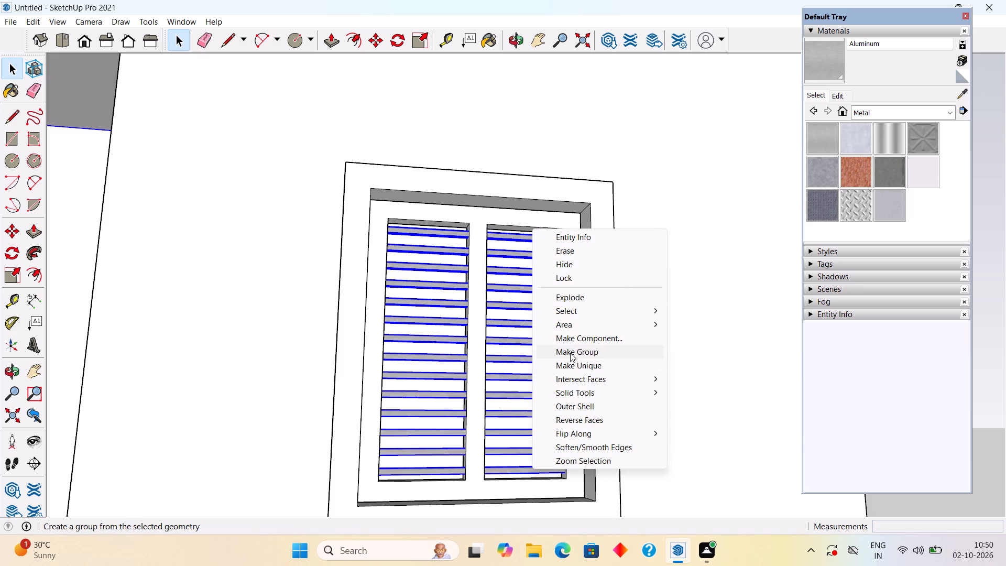
pyautogui.click(570, 353)
pyautogui.moveTo(543, 366); pyautogui.dragTo(486, 374, button='middle')
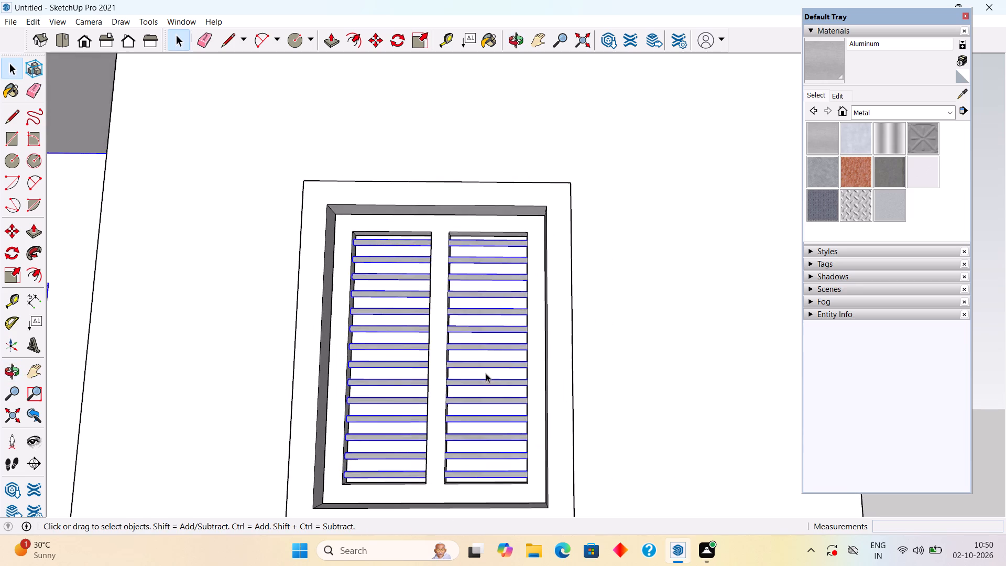
pyautogui.scroll(-6, 486, 369)
pyautogui.click(716, 315)
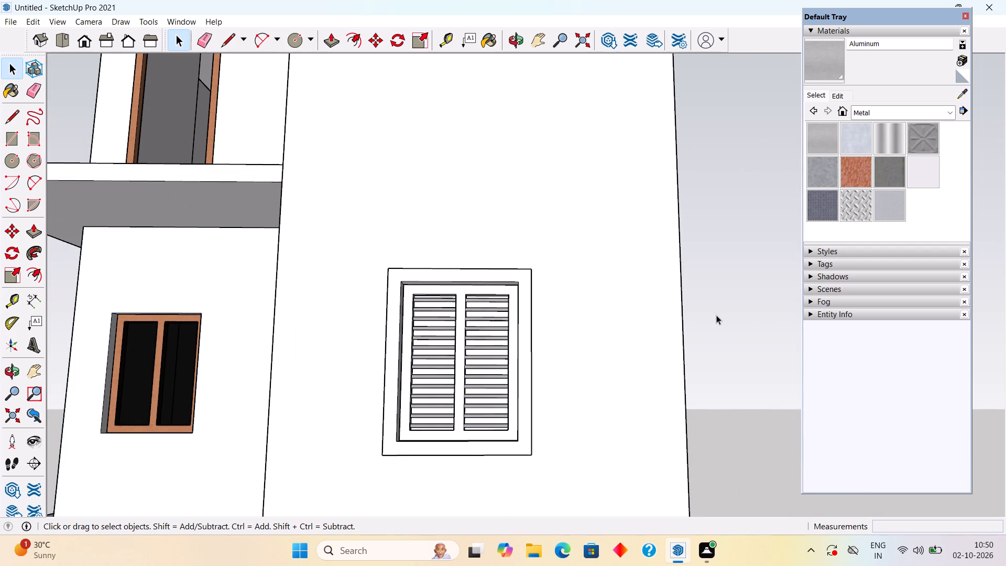
pyautogui.scroll(3, 435, 407)
pyautogui.click(435, 407)
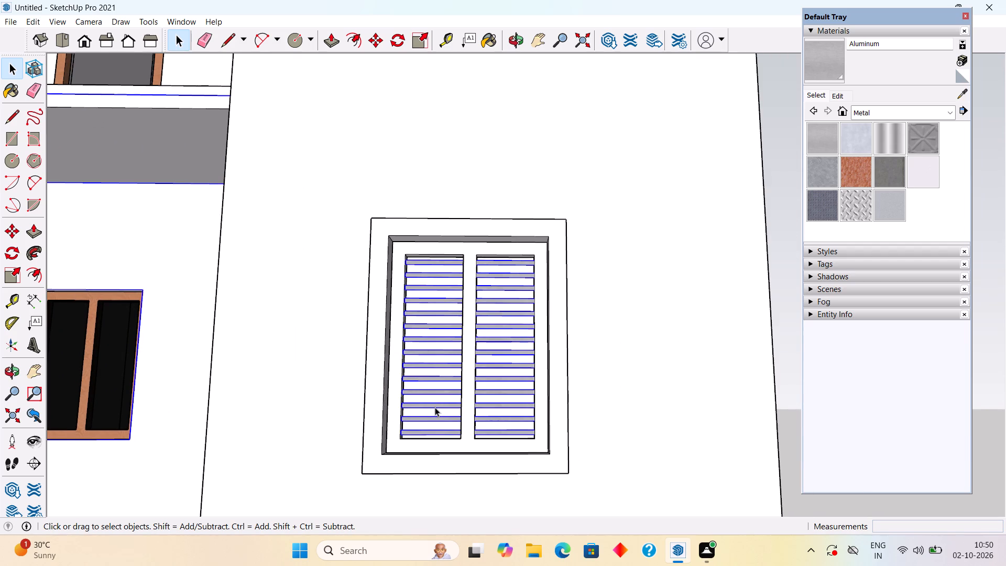
pyautogui.click(782, 309)
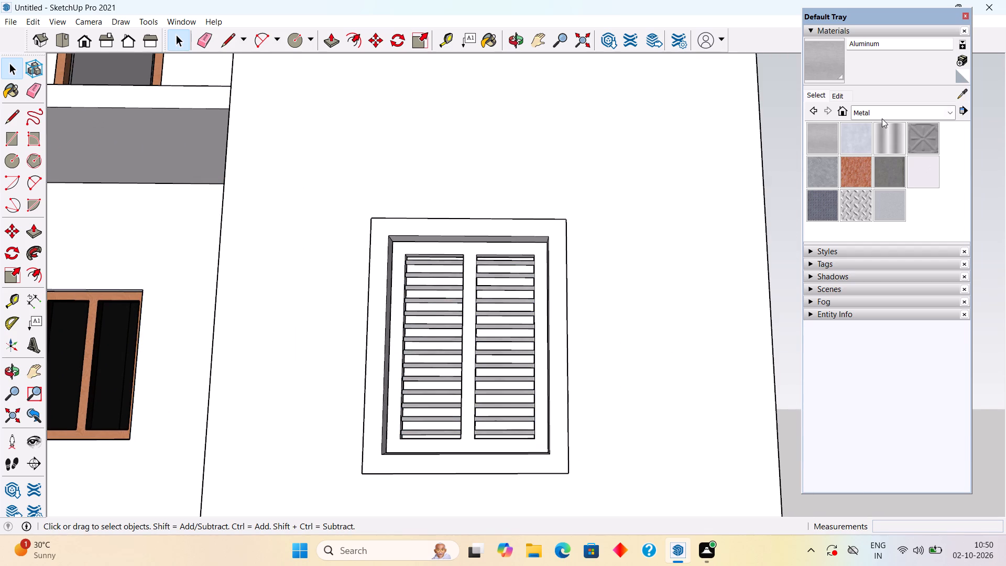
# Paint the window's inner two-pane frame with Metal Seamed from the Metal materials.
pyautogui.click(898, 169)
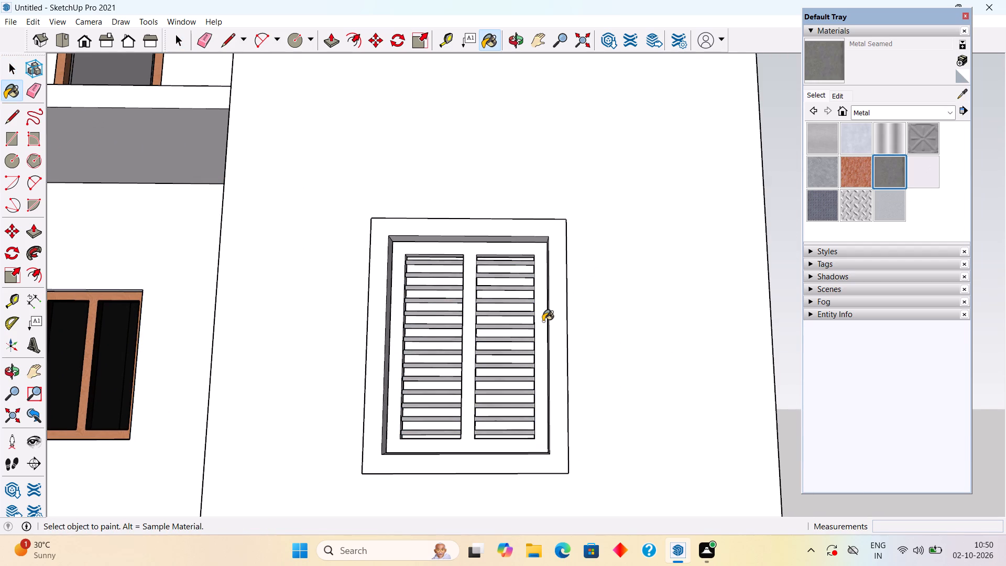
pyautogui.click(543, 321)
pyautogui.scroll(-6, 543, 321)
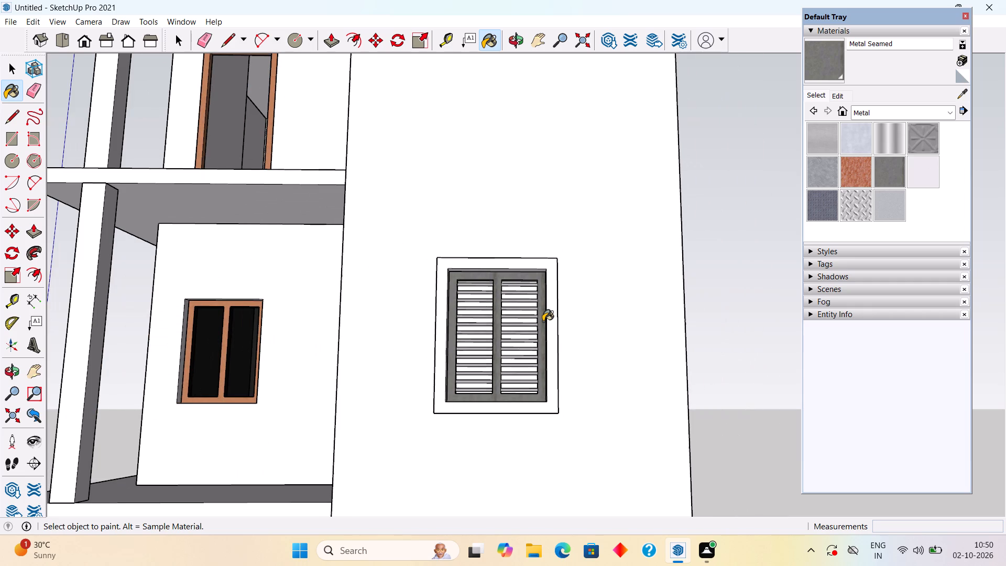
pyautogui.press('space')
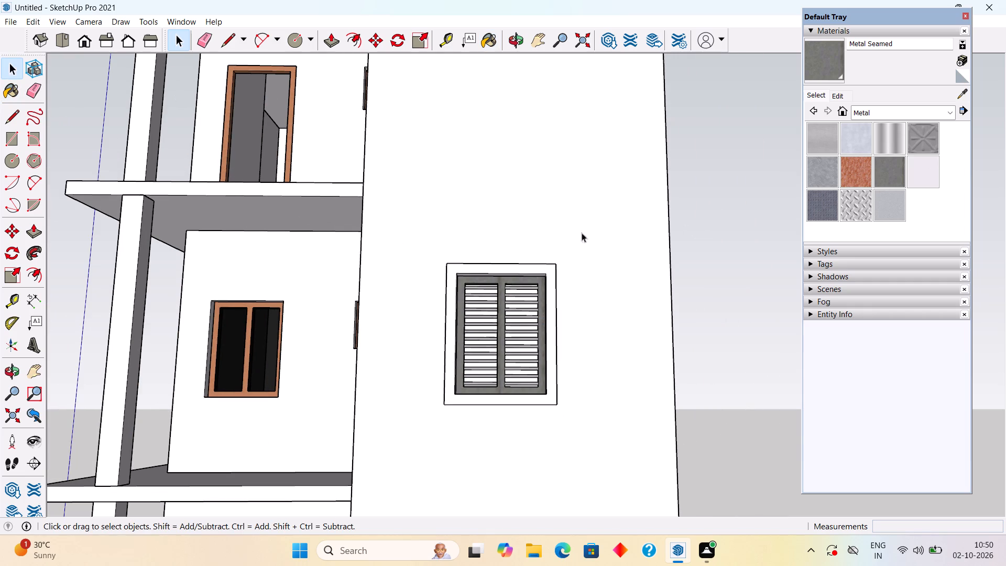
# Paint the window's inner two-pane frame with Color M08 from the Colors materials.
pyautogui.click(890, 112)
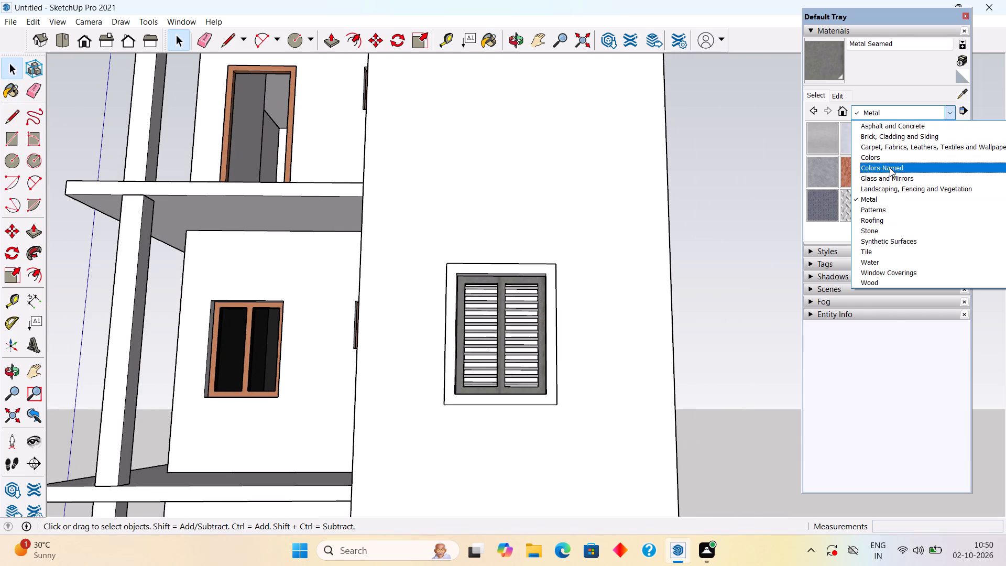
pyautogui.click(890, 159)
pyautogui.scroll(-6, 924, 199)
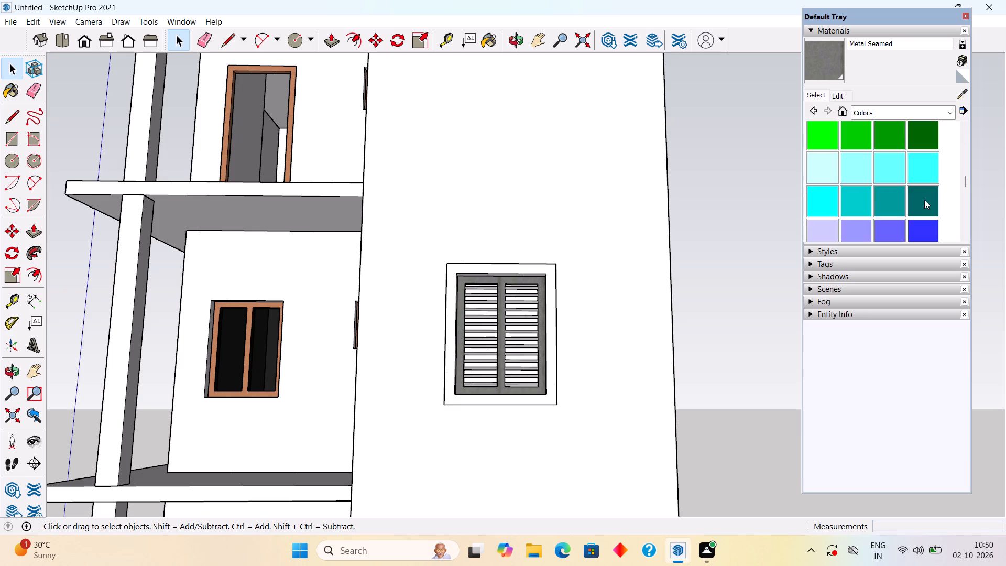
pyautogui.scroll(-12, 924, 200)
pyautogui.click(822, 140)
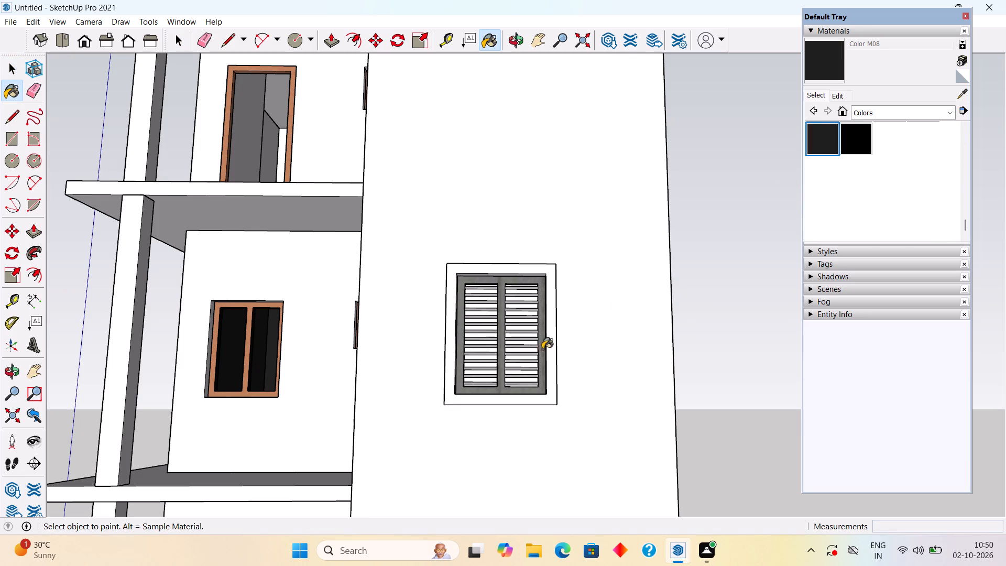
pyautogui.click(541, 354)
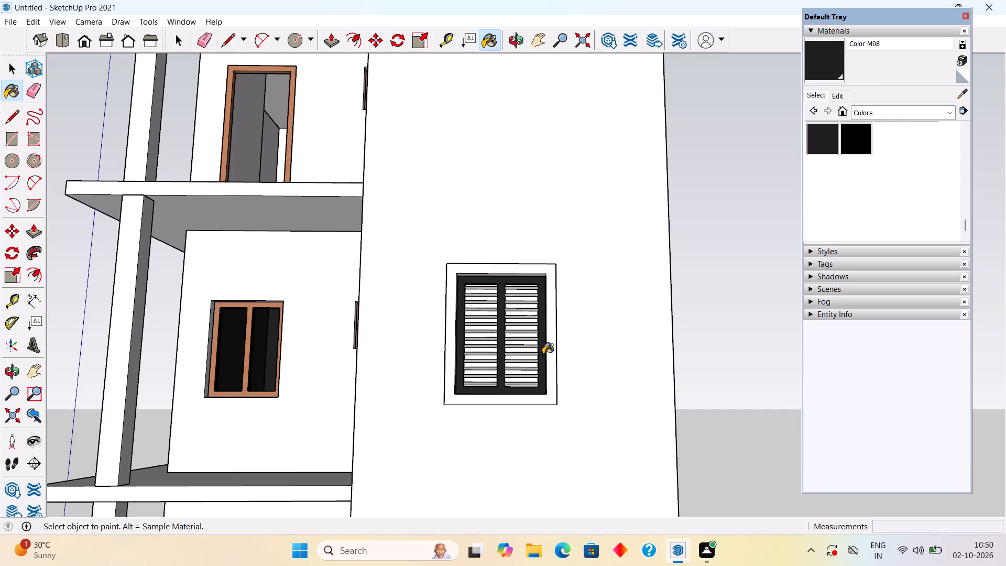
pyautogui.press('space')
# Inside the window surround's group, paint the front face of the outer frame with Wood Cherry Original from the Wood materials.
pyautogui.moveTo(550, 339); pyautogui.dragTo(442, 342, button='middle')
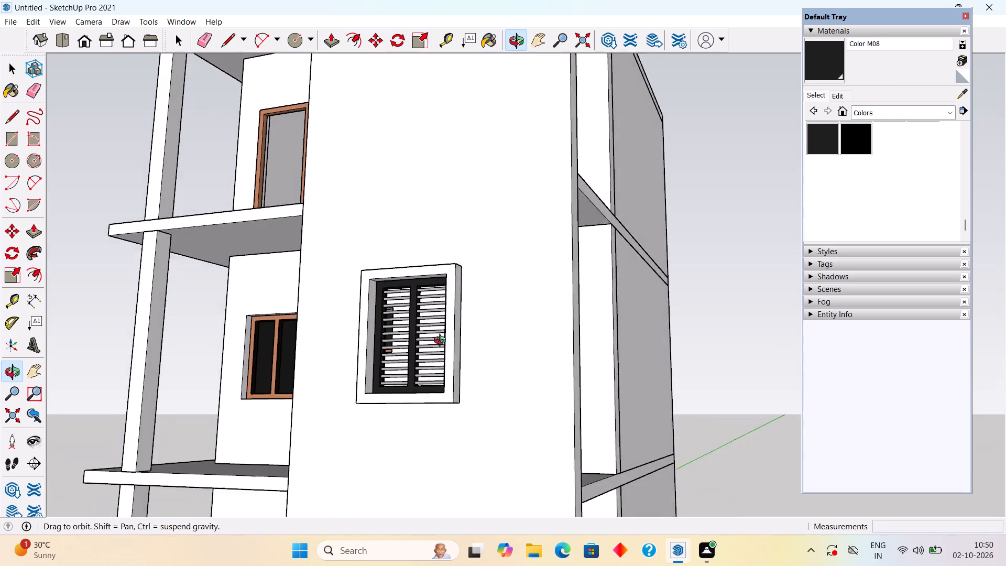
pyautogui.moveTo(442, 342); pyautogui.dragTo(446, 353, button='middle')
pyautogui.moveTo(450, 385); pyautogui.dragTo(452, 390)
pyautogui.doubleClick(452, 390)
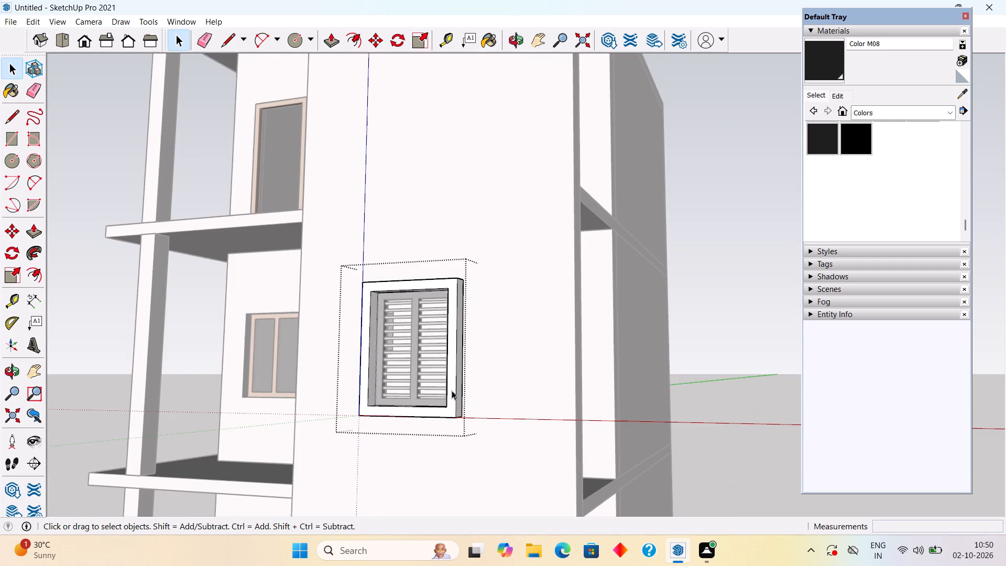
pyautogui.click(452, 390)
pyautogui.scroll(2, 869, 188)
pyautogui.click(885, 113)
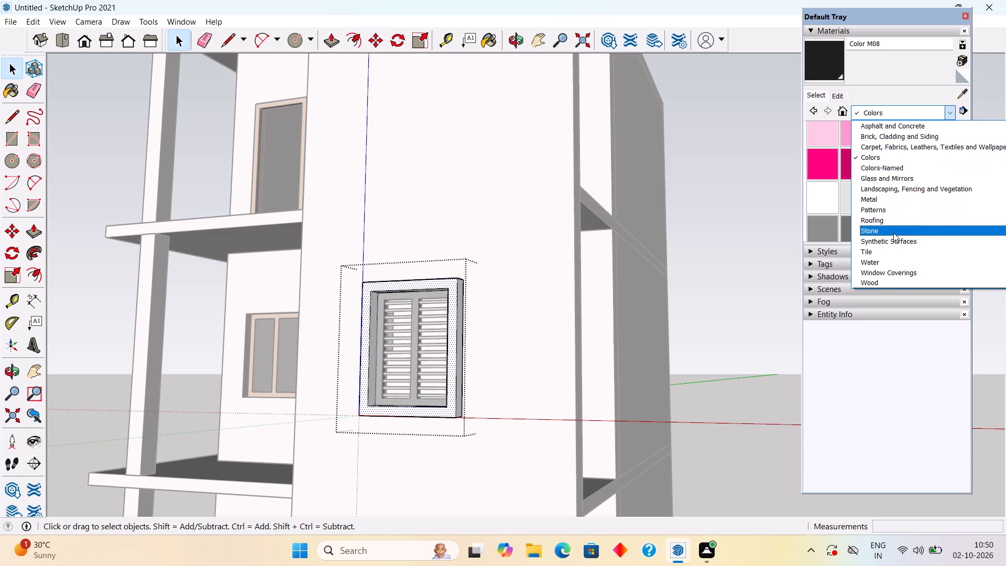
pyautogui.click(893, 282)
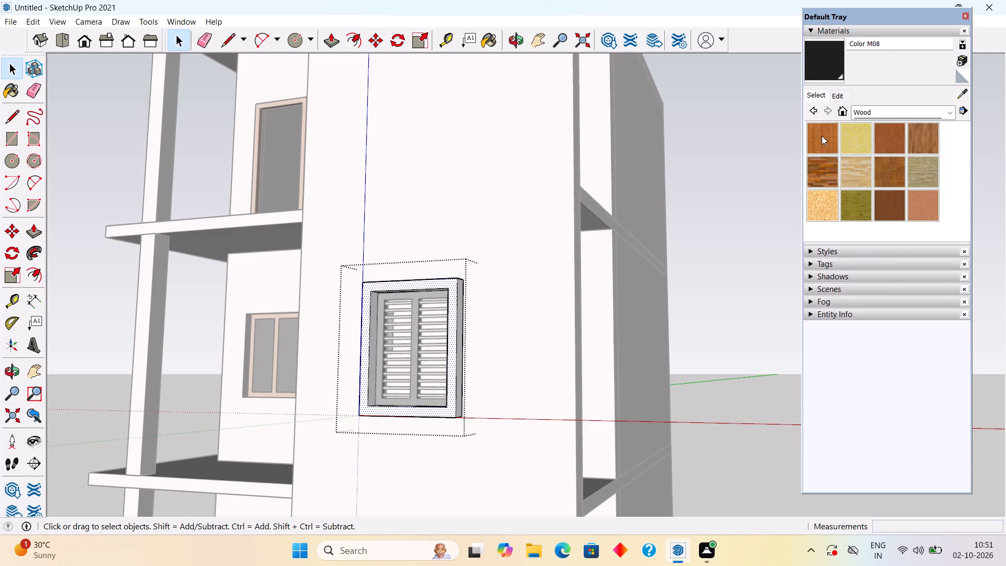
pyautogui.click(898, 137)
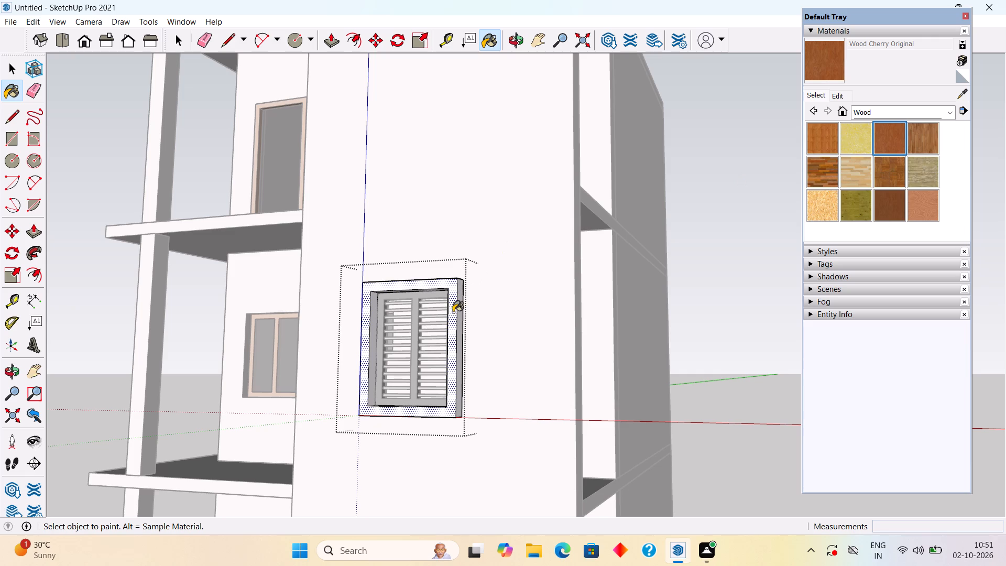
pyautogui.click(453, 312)
pyautogui.press('space')
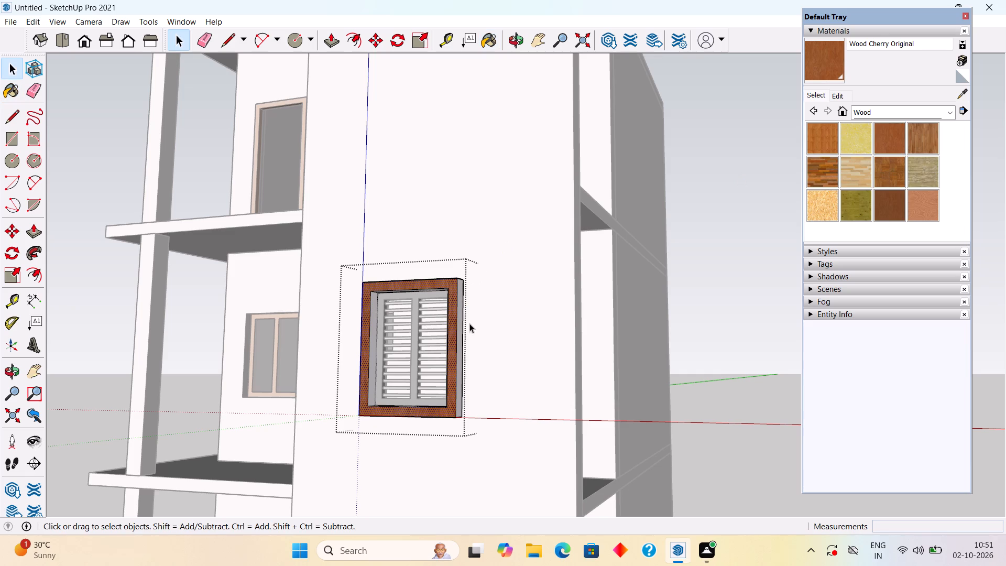
pyautogui.click(744, 312)
# Group the grill rods together with the dark inner two-pane frame of the window.
pyautogui.moveTo(457, 416); pyautogui.dragTo(614, 434, button='middle')
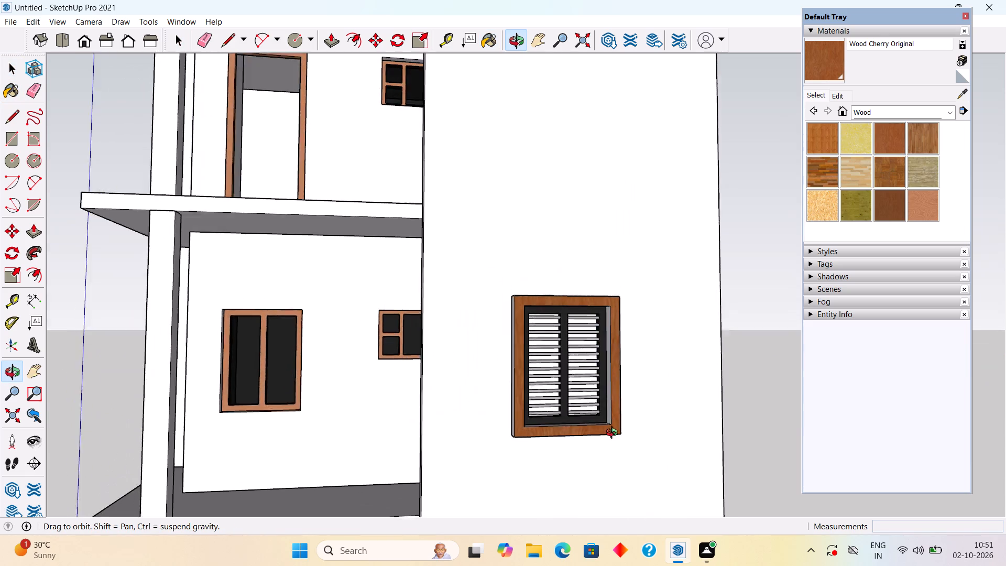
pyautogui.moveTo(614, 434); pyautogui.dragTo(583, 469, button='middle')
pyautogui.scroll(9, 534, 435)
pyautogui.click(549, 427)
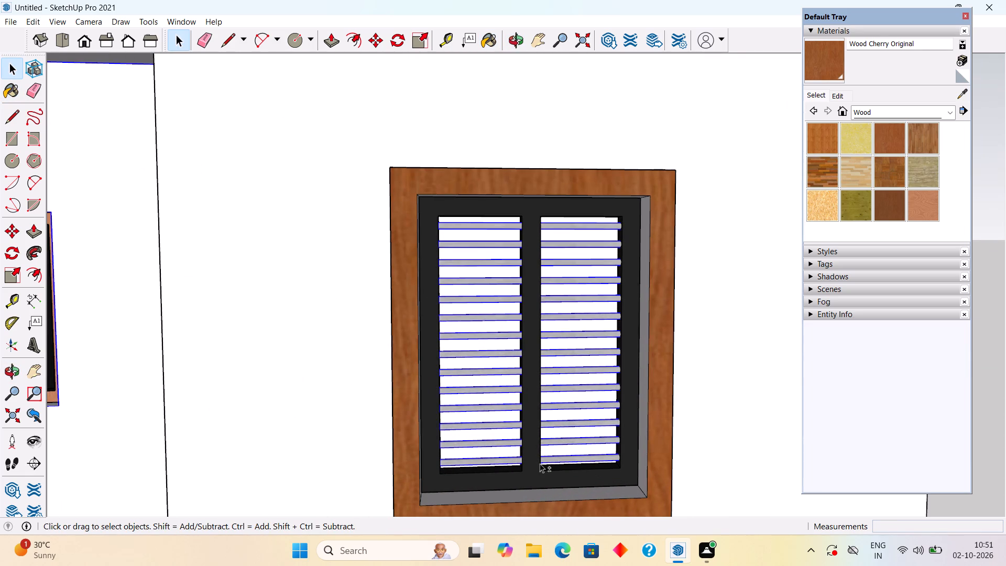
pyautogui.keyDown('shift'); pyautogui.click(534, 480); pyautogui.keyUp('shift')
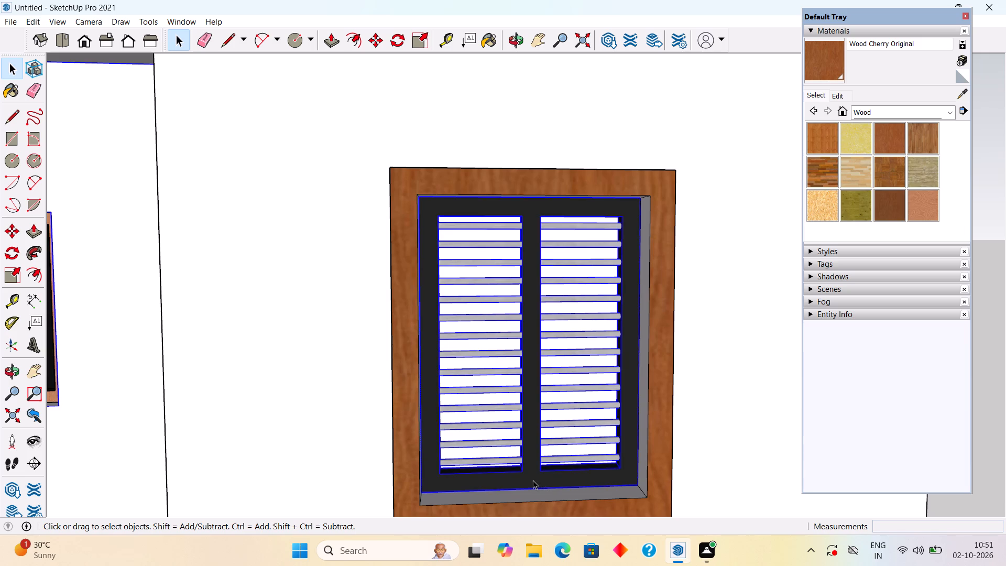
pyautogui.rightClick(533, 480)
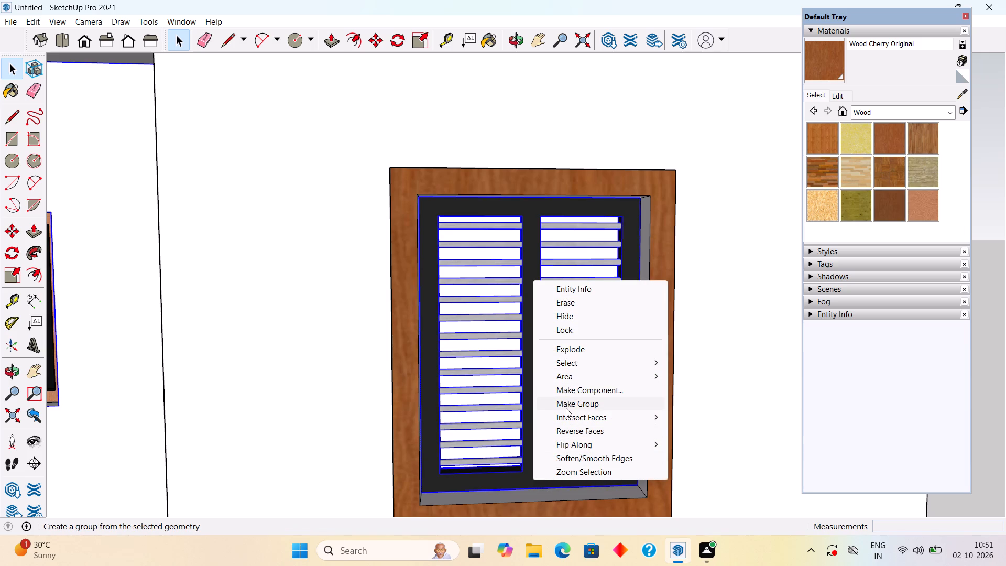
pyautogui.click(566, 407)
pyautogui.scroll(-10, 566, 407)
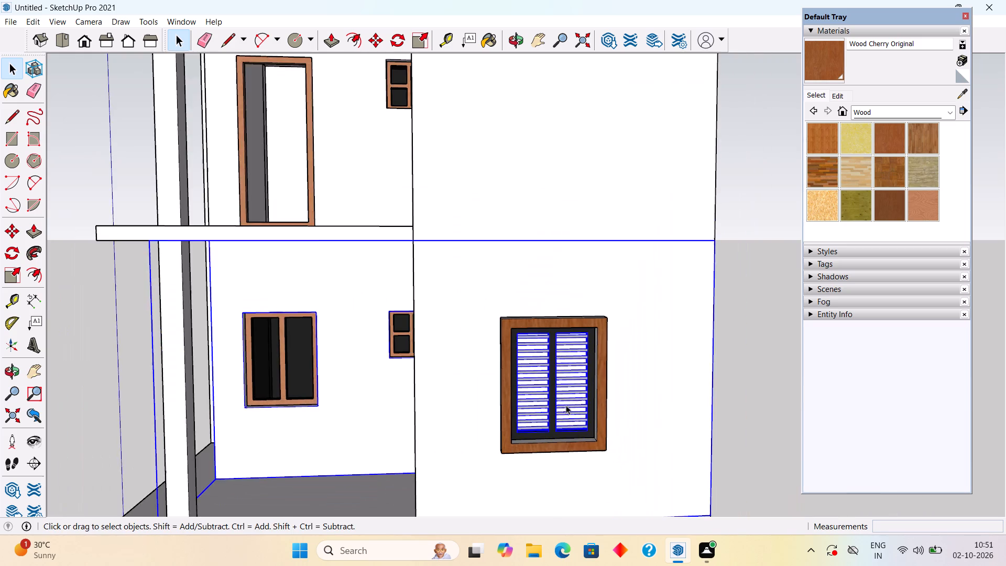
pyautogui.scroll(-4, 565, 405)
pyautogui.click(738, 282)
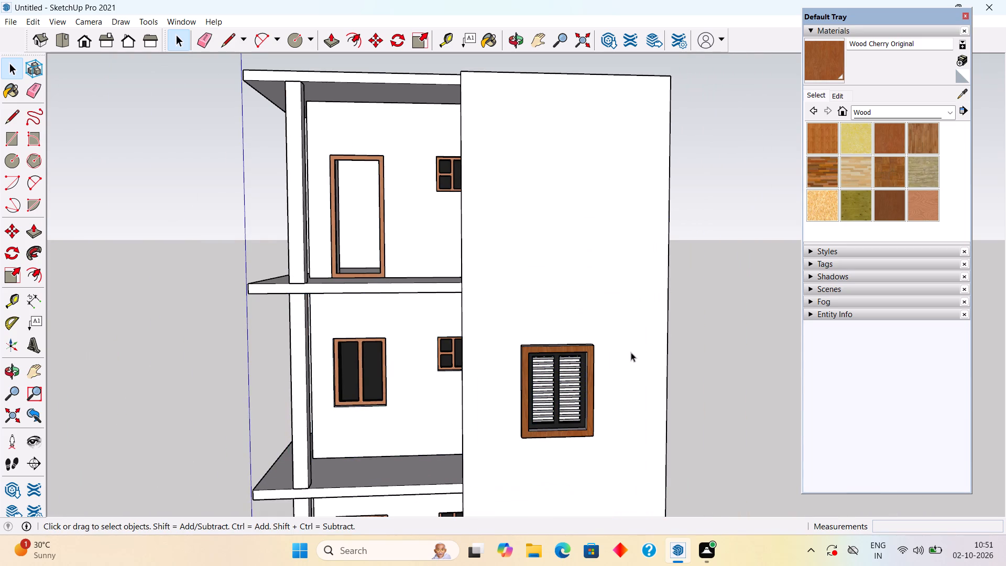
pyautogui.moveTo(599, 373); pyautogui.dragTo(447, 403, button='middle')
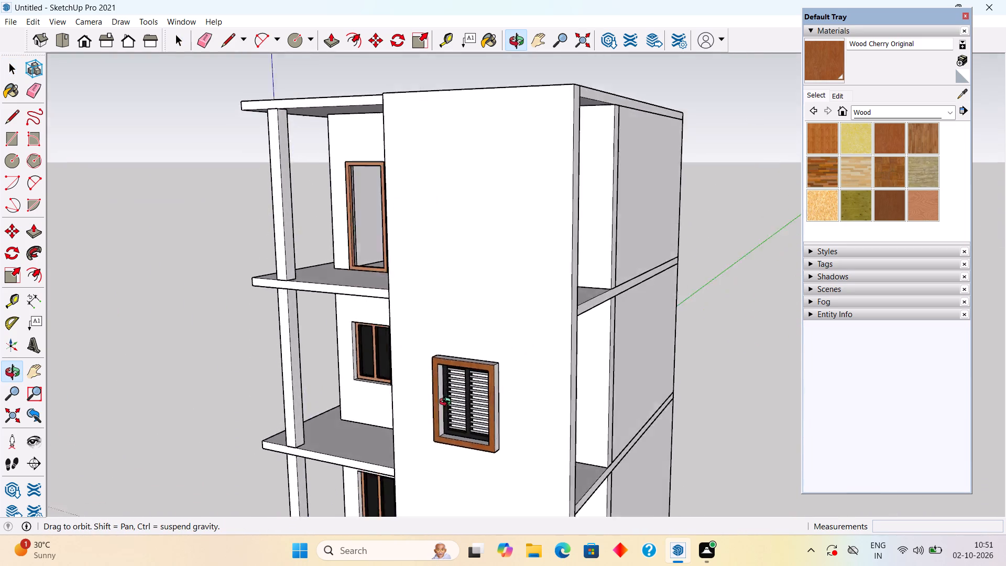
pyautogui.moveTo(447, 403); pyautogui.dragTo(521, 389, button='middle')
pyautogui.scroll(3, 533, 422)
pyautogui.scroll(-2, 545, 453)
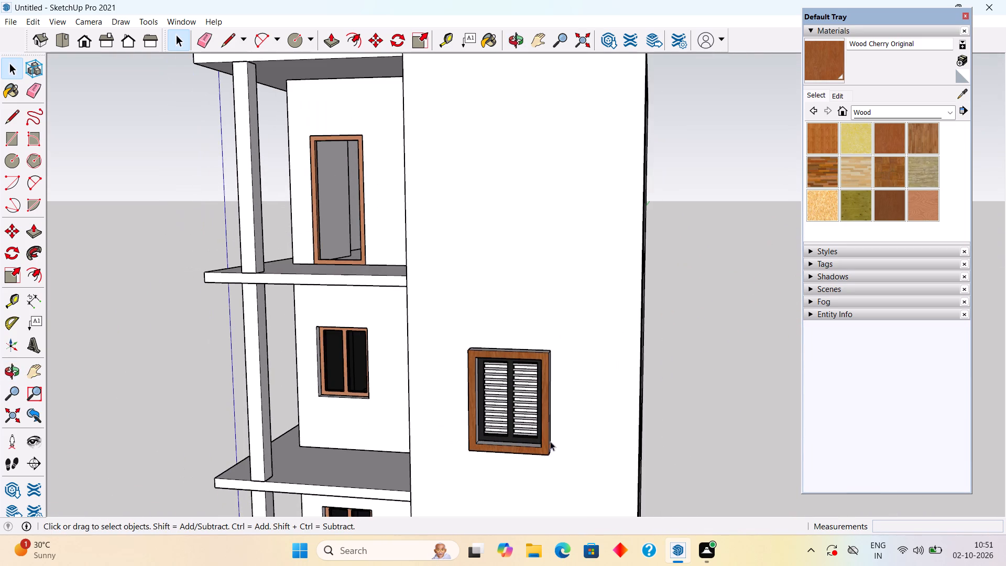
# Examine the finished grilled window on the front block's middle storey from several angles, near and far.
pyautogui.moveTo(570, 407); pyautogui.dragTo(637, 340, button='middle')
pyautogui.scroll(-2, 637, 340)
pyautogui.scroll(-3, 547, 384)
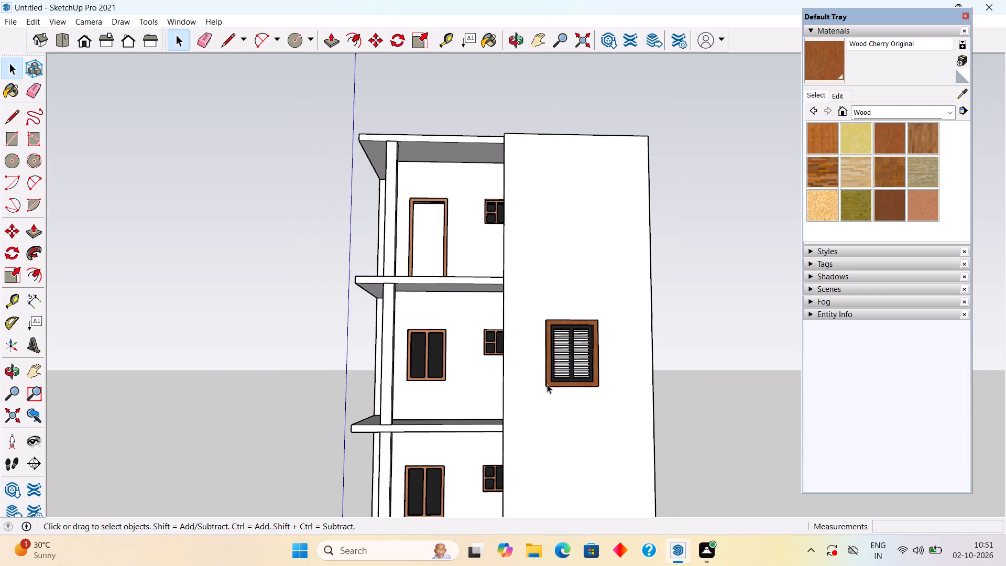
pyautogui.moveTo(590, 398); pyautogui.dragTo(594, 301, button='middle')
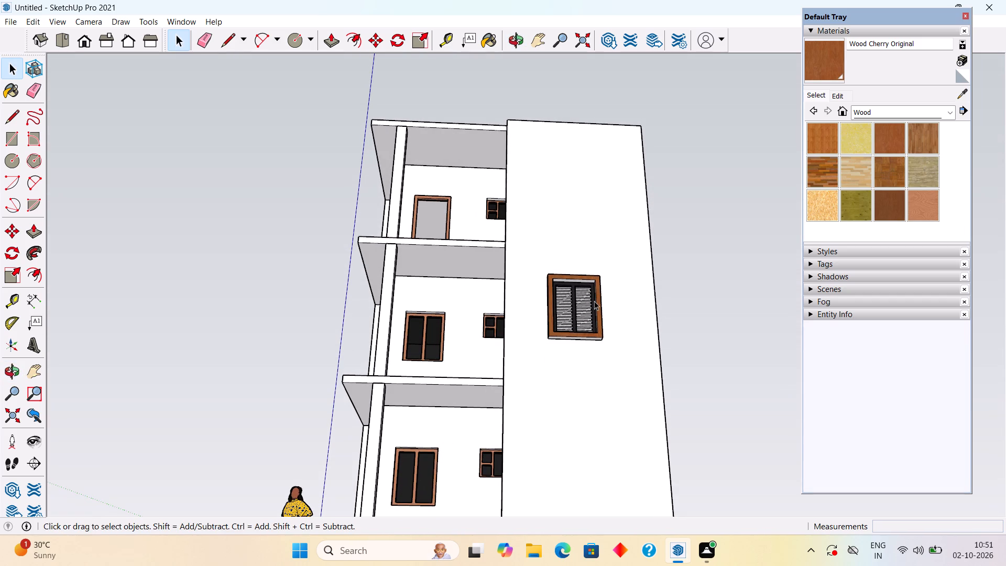
pyautogui.scroll(4, 581, 322)
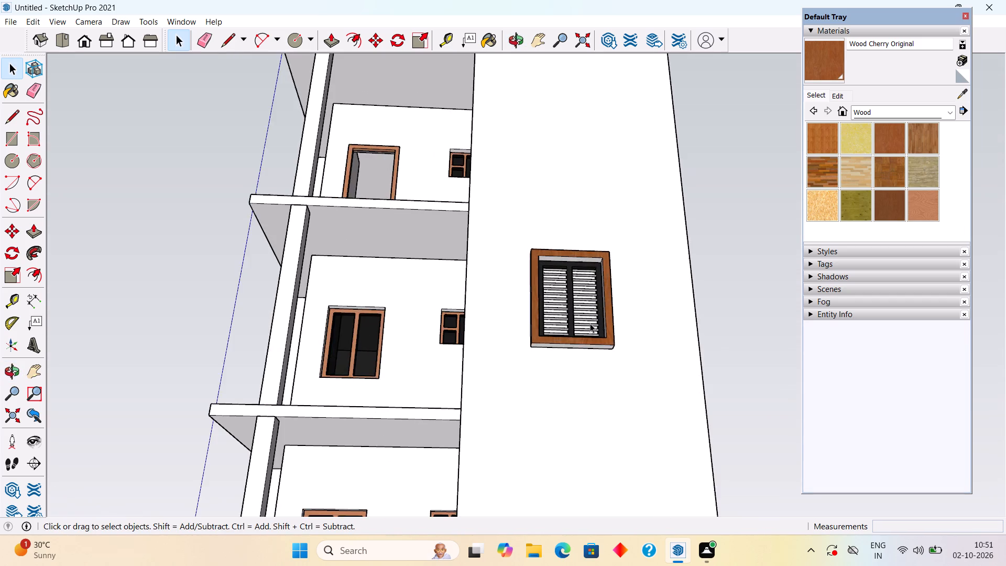
pyautogui.scroll(4, 590, 323)
pyautogui.moveTo(598, 303); pyautogui.dragTo(554, 419, button='middle')
pyautogui.scroll(-2, 554, 419)
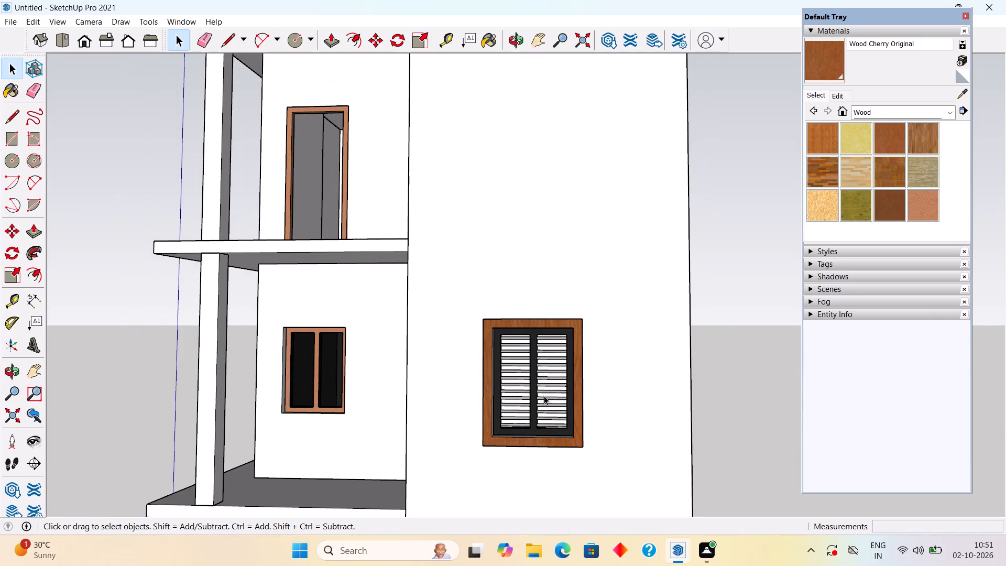
pyautogui.moveTo(538, 406); pyautogui.dragTo(476, 409, button='middle')
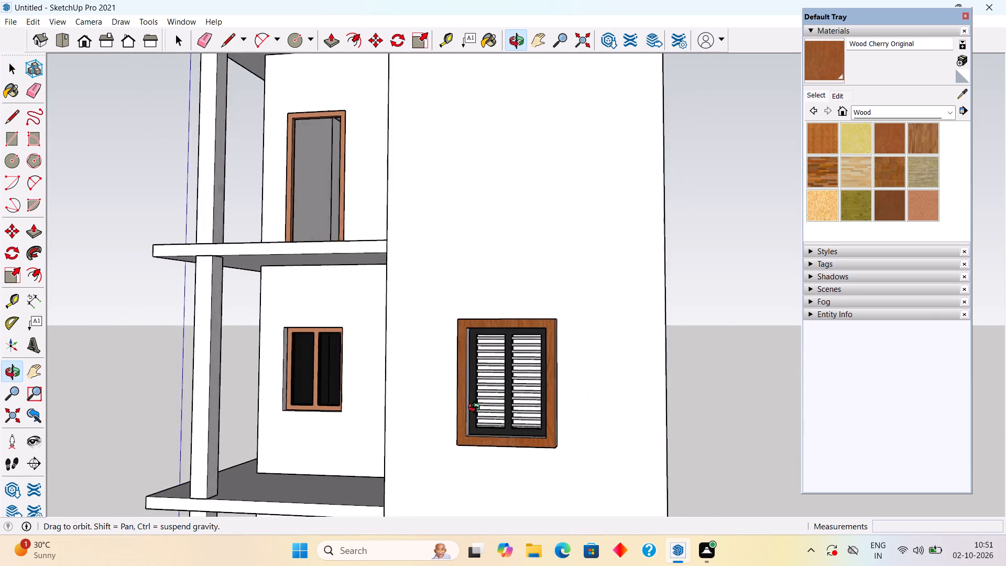
pyautogui.moveTo(476, 409); pyautogui.dragTo(407, 426, button='middle')
pyautogui.scroll(1, 407, 426)
pyautogui.moveTo(366, 439); pyautogui.dragTo(386, 383, button='middle')
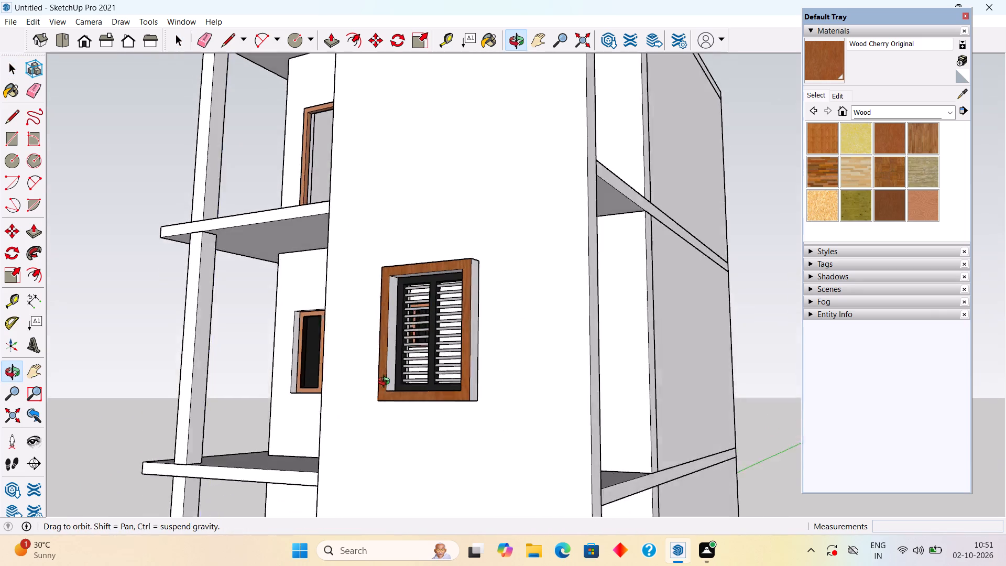
pyautogui.moveTo(386, 383); pyautogui.dragTo(415, 343, button='middle')
pyautogui.scroll(-12, 415, 343)
pyautogui.moveTo(462, 325); pyautogui.dragTo(619, 464, button='middle')
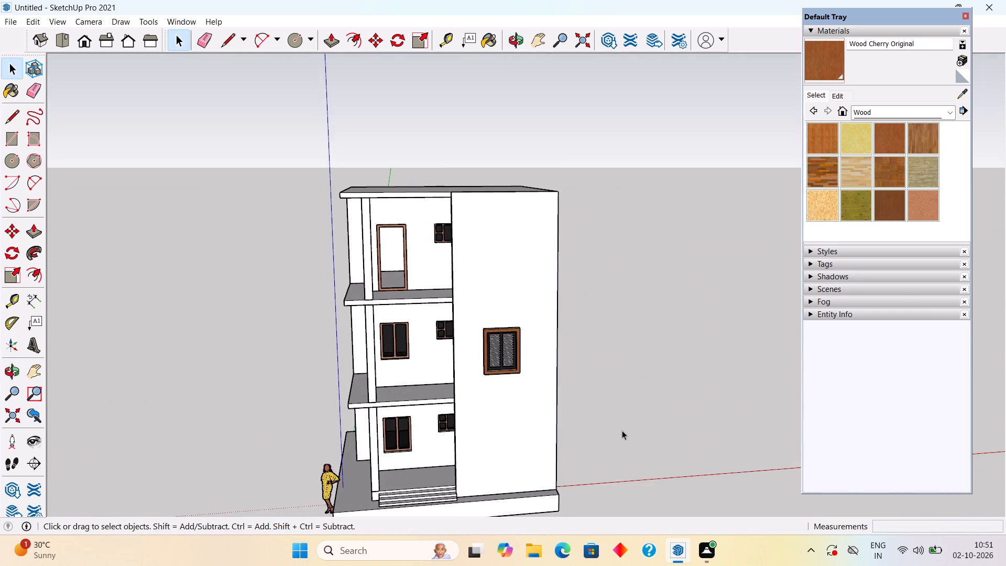
pyautogui.scroll(2, 622, 411)
pyautogui.moveTo(523, 433); pyautogui.dragTo(495, 396, button='middle')
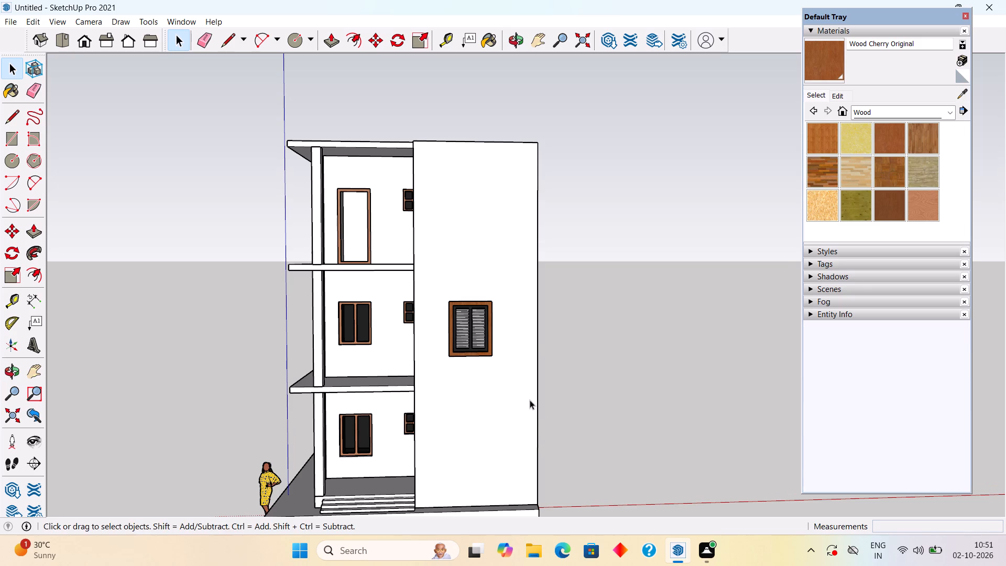
pyautogui.scroll(1, 451, 412)
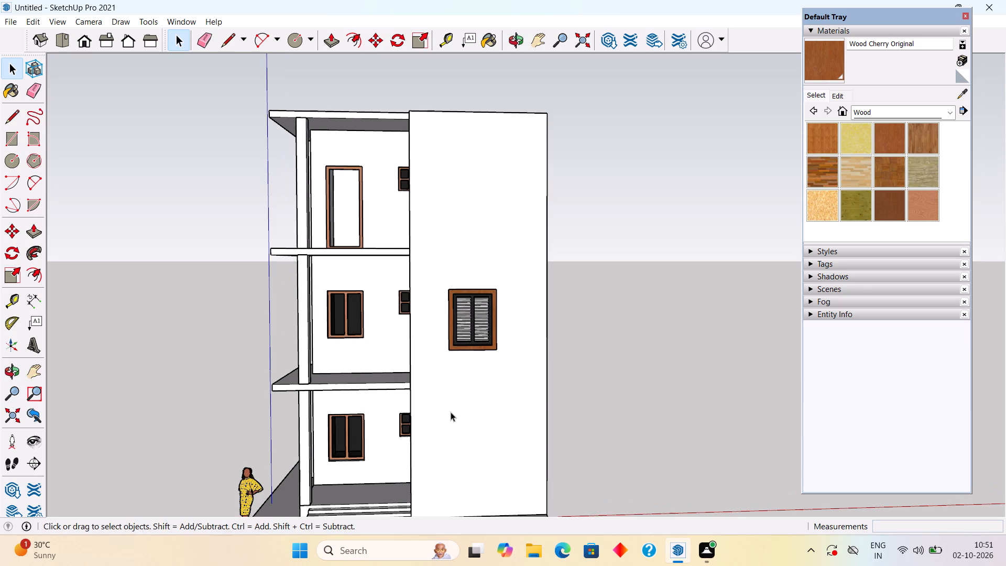
pyautogui.moveTo(451, 412); pyautogui.dragTo(449, 364, button='middle')
pyautogui.scroll(7, 445, 335)
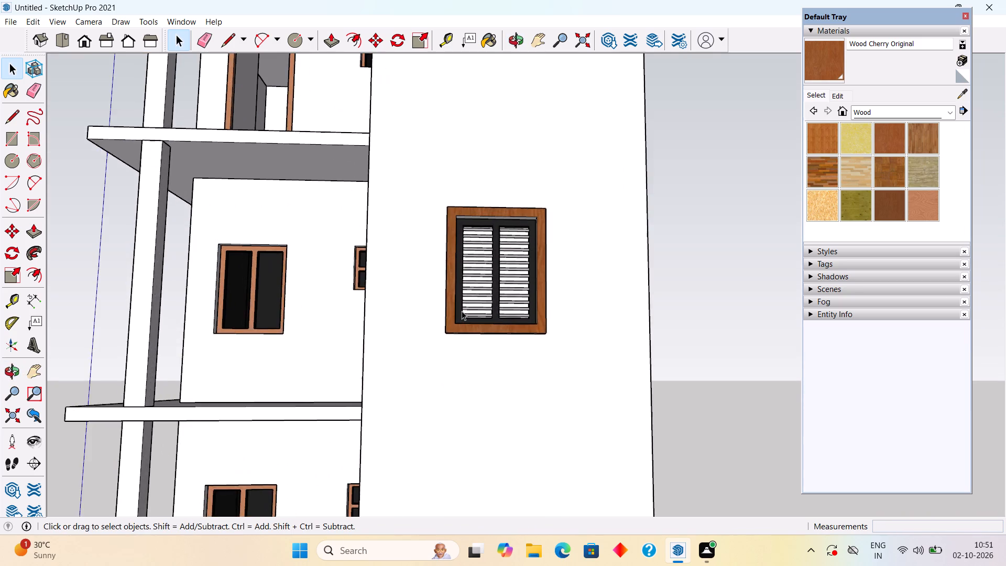
pyautogui.scroll(-6, 462, 311)
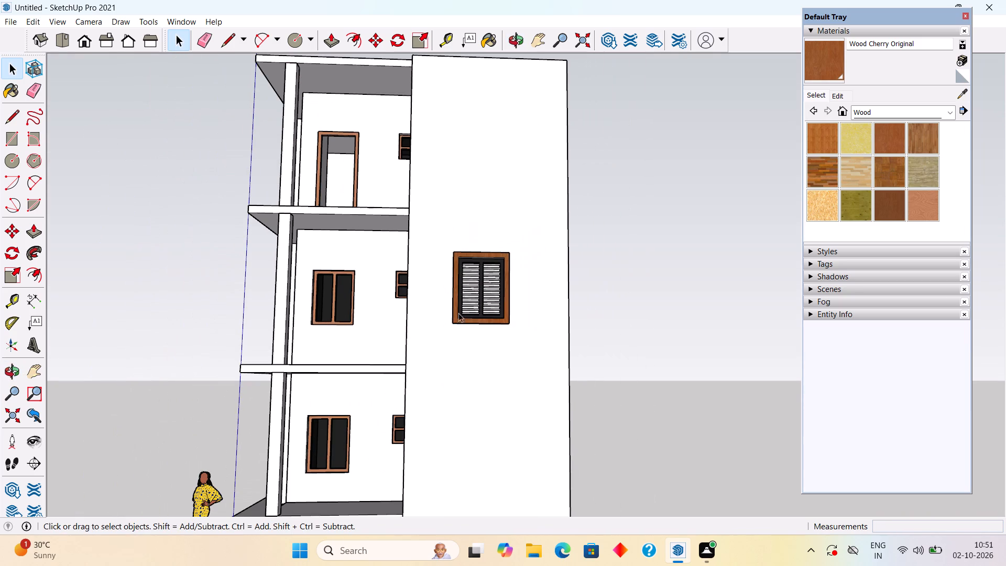
# Place two vertical guides from the front block's side edges, about 2' 11 3/4" and 3' 11 3/4" in, aligned with the grilled window's outer sides.
pyautogui.moveTo(469, 366); pyautogui.dragTo(557, 430, button='middle')
pyautogui.press('t')
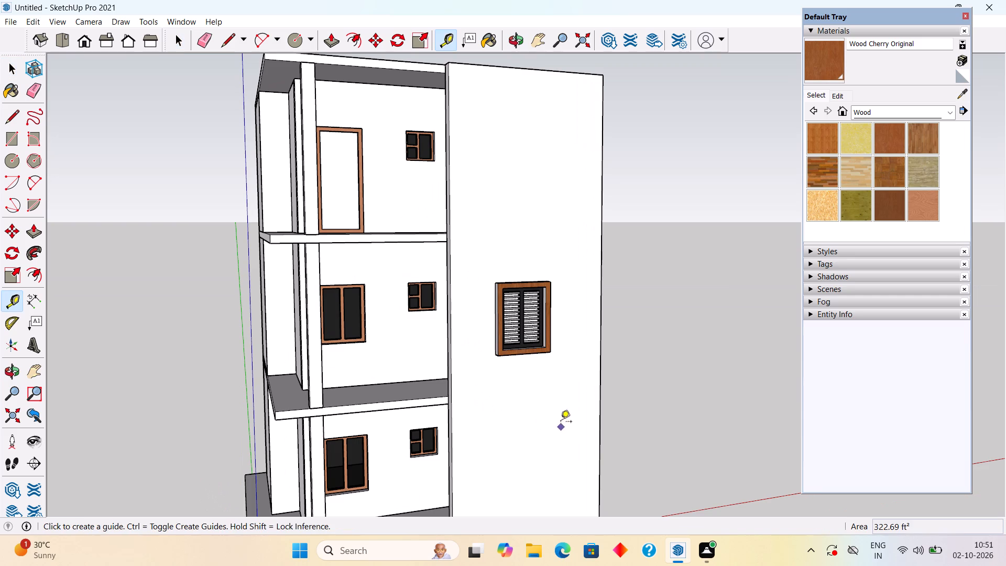
pyautogui.click(455, 361)
pyautogui.scroll(9, 485, 344)
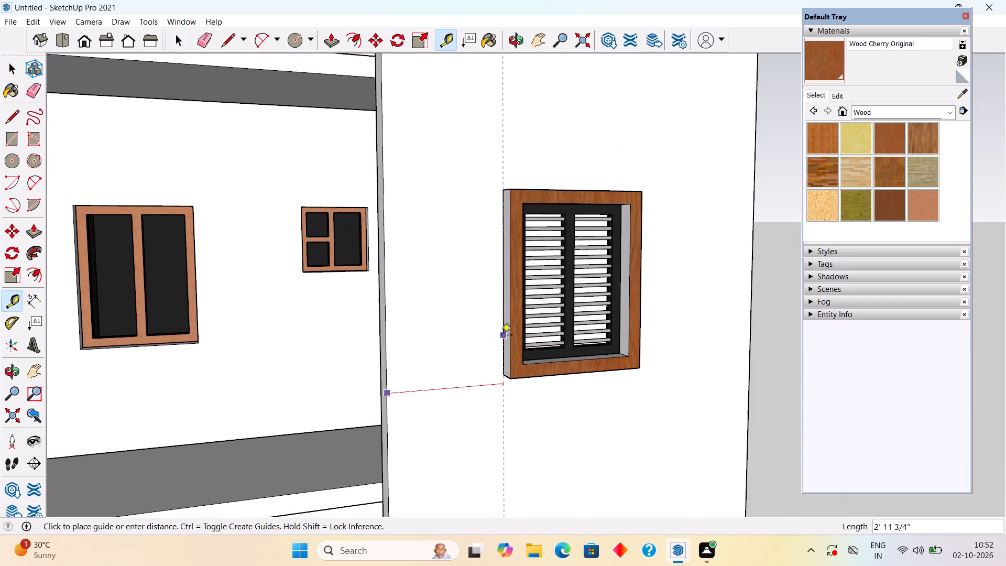
pyautogui.click(501, 336)
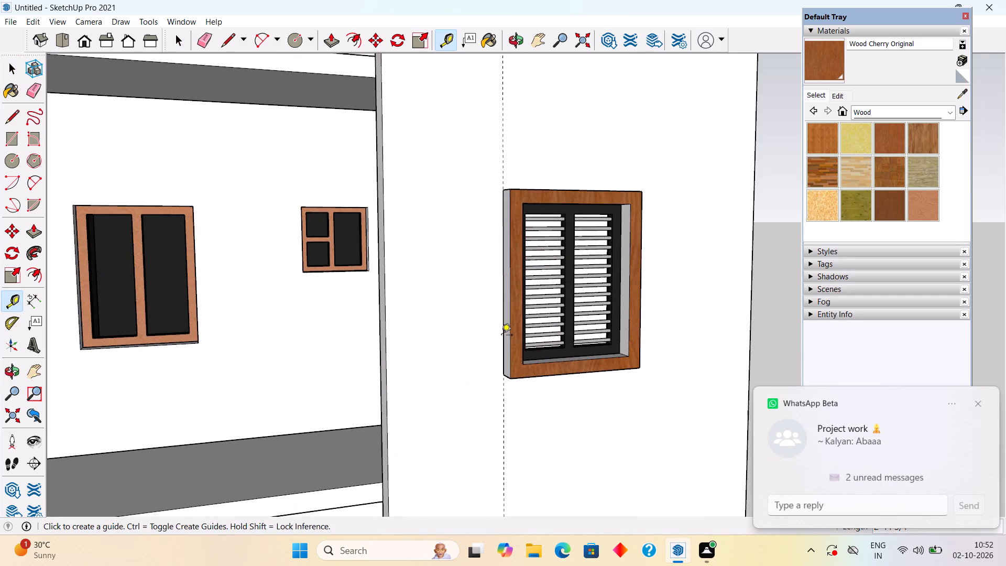
pyautogui.moveTo(501, 336); pyautogui.dragTo(376, 358, button='middle')
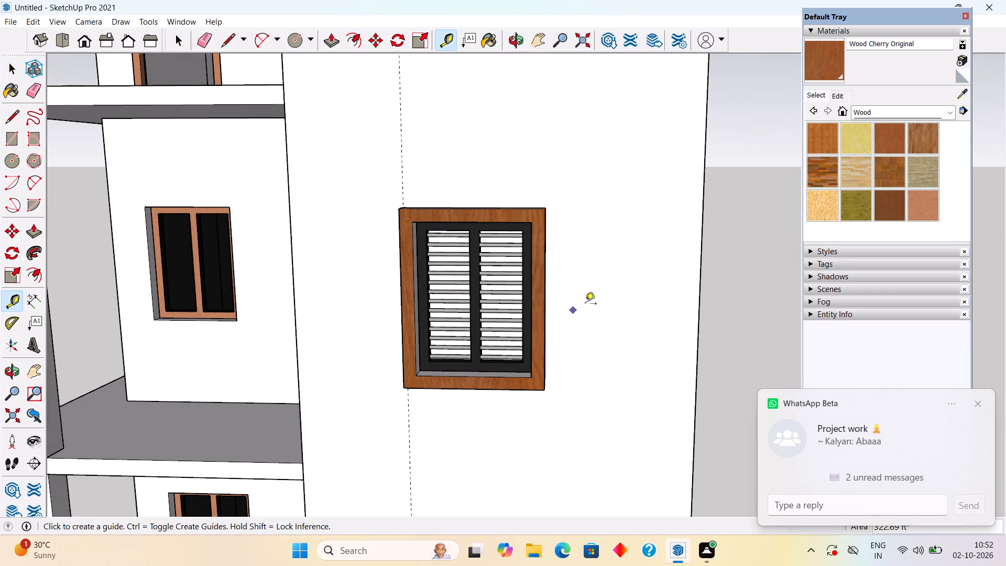
pyautogui.click(699, 300)
pyautogui.moveTo(460, 289); pyautogui.dragTo(317, 288, button='middle')
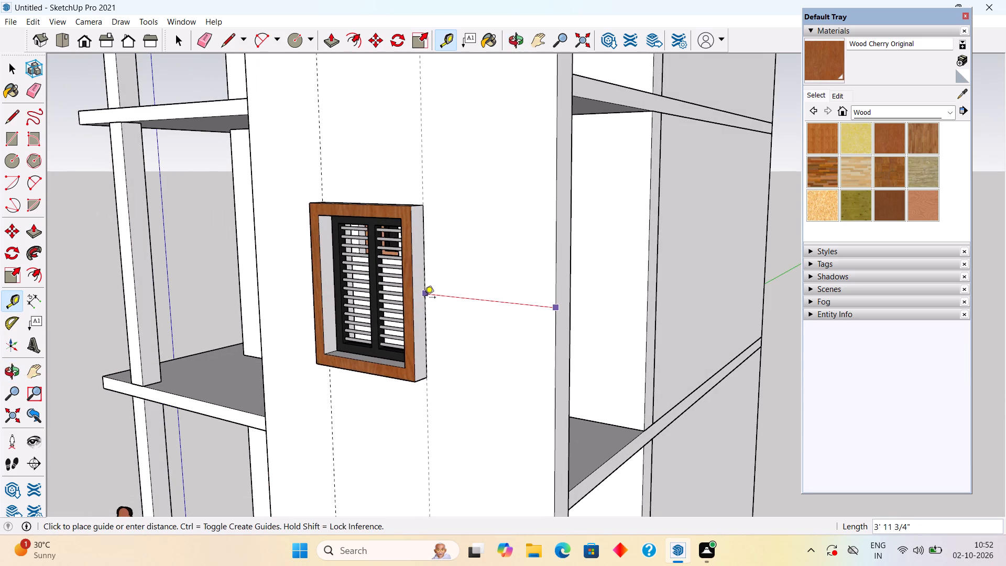
pyautogui.click(424, 298)
# Place a horizontal guide 1' above the base edge of the front block's wall, where it meets the plinth.
pyautogui.scroll(-10, 424, 300)
pyautogui.moveTo(424, 312); pyautogui.dragTo(521, 315, button='middle')
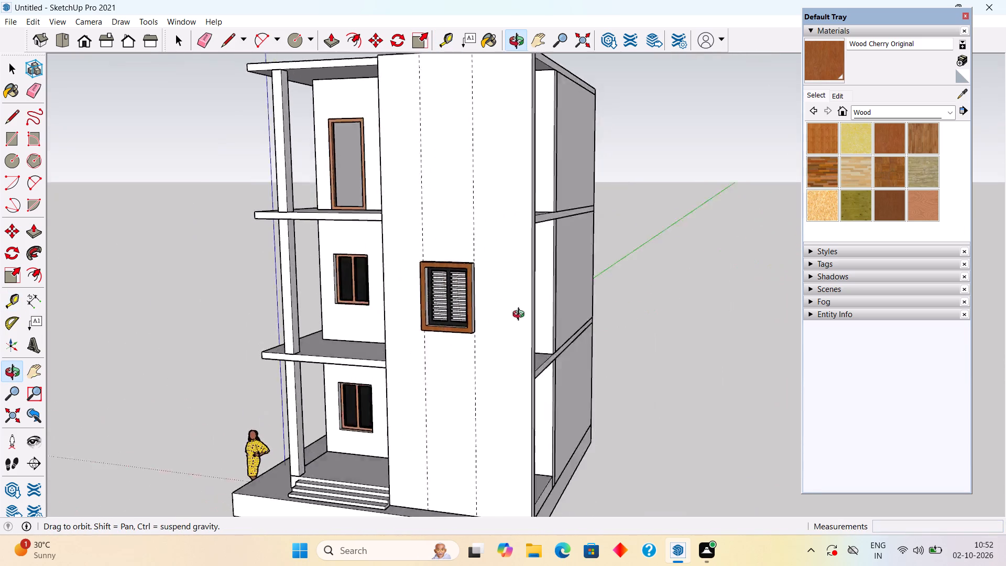
pyautogui.moveTo(521, 315); pyautogui.dragTo(600, 343, button='middle')
pyautogui.scroll(4, 487, 255)
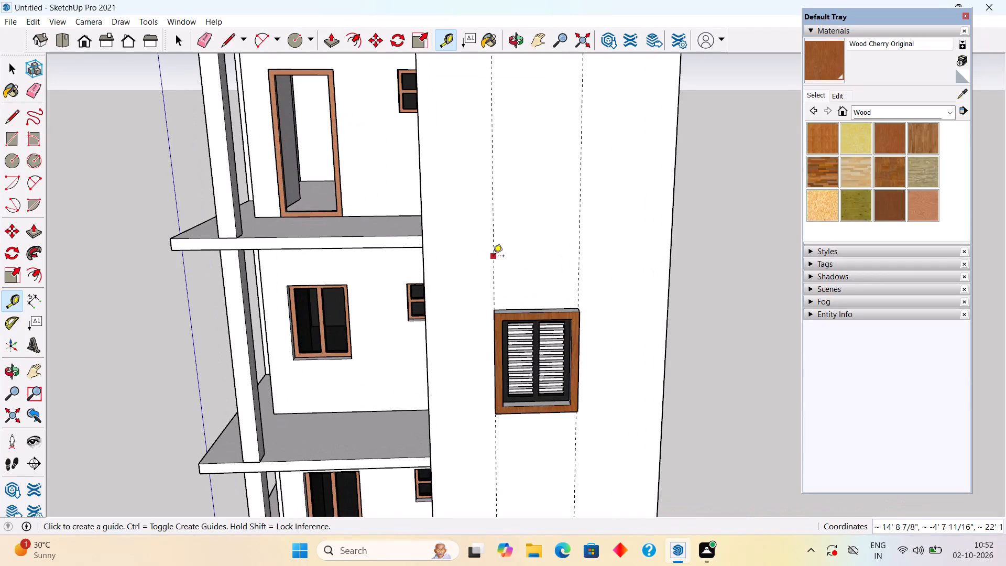
pyautogui.scroll(-5, 493, 257)
pyautogui.scroll(4, 510, 364)
pyautogui.scroll(-4, 513, 362)
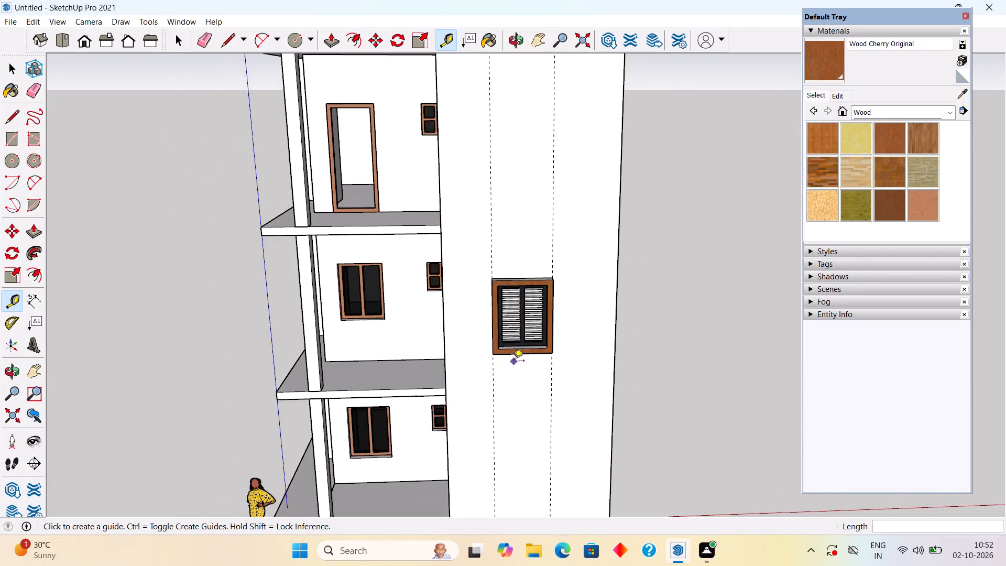
pyautogui.scroll(-4, 517, 355)
pyautogui.scroll(5, 512, 473)
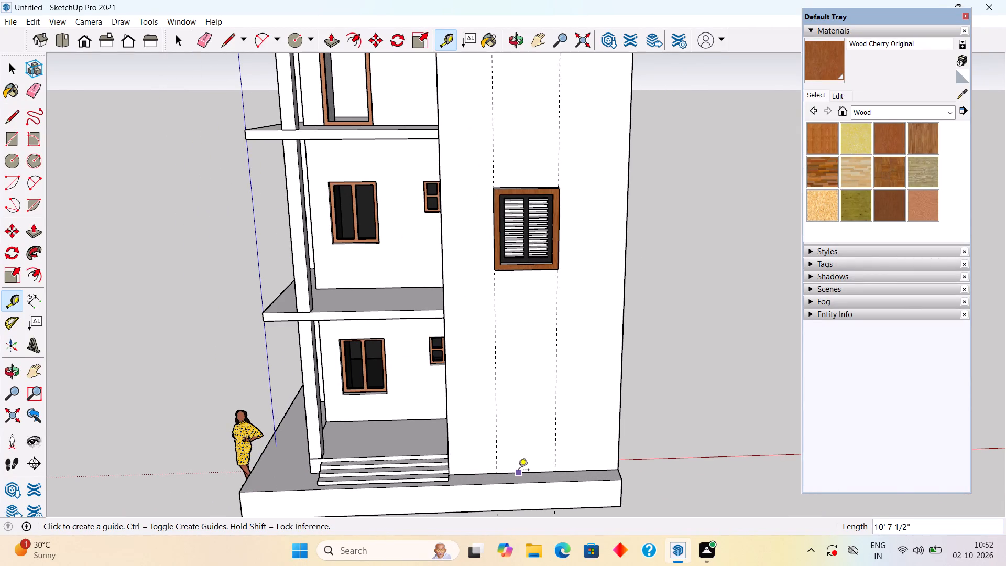
pyautogui.click(518, 471)
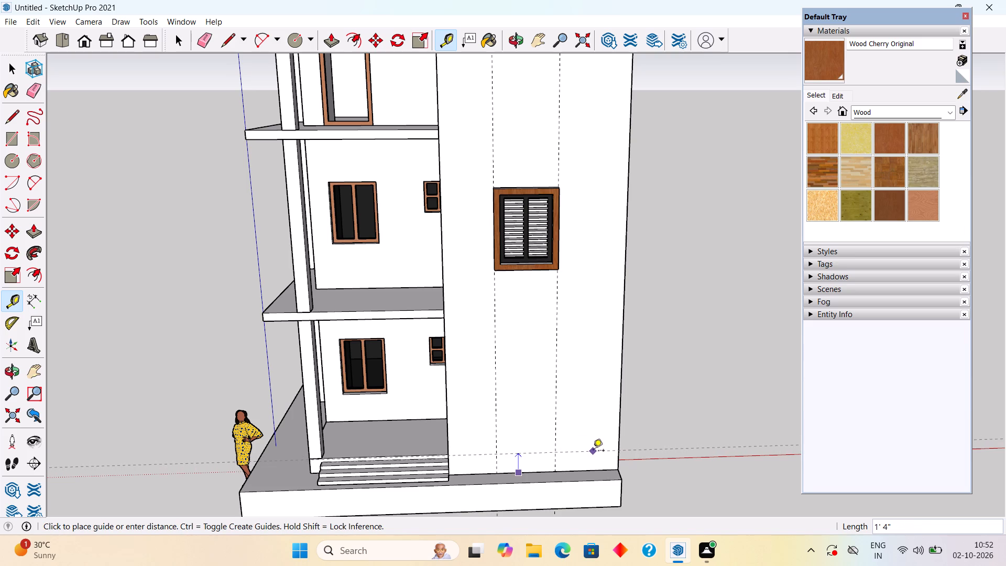
pyautogui.write("1'")
pyautogui.press('Return')
# Place a horizontal guide on the front block 10' above the guide near its base.
pyautogui.moveTo(594, 448); pyautogui.dragTo(587, 370, button='middle')
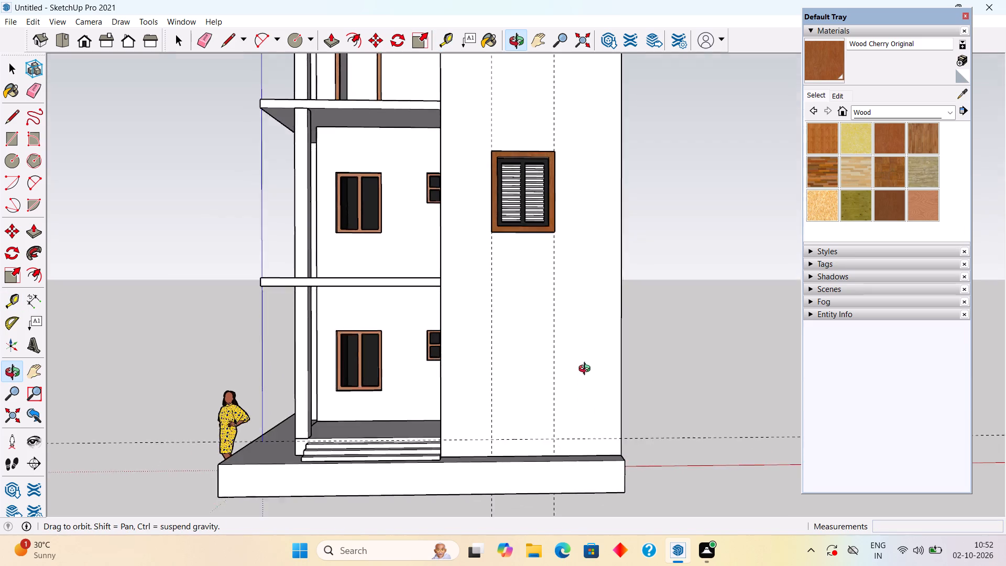
pyautogui.moveTo(587, 370); pyautogui.dragTo(575, 323, button='middle')
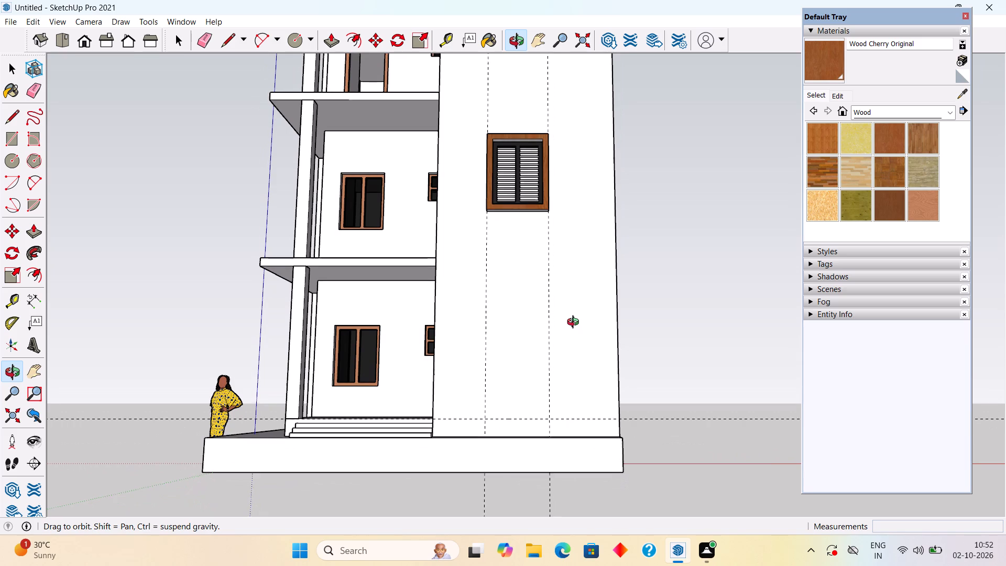
pyautogui.moveTo(575, 323); pyautogui.dragTo(574, 301, button='middle')
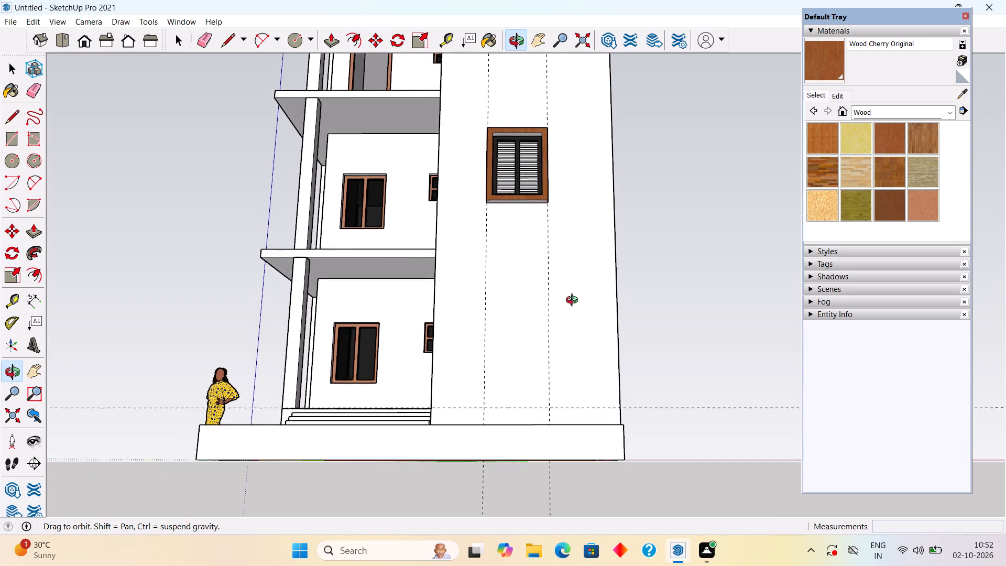
pyautogui.moveTo(574, 301); pyautogui.dragTo(581, 458, button='middle')
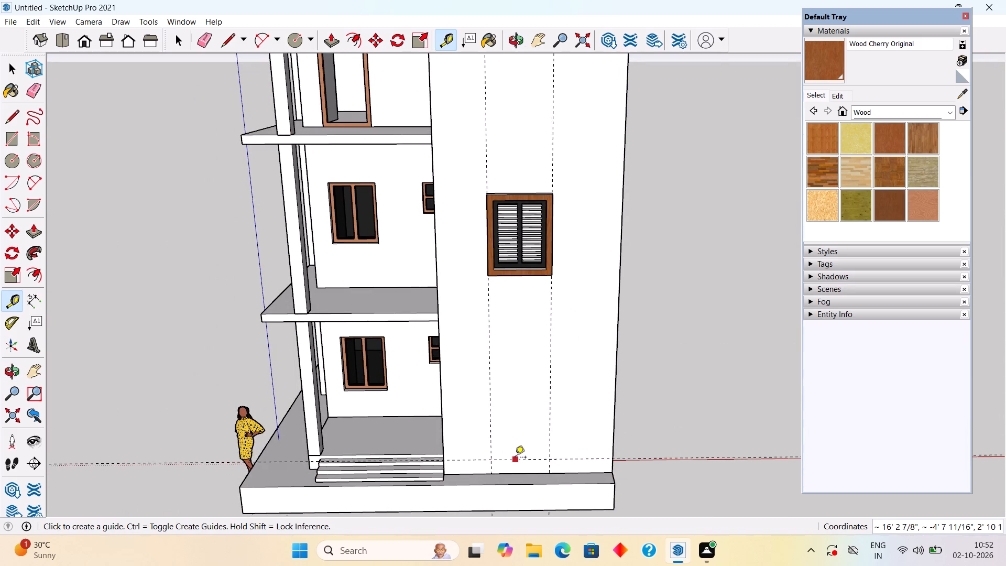
pyautogui.click(515, 458)
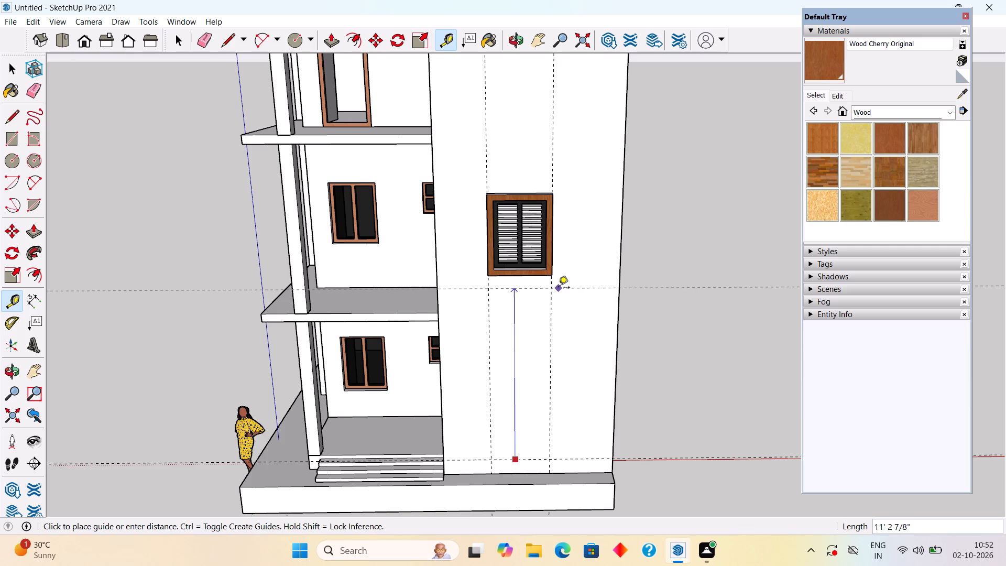
pyautogui.write("10'")
pyautogui.press('Return')
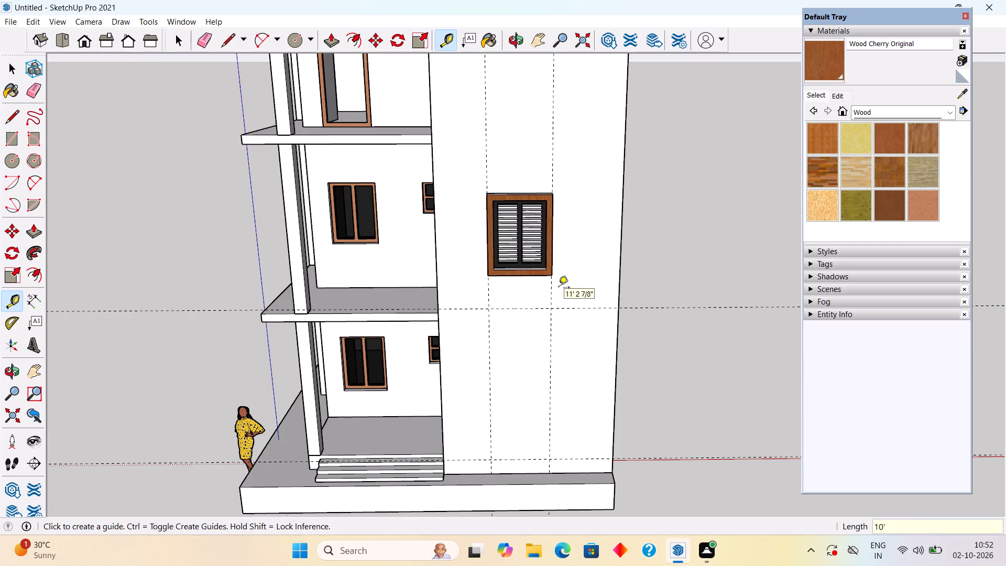
# Place a horizontal guide 3' above the lowest guide and another 4' above that one, marking the ground-storey window's bottom and top.
pyautogui.moveTo(565, 286); pyautogui.dragTo(581, 214, button='middle')
pyautogui.scroll(1, 575, 273)
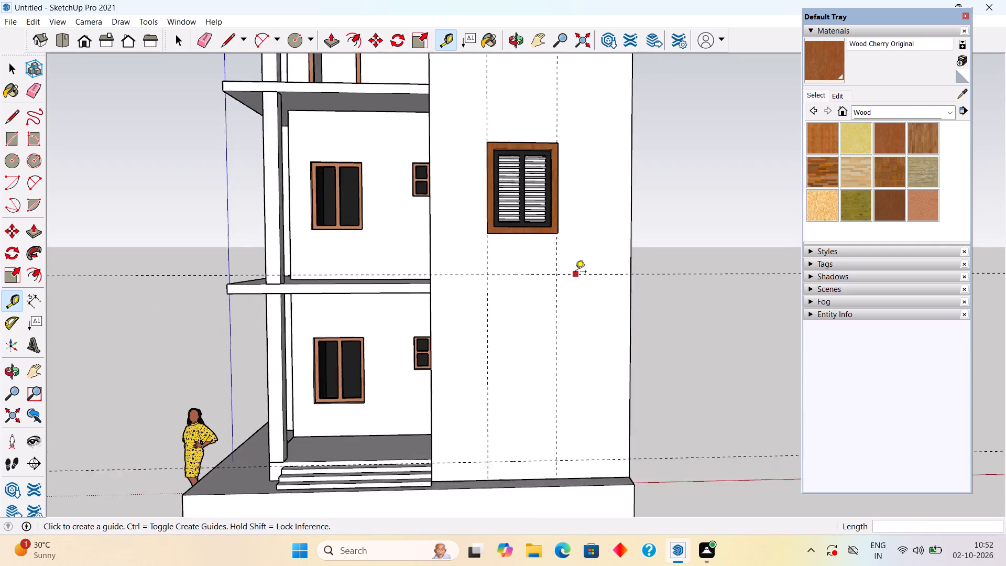
pyautogui.scroll(2, 575, 273)
pyautogui.scroll(-4, 567, 281)
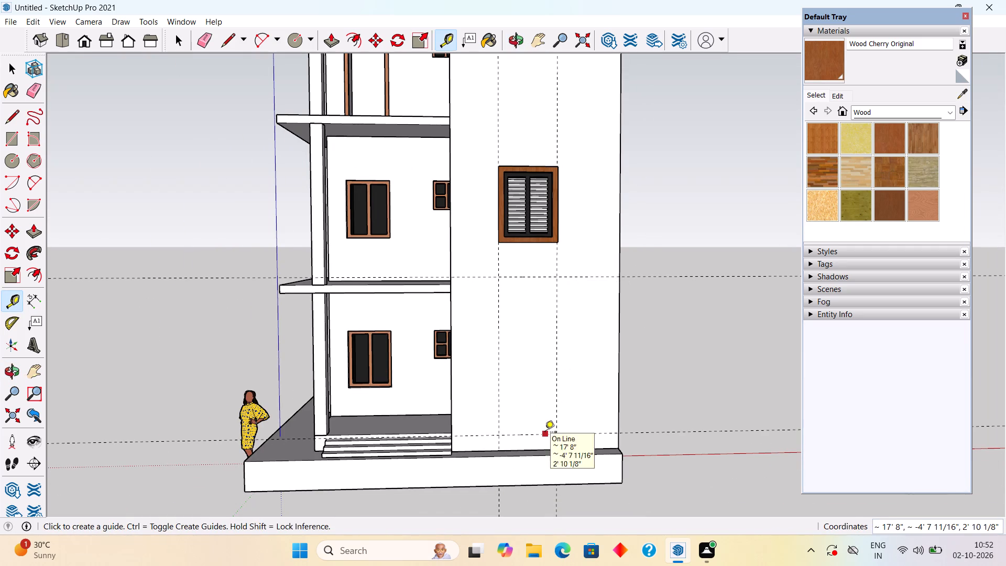
pyautogui.click(545, 433)
pyautogui.write("3'")
pyautogui.press('Return')
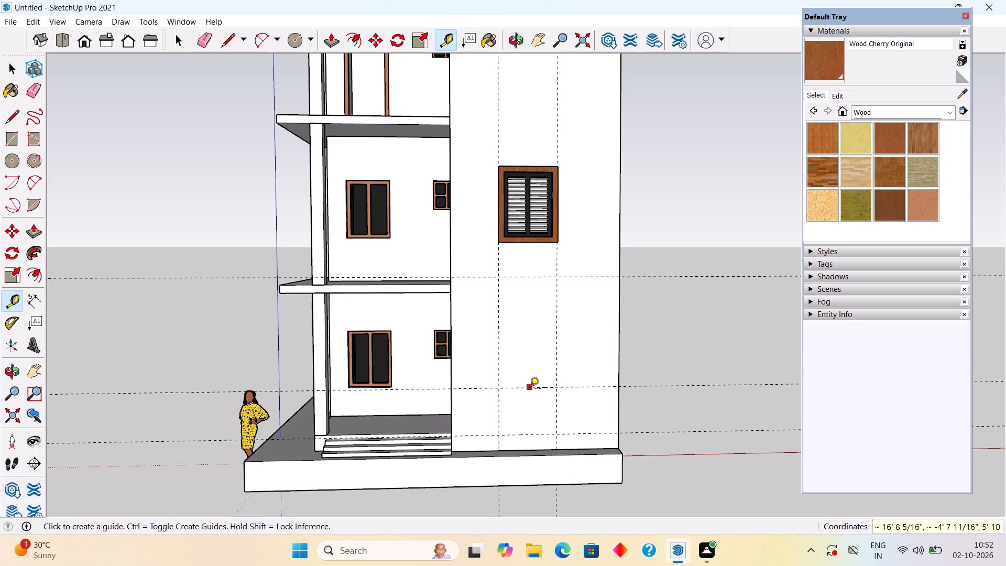
pyautogui.click(530, 390)
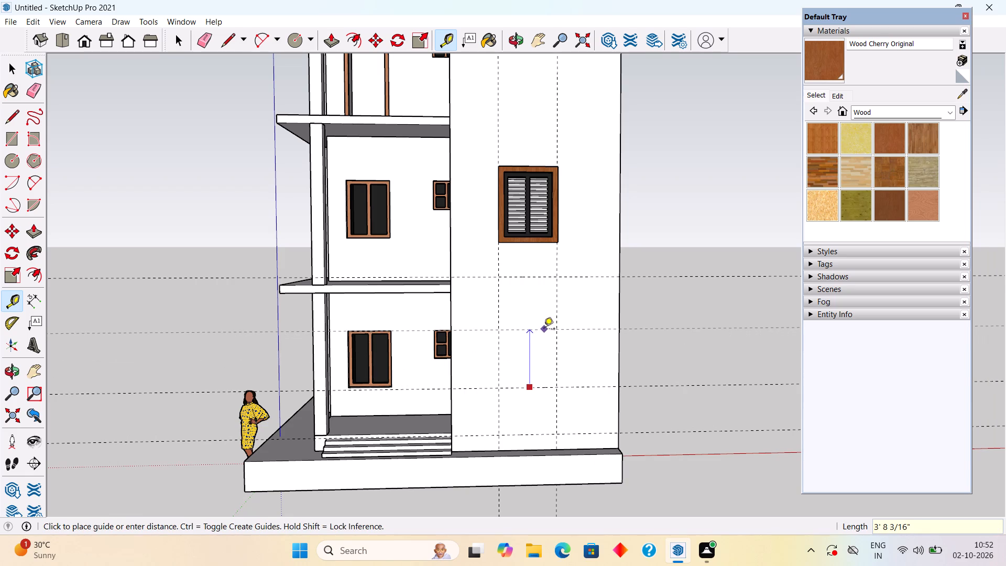
pyautogui.write("4'")
pyautogui.press('Return')
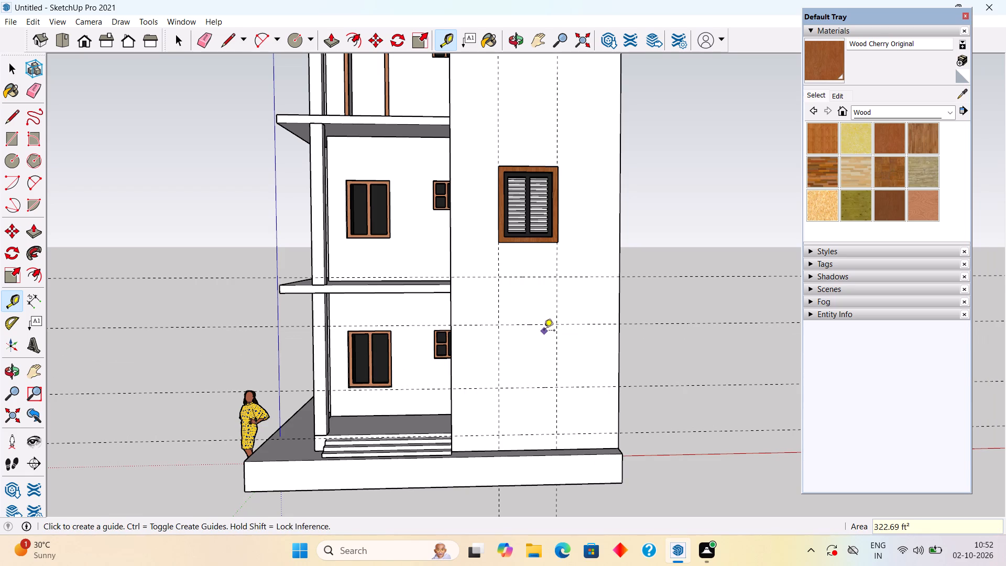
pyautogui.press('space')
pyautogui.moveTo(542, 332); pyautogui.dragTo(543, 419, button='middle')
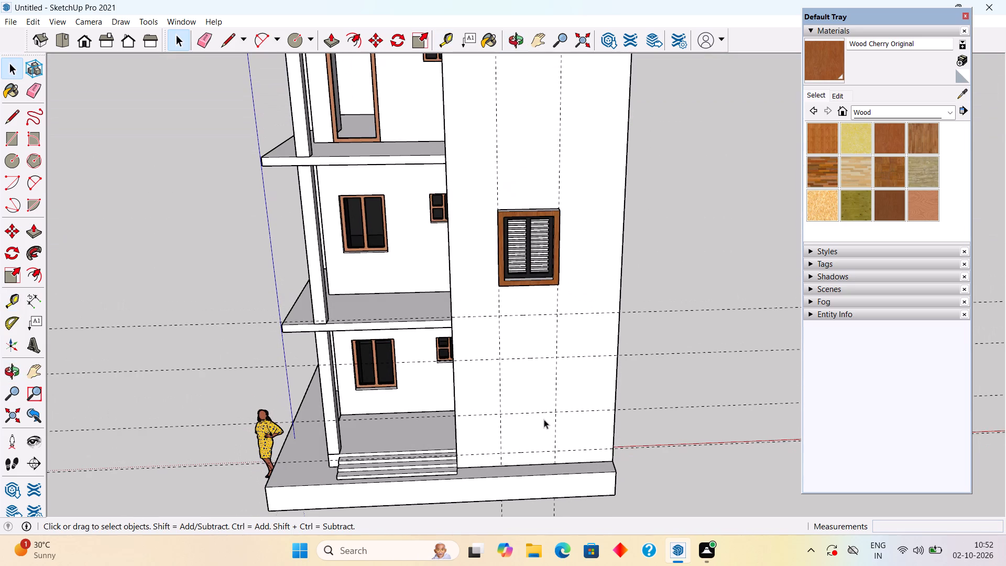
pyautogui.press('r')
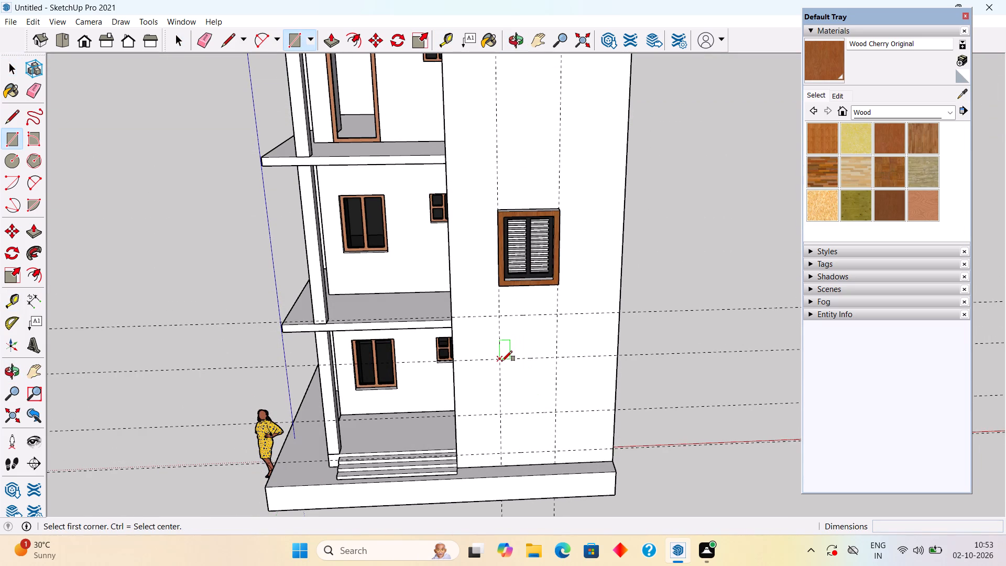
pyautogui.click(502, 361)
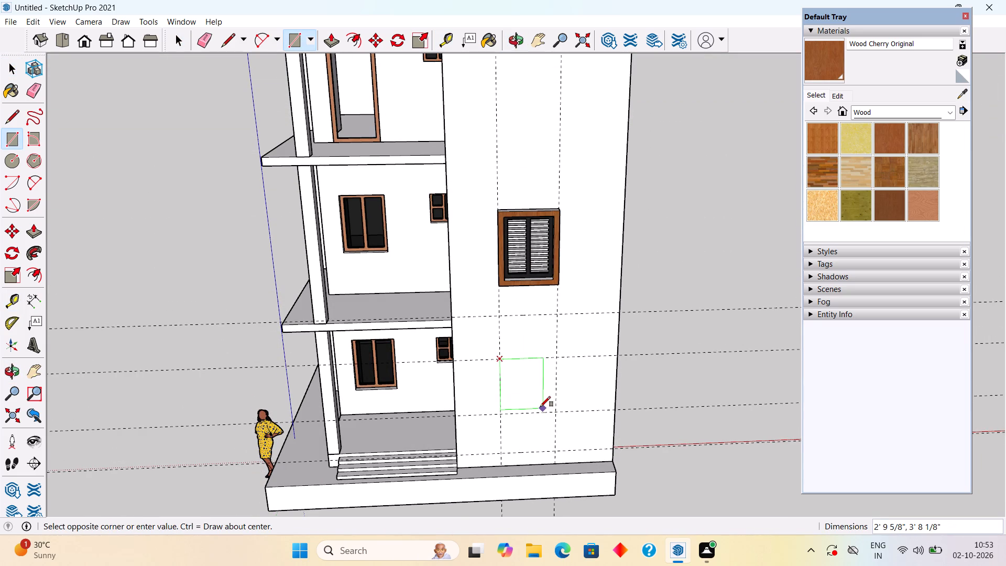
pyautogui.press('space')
# Hide the wooden frame around the grilled window on the front block.
pyautogui.scroll(1, 511, 272)
pyautogui.moveTo(495, 254); pyautogui.dragTo(442, 225, button='middle')
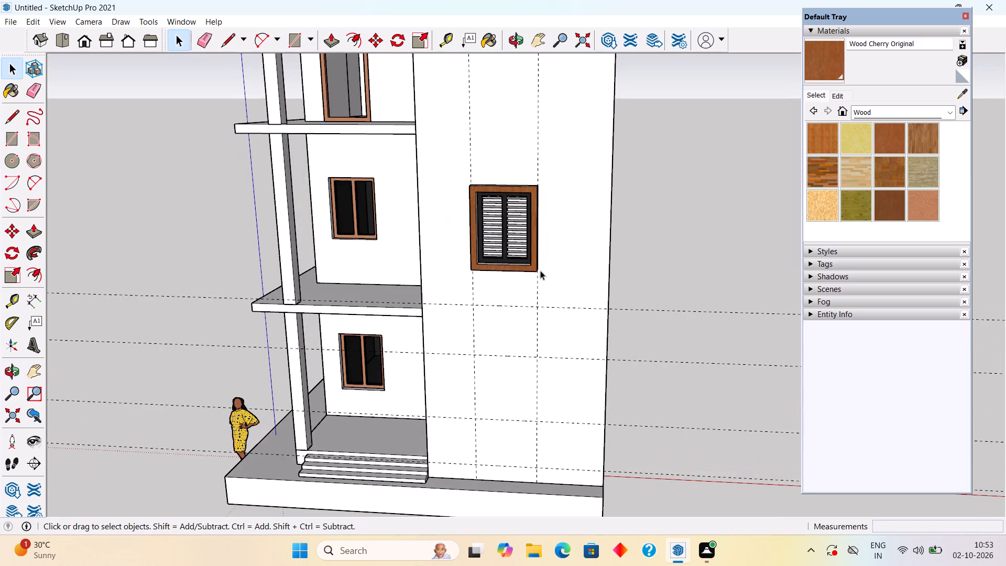
pyautogui.scroll(4, 535, 258)
pyautogui.scroll(7, 491, 257)
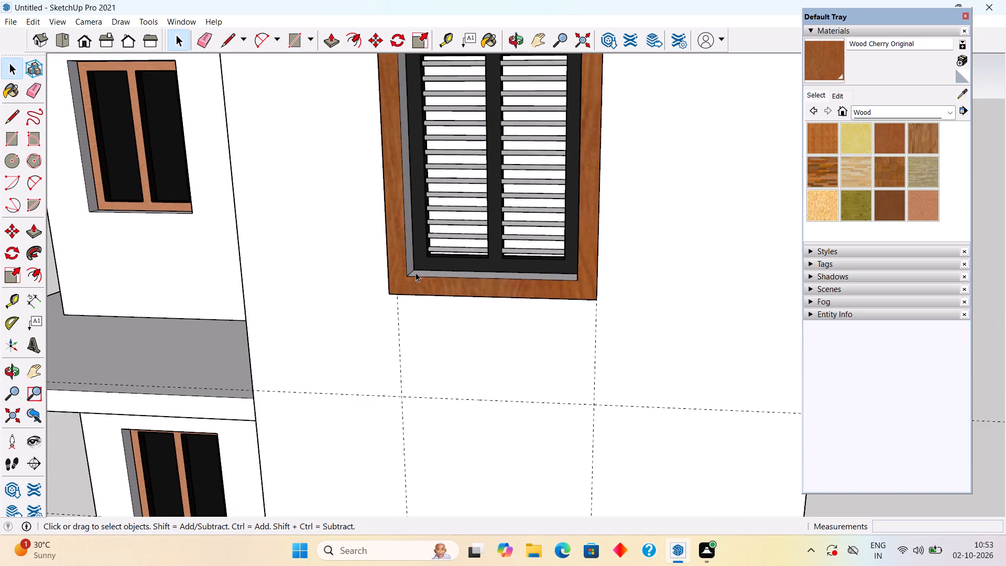
pyautogui.scroll(3, 415, 273)
pyautogui.click(414, 286)
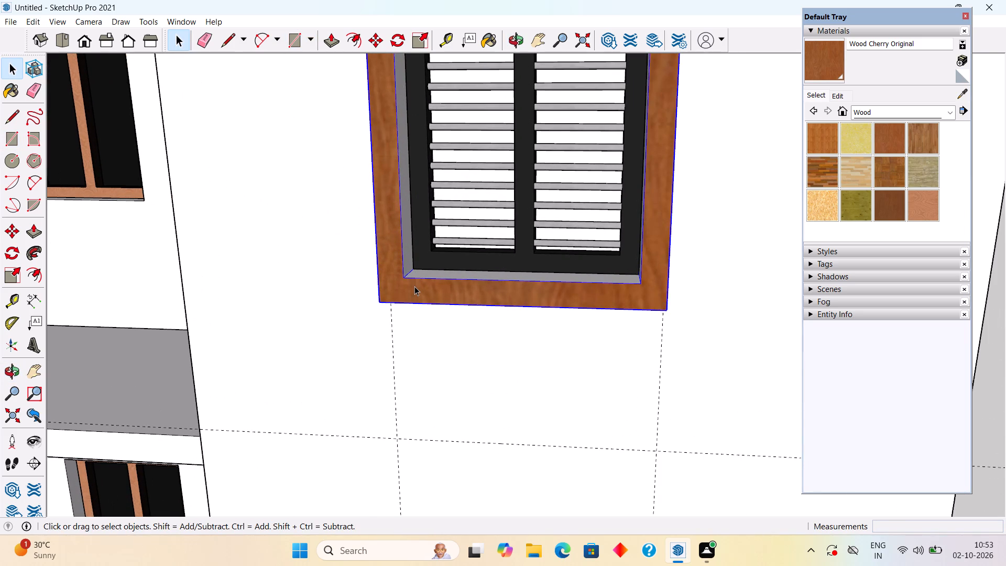
pyautogui.rightClick(414, 286)
pyautogui.click(455, 322)
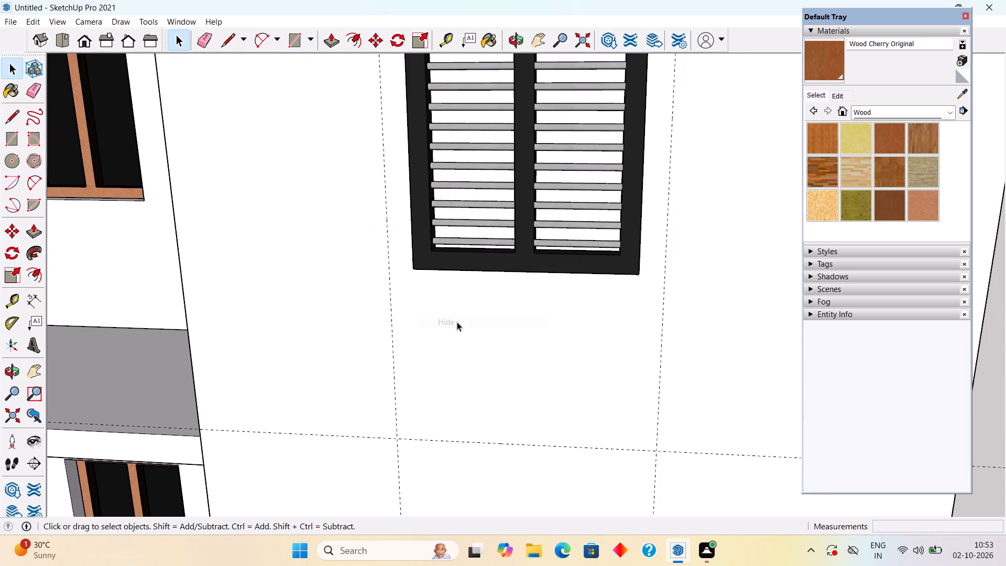
# Place two vertical guides about 4" inside the existing vertical pair, aligned with the sides of the grilled window's black frame.
pyautogui.scroll(-8, 457, 322)
pyautogui.moveTo(583, 365); pyautogui.dragTo(651, 317, button='middle')
pyautogui.scroll(-3, 651, 317)
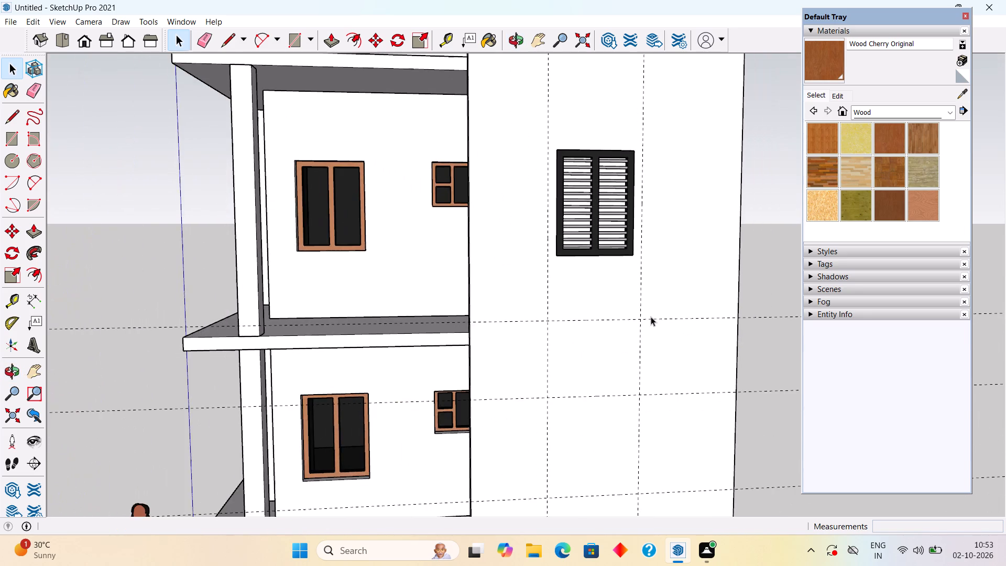
pyautogui.scroll(-1, 647, 312)
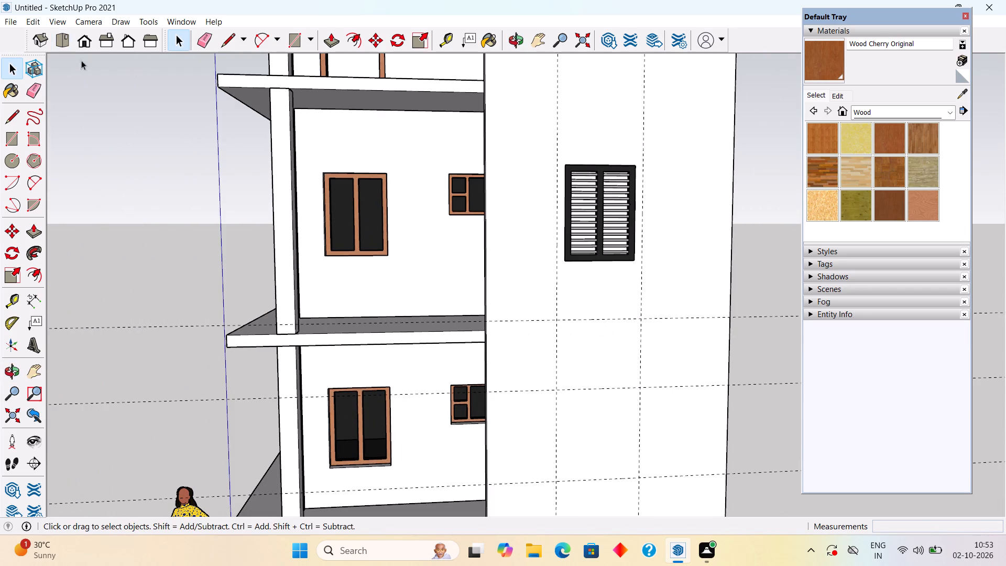
pyautogui.press('t')
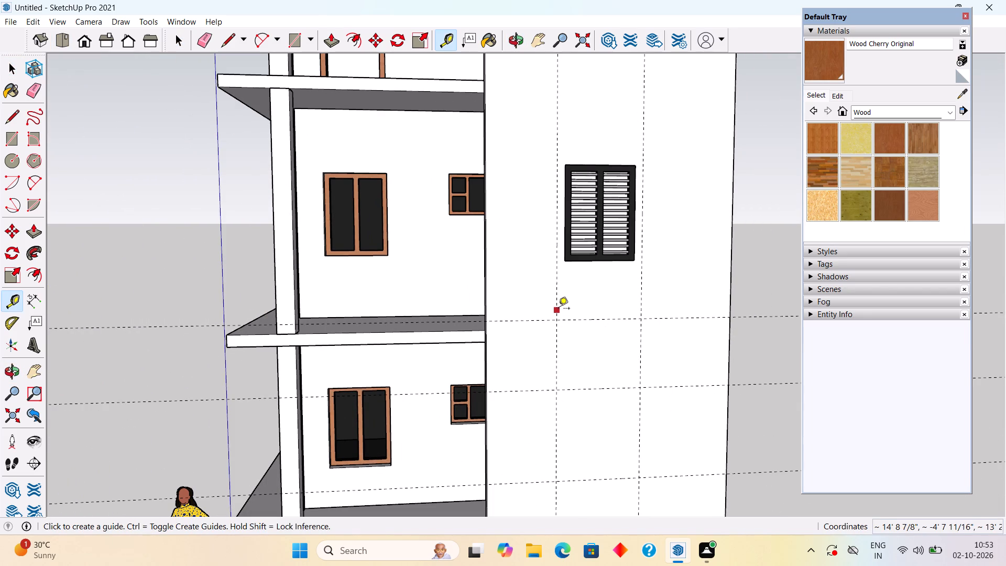
pyautogui.click(559, 305)
pyautogui.scroll(4, 566, 264)
pyautogui.click(566, 263)
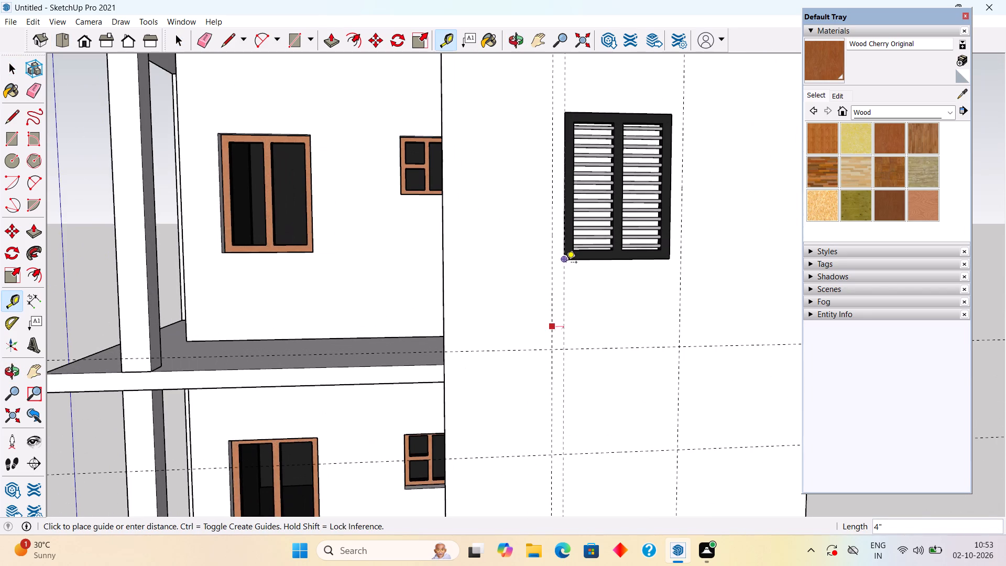
pyautogui.click(682, 301)
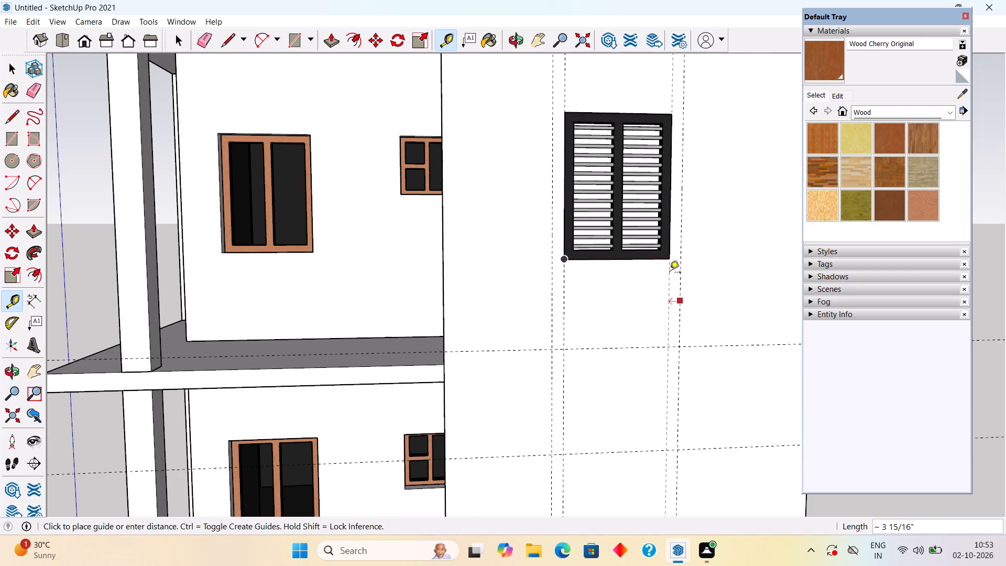
pyautogui.click(670, 256)
pyautogui.scroll(-6, 670, 255)
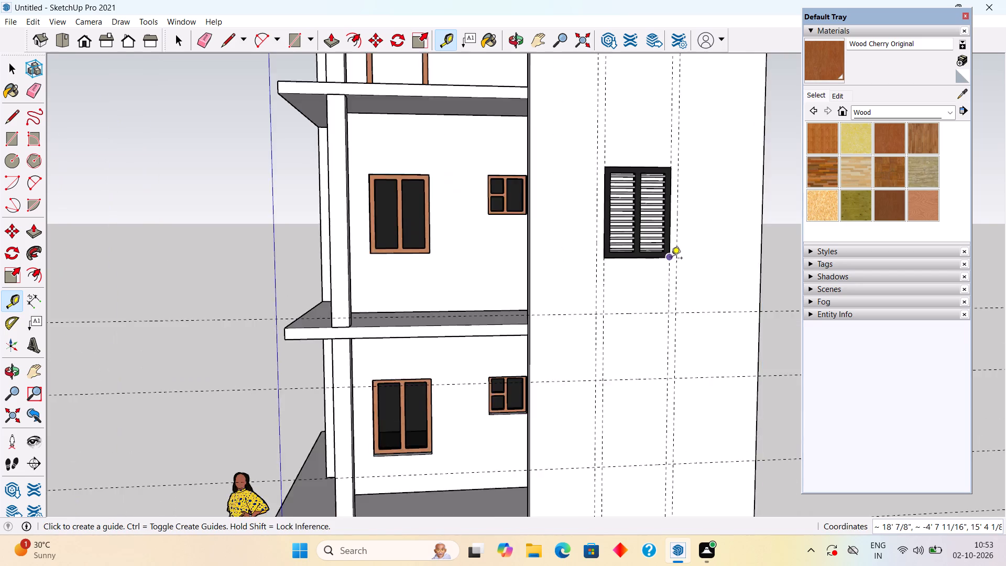
pyautogui.scroll(-3, 671, 259)
pyautogui.press('space')
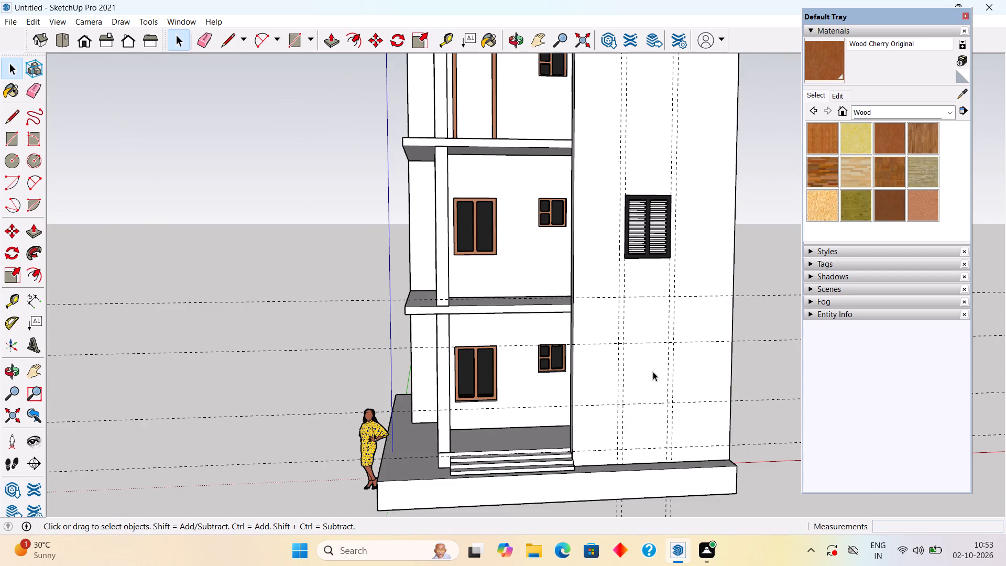
# Inside the front block's group, draw the ground-storey window rectangle between the inner vertical guides and the 4'-spaced horizontal guides.
pyautogui.tripleClick(653, 372)
pyautogui.moveTo(630, 358); pyautogui.dragTo(515, 332, button='middle')
pyautogui.scroll(3, 576, 331)
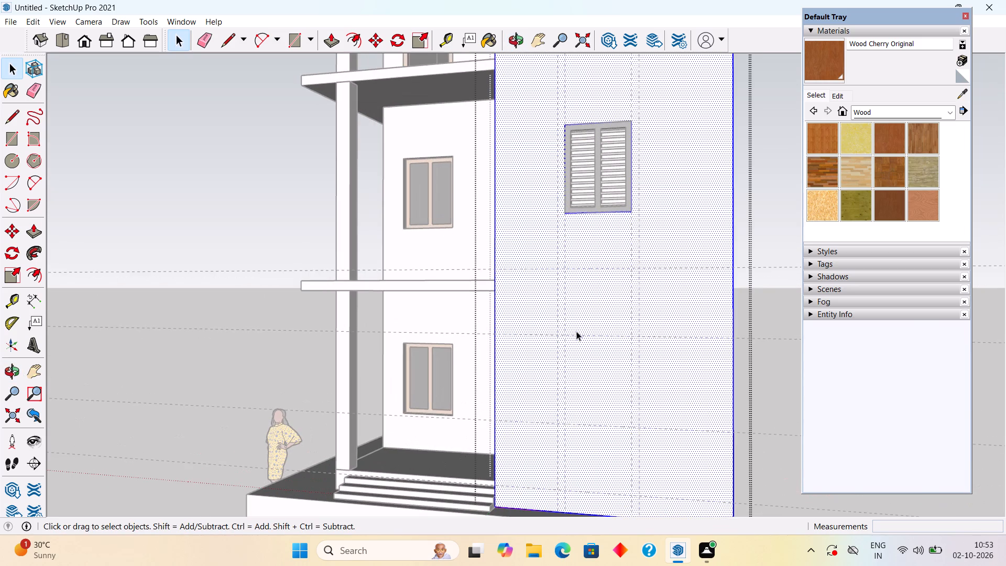
pyautogui.press('r')
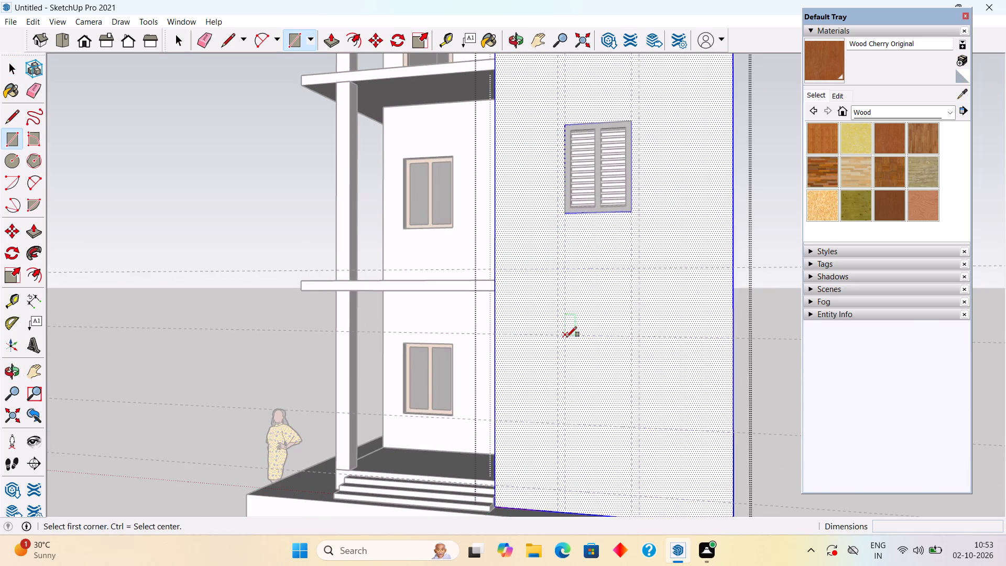
pyautogui.click(566, 337)
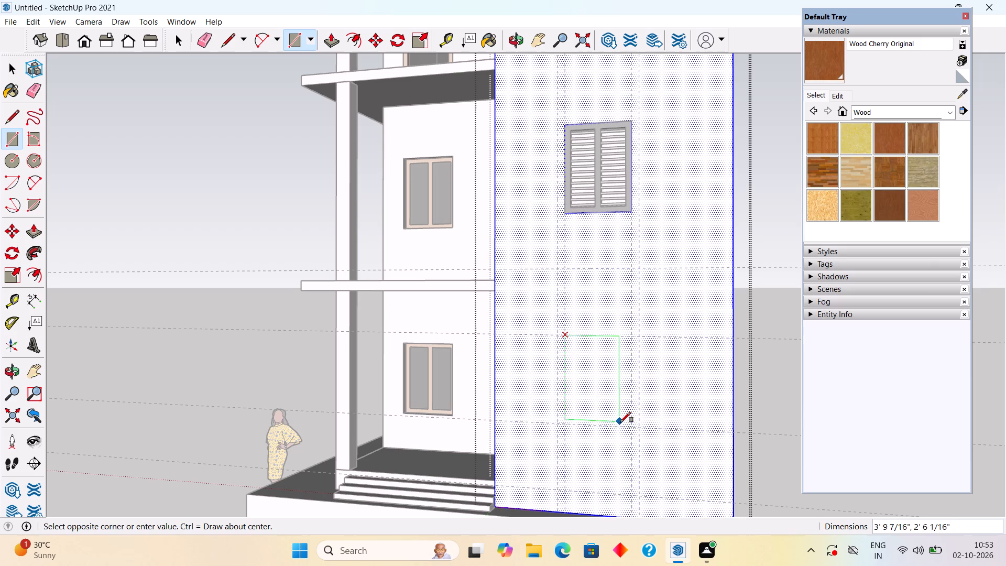
pyautogui.click(630, 428)
pyautogui.press('space')
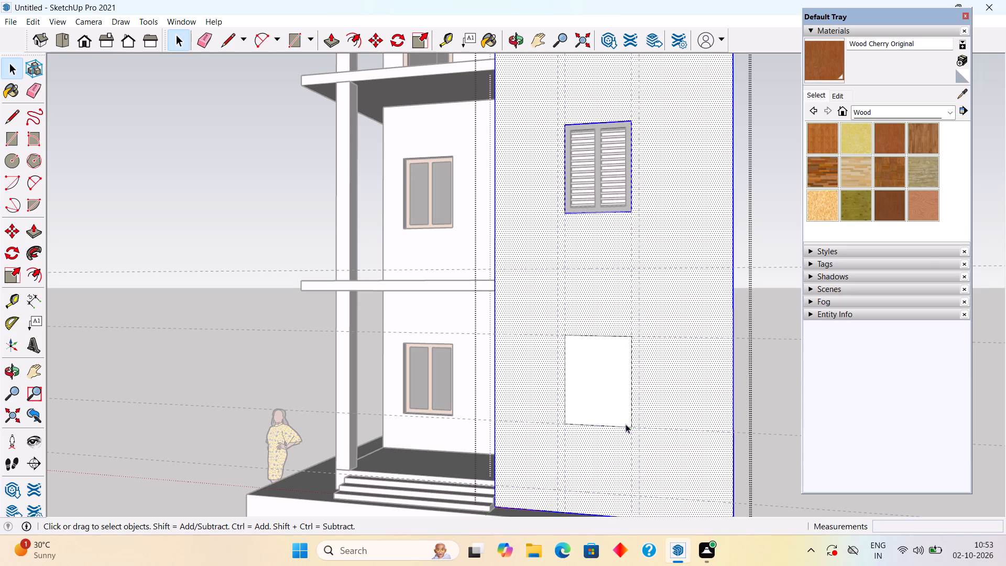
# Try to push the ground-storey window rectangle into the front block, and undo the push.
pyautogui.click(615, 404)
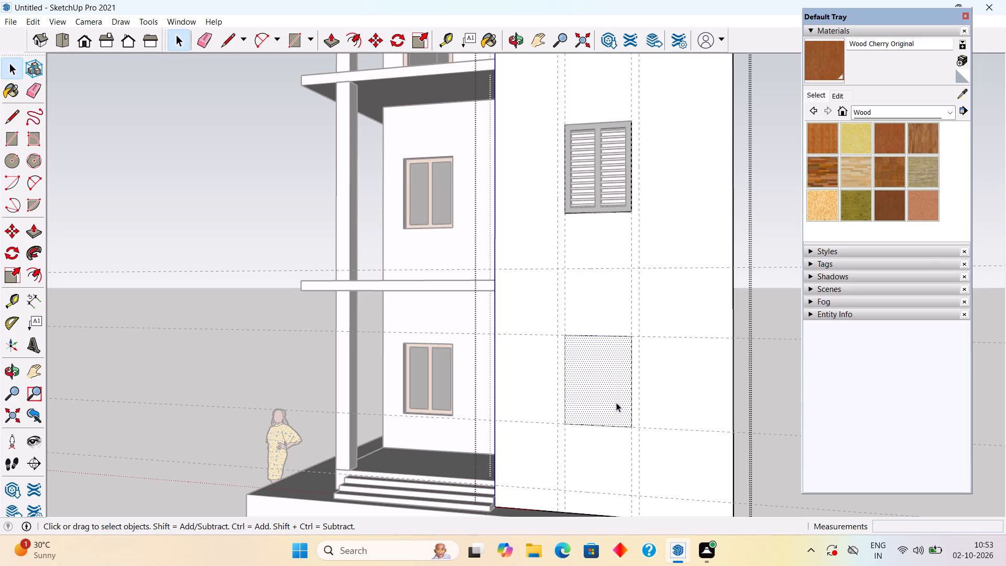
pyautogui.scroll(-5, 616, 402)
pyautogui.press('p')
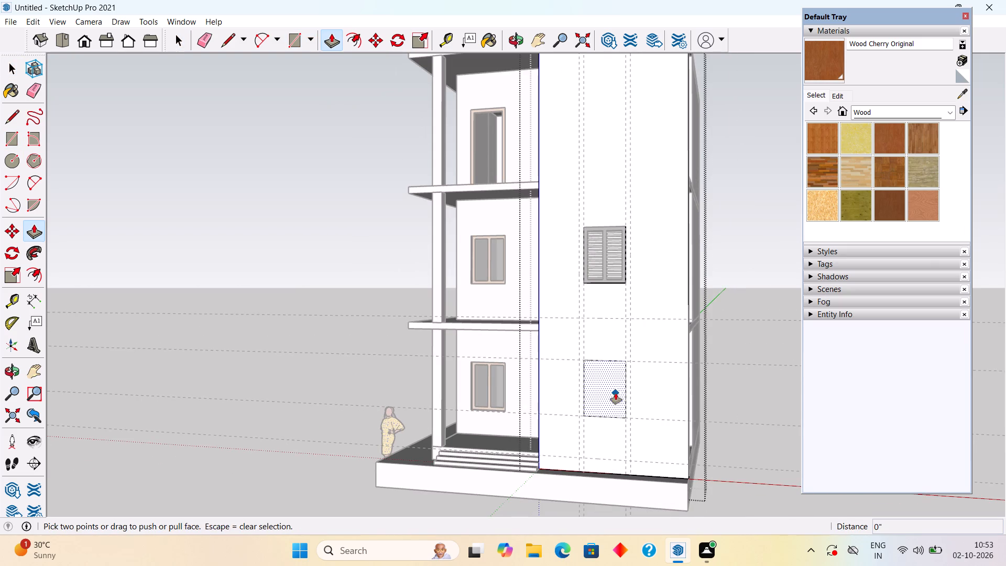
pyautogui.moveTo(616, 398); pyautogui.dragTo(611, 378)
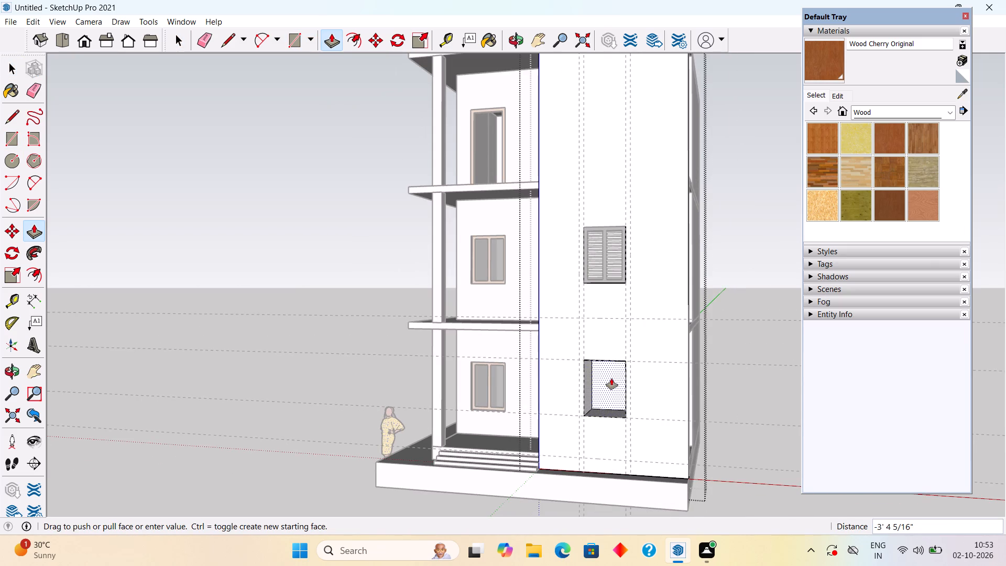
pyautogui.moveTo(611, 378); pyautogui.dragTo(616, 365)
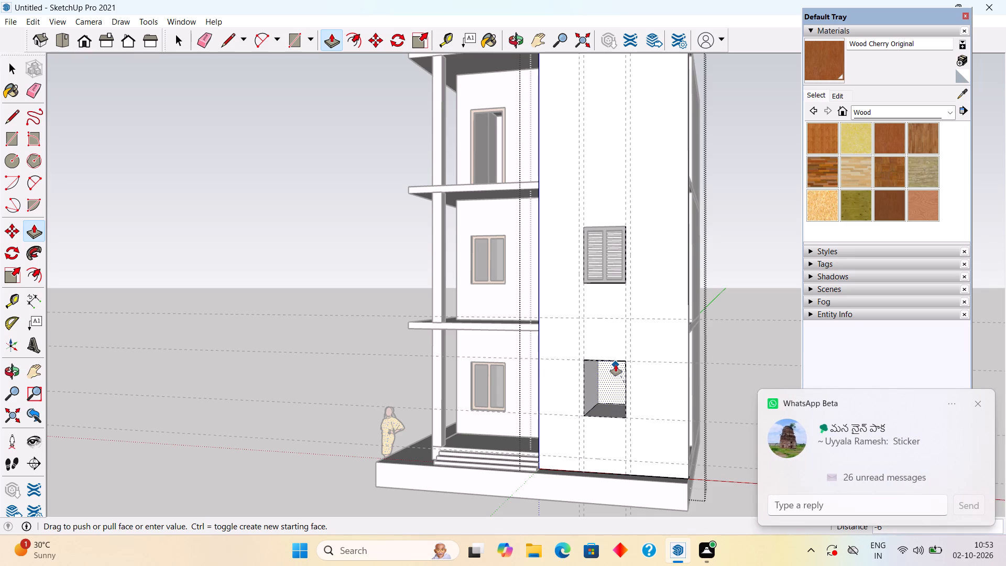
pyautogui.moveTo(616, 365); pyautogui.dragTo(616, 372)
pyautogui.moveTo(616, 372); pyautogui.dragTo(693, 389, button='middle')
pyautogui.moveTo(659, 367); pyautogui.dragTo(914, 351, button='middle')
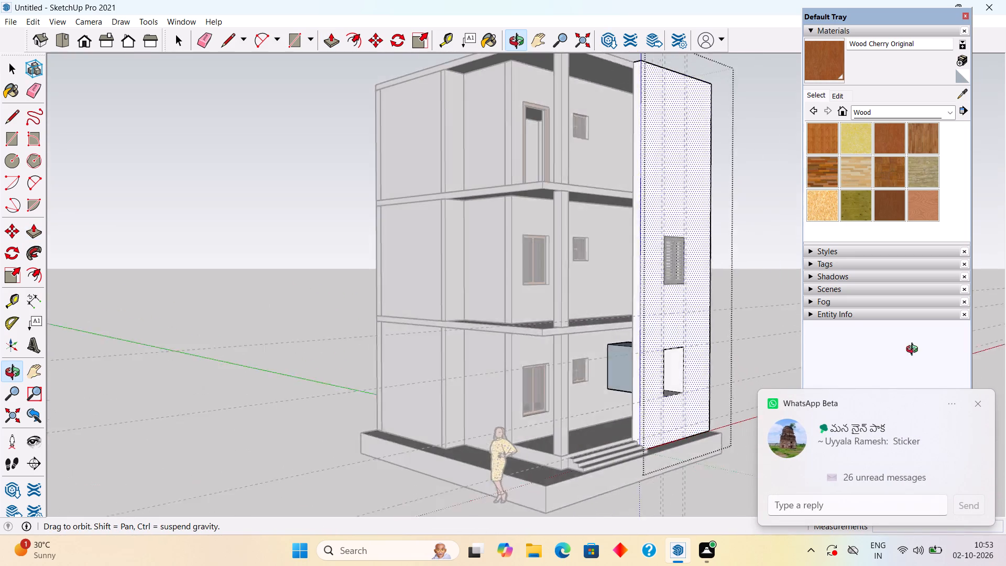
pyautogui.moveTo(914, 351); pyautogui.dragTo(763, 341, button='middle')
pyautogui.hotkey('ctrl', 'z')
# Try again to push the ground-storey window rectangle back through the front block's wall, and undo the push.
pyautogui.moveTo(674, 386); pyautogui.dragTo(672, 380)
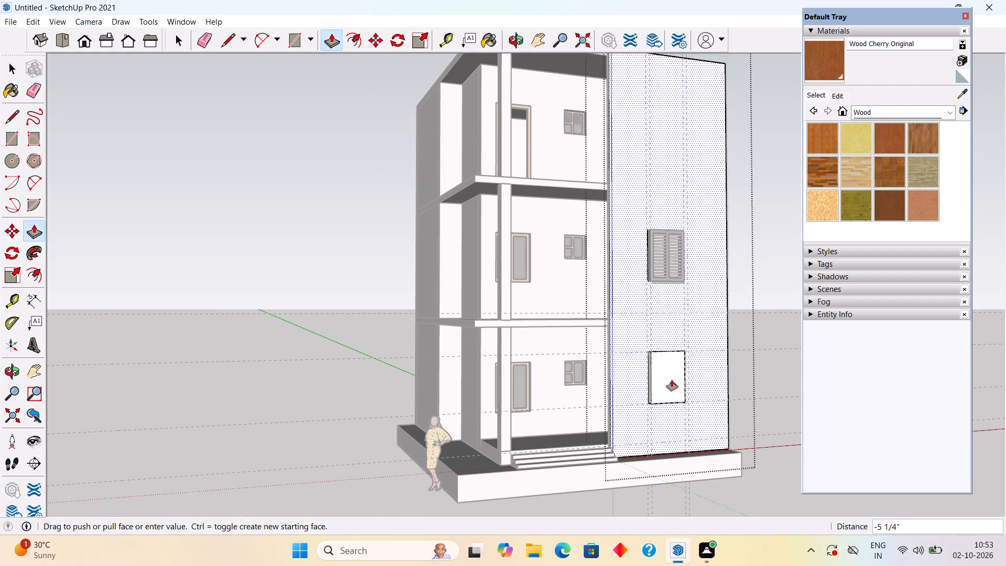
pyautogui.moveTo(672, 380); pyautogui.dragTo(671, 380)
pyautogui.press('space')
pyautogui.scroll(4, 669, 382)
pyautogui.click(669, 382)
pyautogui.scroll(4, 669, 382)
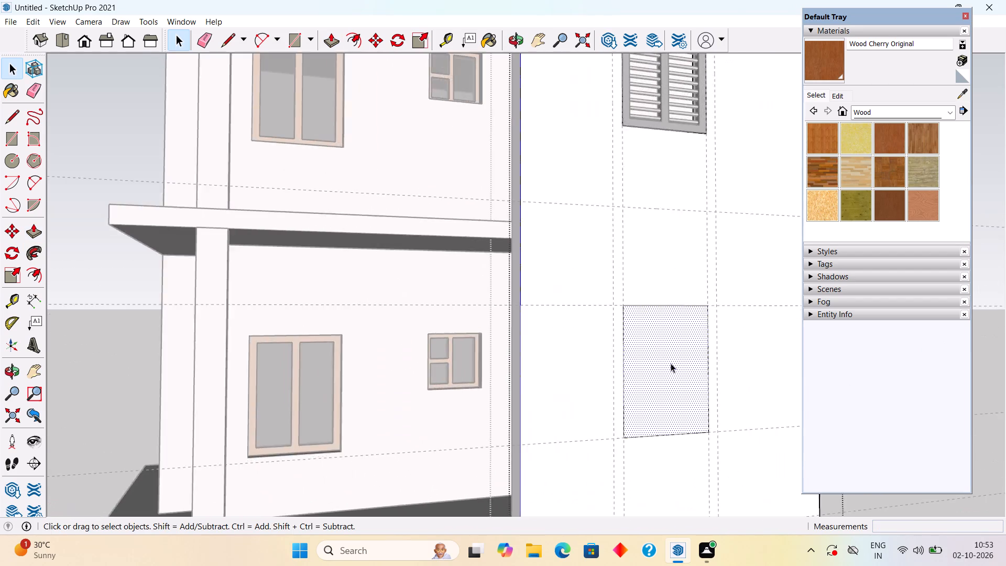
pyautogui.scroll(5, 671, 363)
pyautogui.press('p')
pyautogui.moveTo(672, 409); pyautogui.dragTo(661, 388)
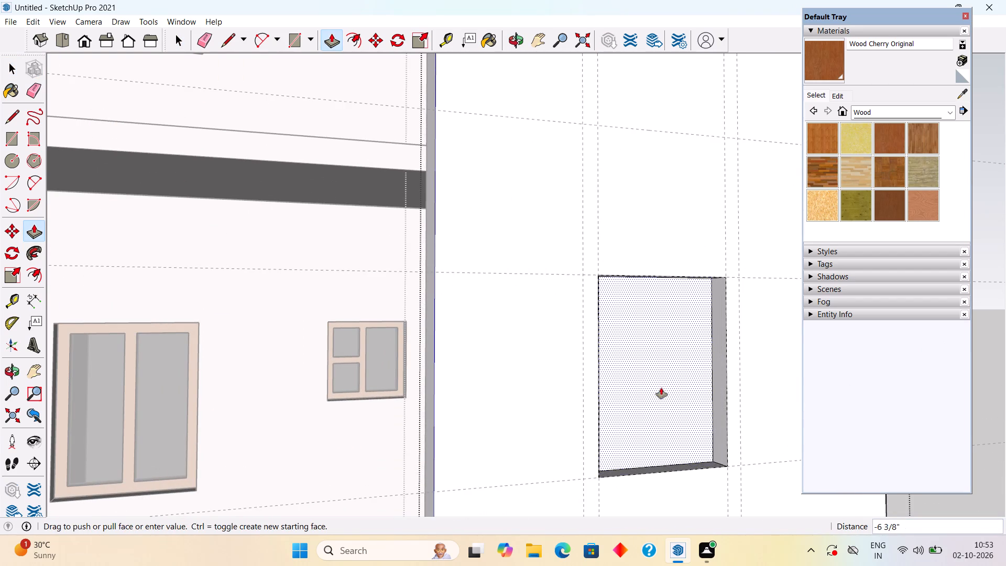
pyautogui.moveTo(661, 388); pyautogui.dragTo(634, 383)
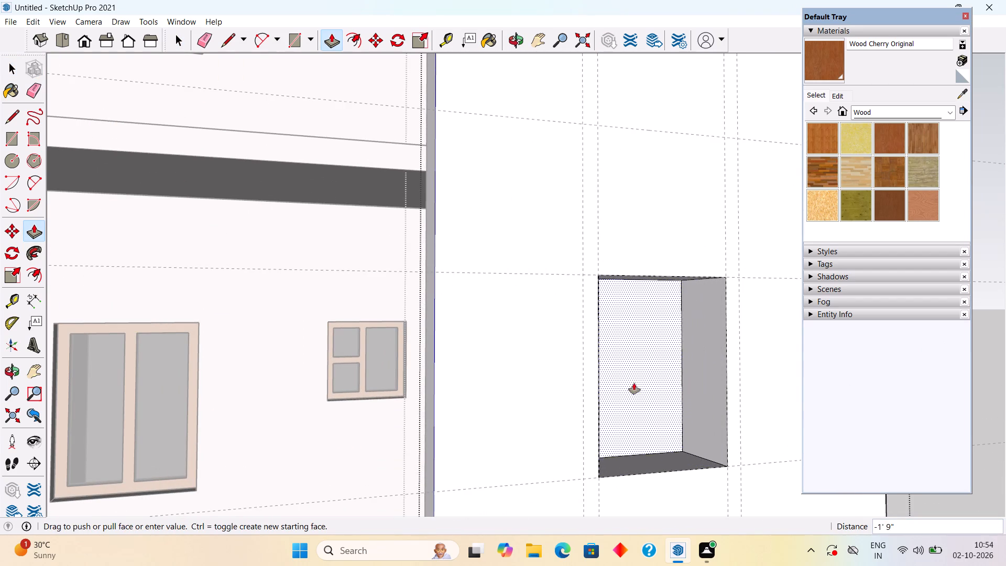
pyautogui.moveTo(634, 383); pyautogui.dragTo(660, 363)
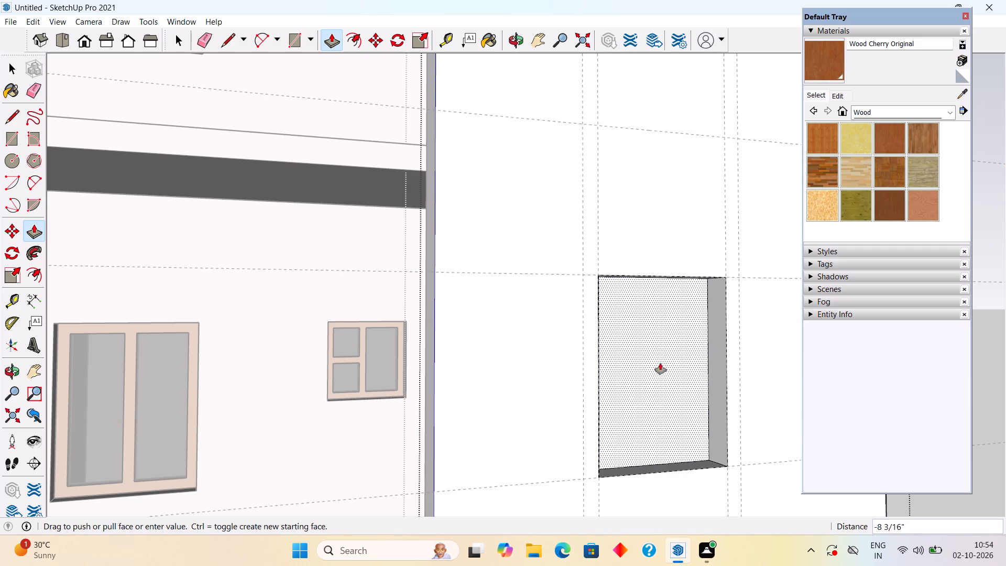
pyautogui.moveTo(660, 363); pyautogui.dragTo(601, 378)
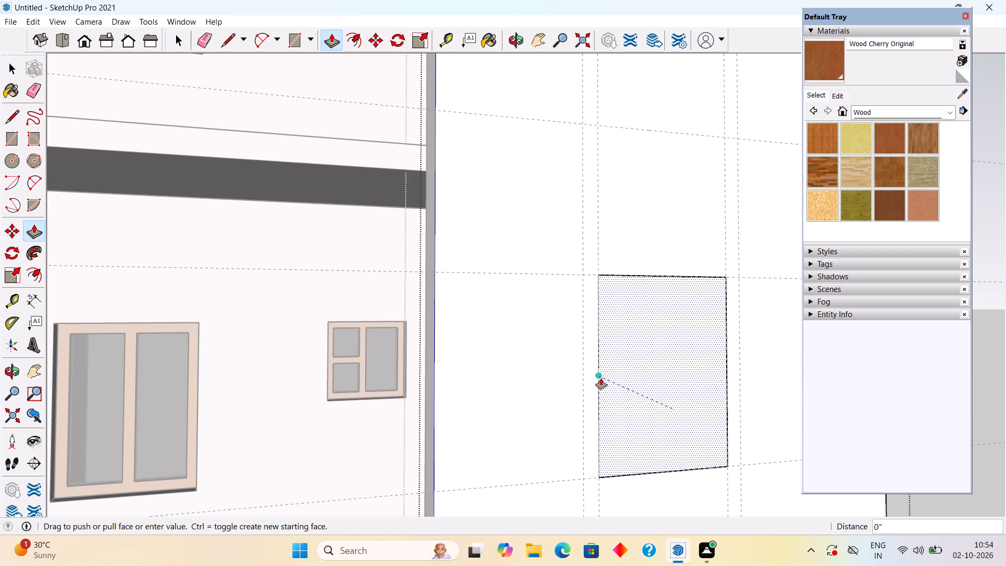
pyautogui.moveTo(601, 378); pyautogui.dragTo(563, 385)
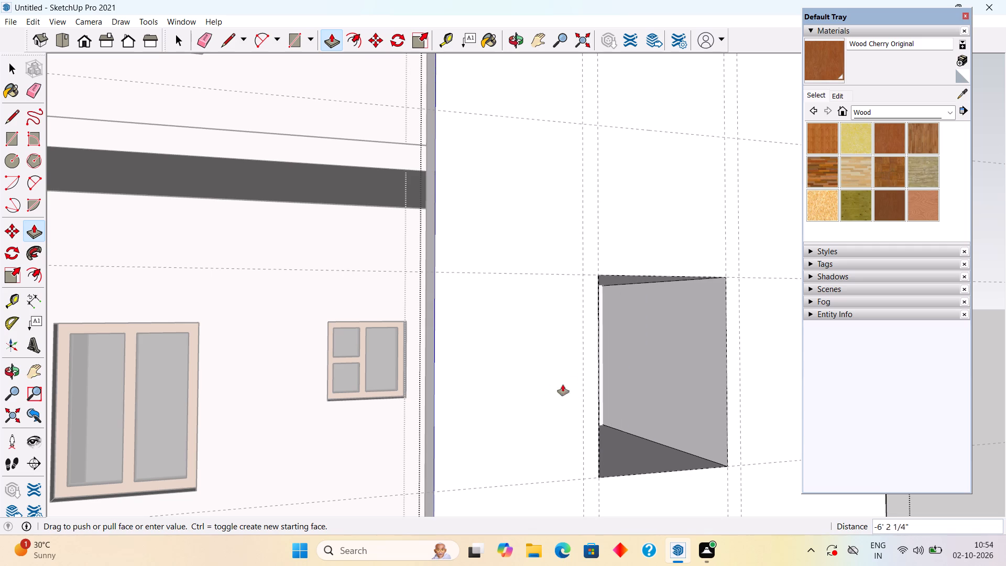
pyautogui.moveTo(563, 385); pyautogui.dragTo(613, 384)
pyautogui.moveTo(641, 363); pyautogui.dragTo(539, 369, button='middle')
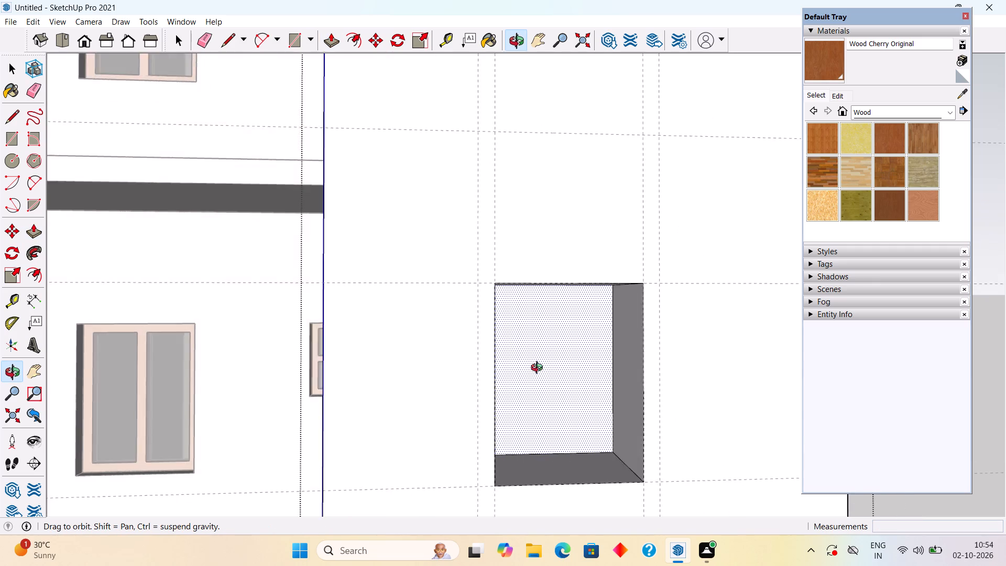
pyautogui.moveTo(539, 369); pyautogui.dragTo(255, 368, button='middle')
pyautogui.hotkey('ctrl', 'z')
# Push the ground-storey window rectangle 9" into the front block's wall.
pyautogui.moveTo(321, 371); pyautogui.dragTo(171, 386, button='middle')
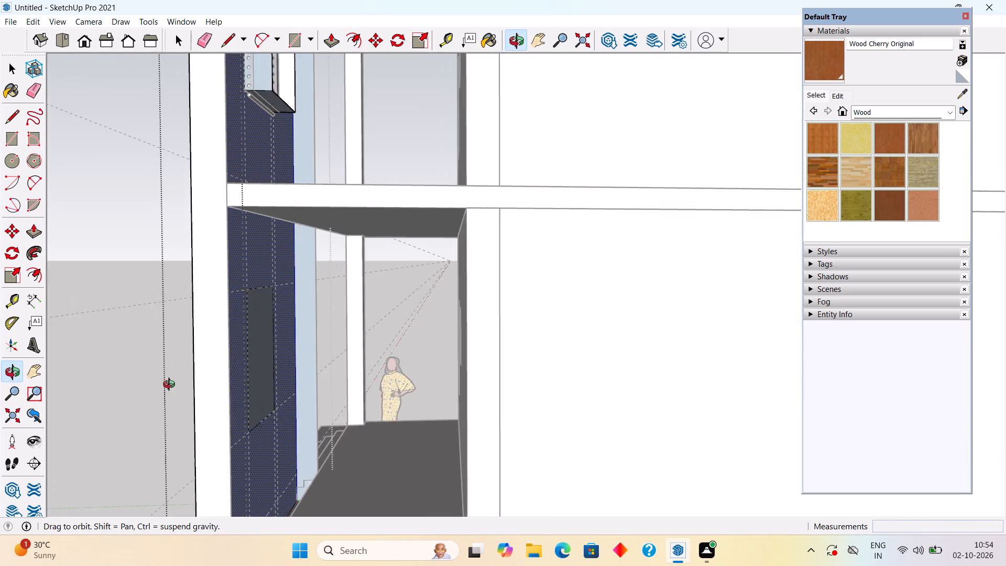
pyautogui.moveTo(171, 386); pyautogui.dragTo(378, 379, button='middle')
pyautogui.moveTo(287, 391); pyautogui.dragTo(294, 363)
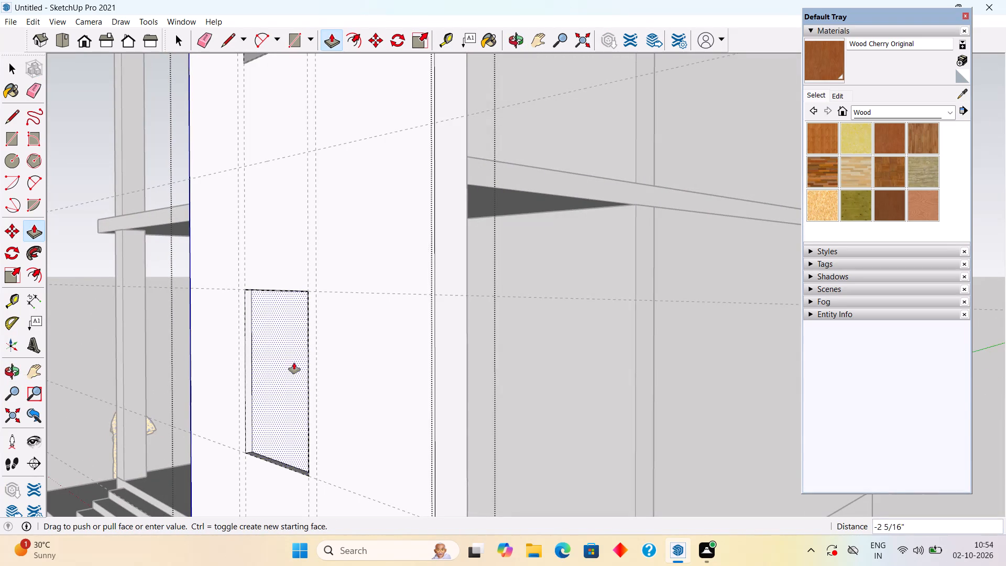
pyautogui.moveTo(294, 363); pyautogui.dragTo(308, 315)
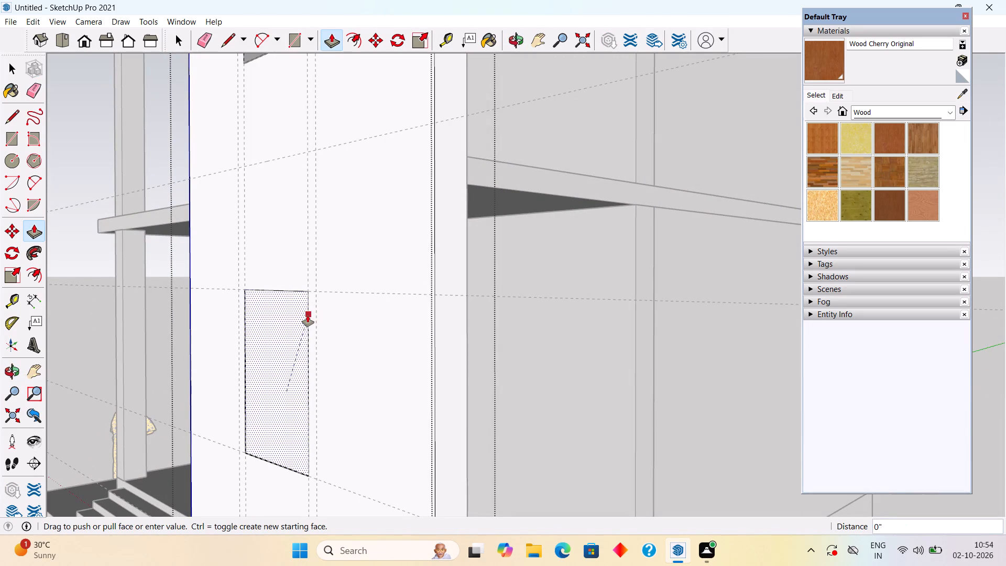
pyautogui.moveTo(308, 315); pyautogui.dragTo(288, 321)
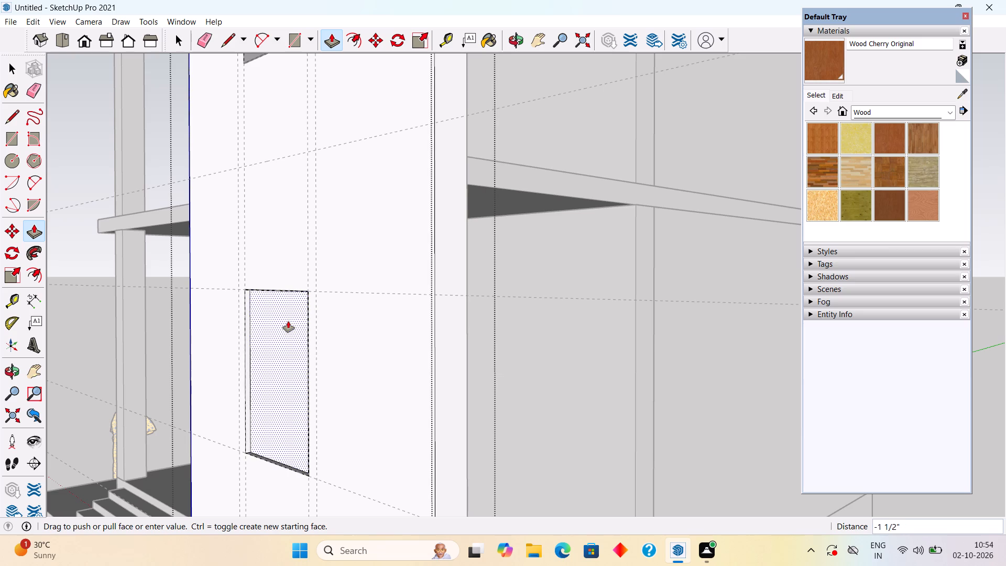
pyautogui.moveTo(288, 321); pyautogui.dragTo(307, 302)
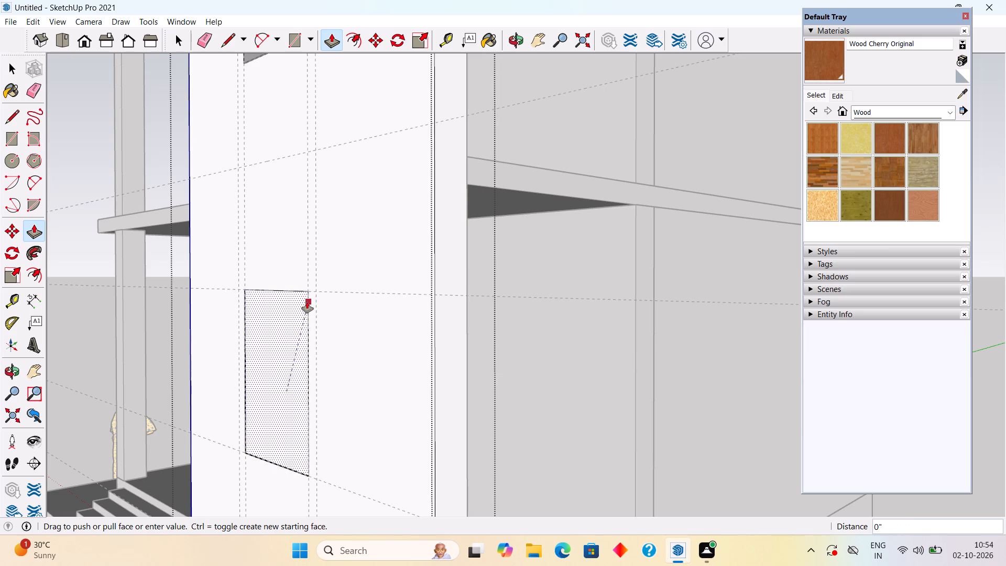
pyautogui.moveTo(307, 302); pyautogui.dragTo(299, 318)
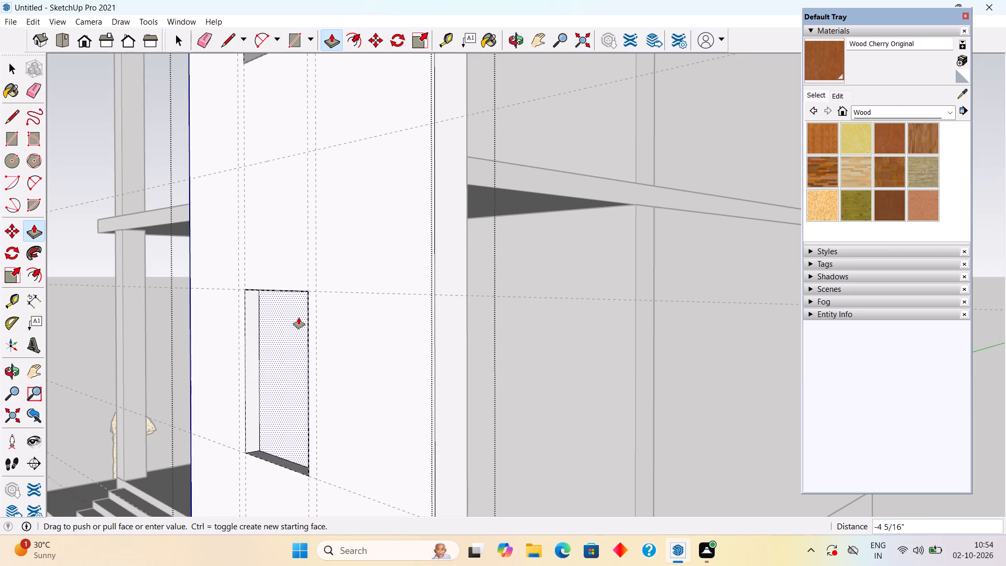
pyautogui.moveTo(299, 318); pyautogui.dragTo(300, 317)
pyautogui.press('9')
pyautogui.hotkey('shift', '"')
pyautogui.press('Return')
# Delete the face at the back of the ground-storey window recess to open it through the wall, and close the group.
pyautogui.press('space')
pyautogui.moveTo(310, 385); pyautogui.dragTo(404, 394, button='middle')
pyautogui.click(412, 402)
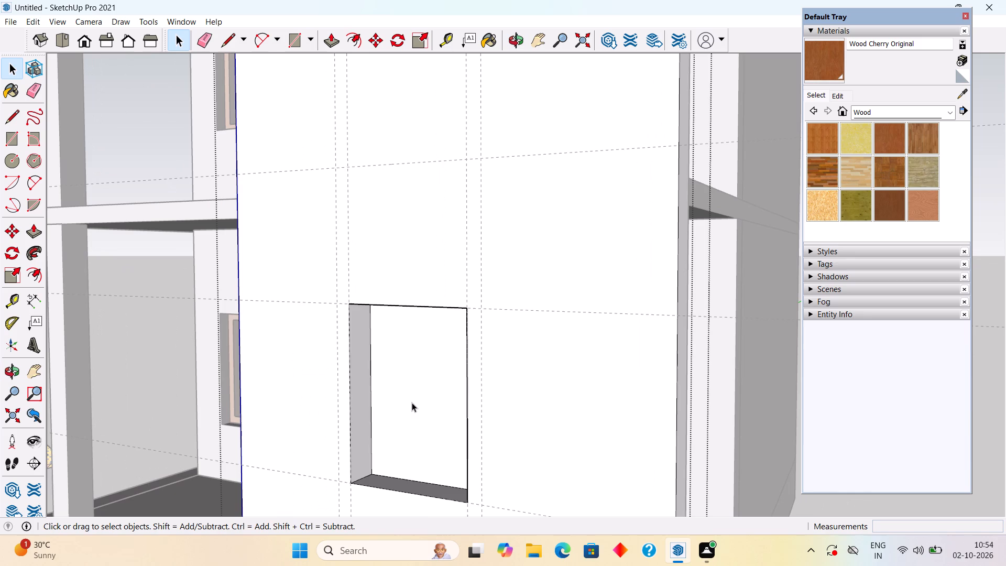
pyautogui.press('Delete')
pyautogui.moveTo(412, 420); pyautogui.dragTo(558, 384, button='middle')
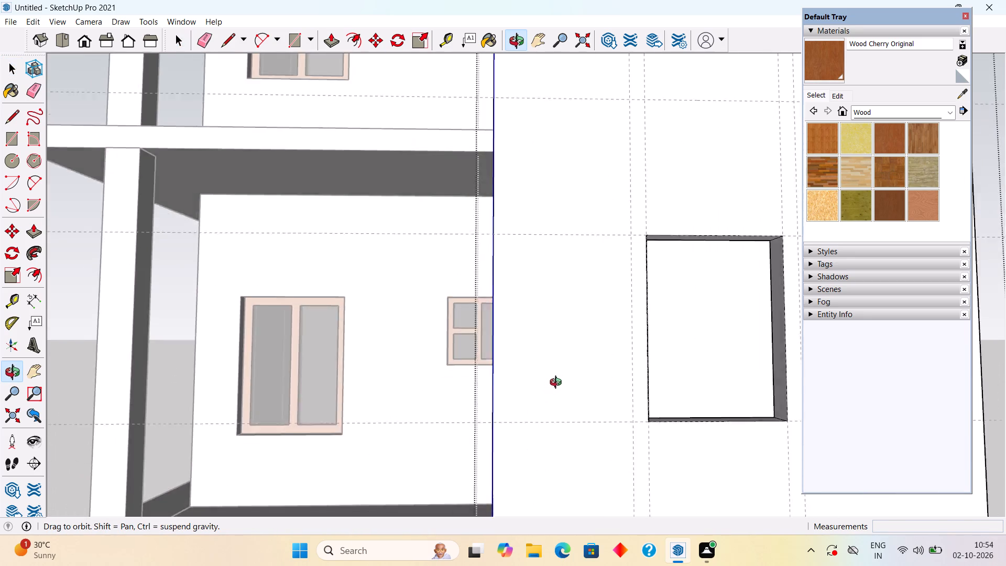
pyautogui.moveTo(558, 384); pyautogui.dragTo(419, 439, button='middle')
pyautogui.scroll(-4, 415, 393)
pyautogui.moveTo(431, 446); pyautogui.dragTo(374, 382, button='middle')
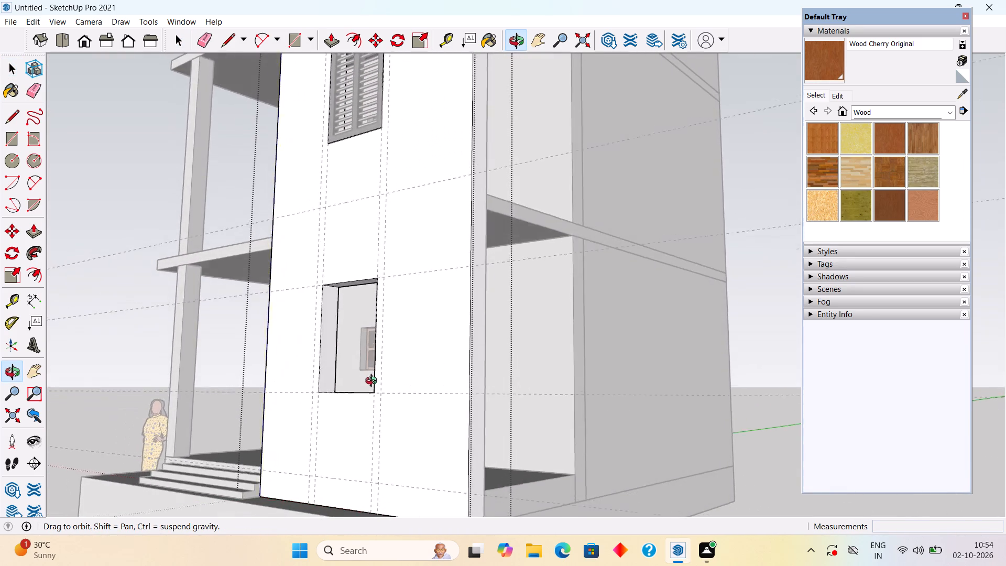
pyautogui.moveTo(374, 382); pyautogui.dragTo(397, 390, button='middle')
pyautogui.moveTo(406, 387); pyautogui.dragTo(561, 406, button='middle')
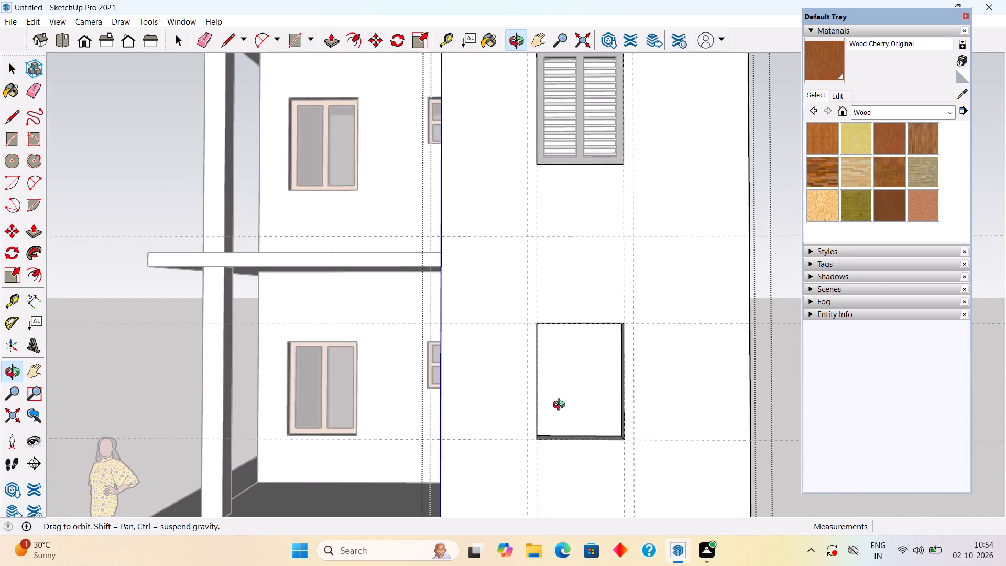
pyautogui.moveTo(561, 406); pyautogui.dragTo(556, 405, button='middle')
pyautogui.scroll(-4, 556, 405)
pyautogui.click(712, 270)
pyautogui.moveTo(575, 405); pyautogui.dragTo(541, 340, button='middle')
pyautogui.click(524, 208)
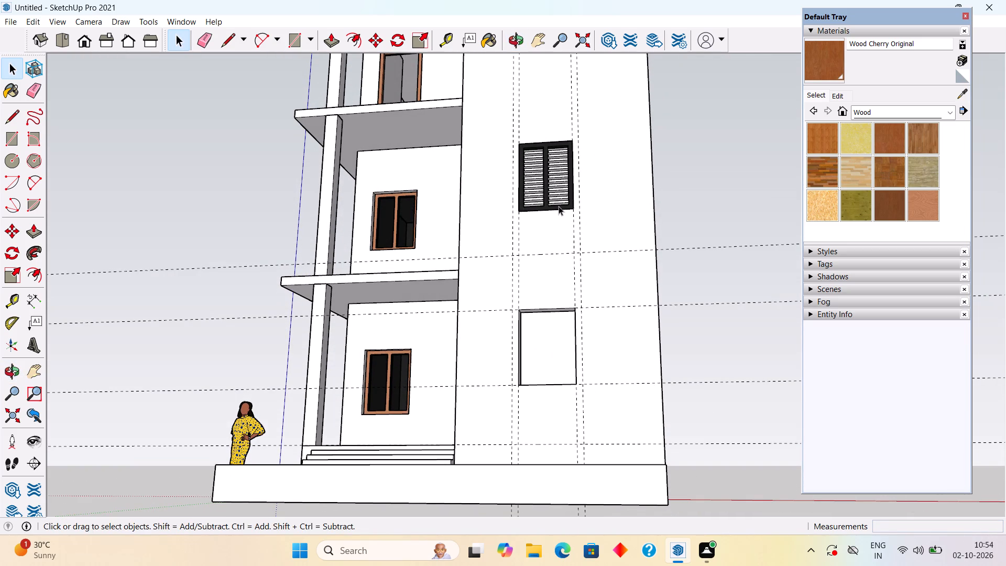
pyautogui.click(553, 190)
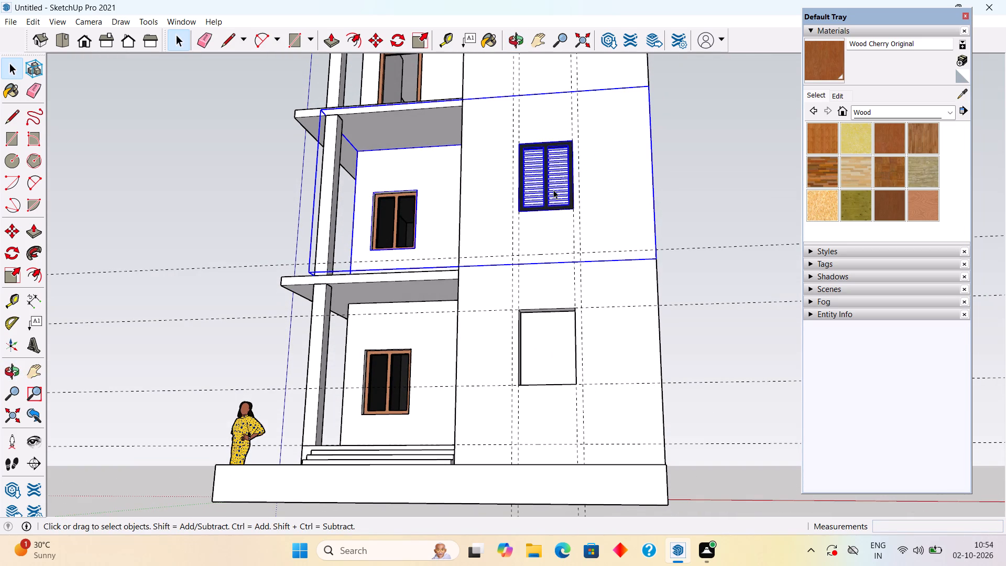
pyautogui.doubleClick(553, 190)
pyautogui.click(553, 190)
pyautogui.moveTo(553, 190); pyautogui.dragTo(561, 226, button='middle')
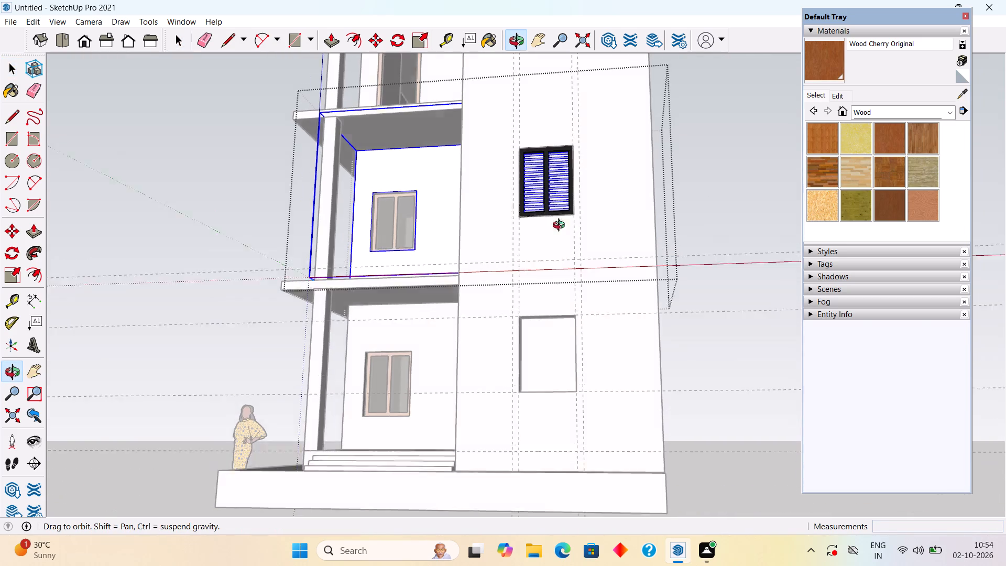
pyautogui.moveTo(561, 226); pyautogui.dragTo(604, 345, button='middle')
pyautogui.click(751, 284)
# Isolate the middle-storey group that contains the grilled window by inverting its selection and hiding everything else.
pyautogui.scroll(5, 580, 302)
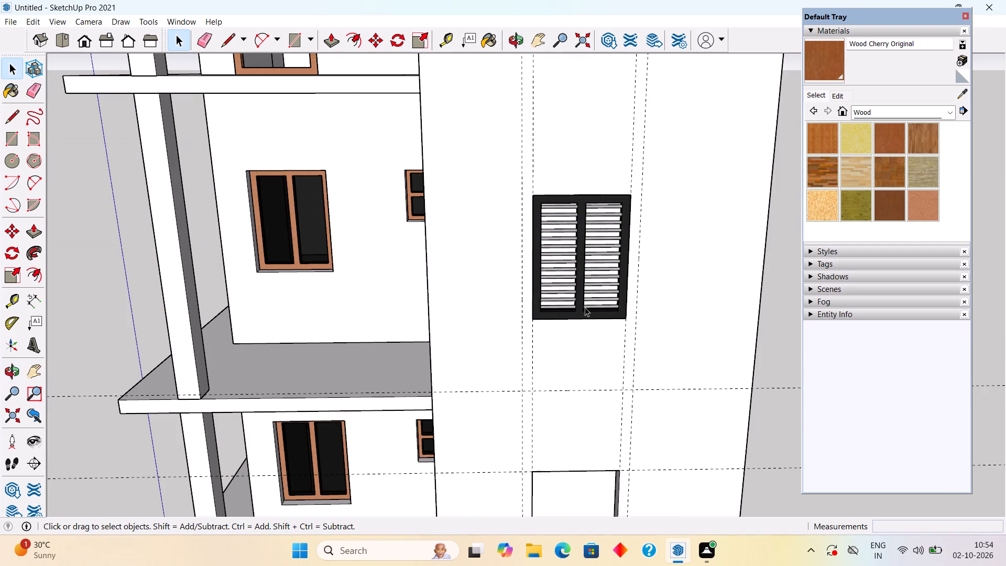
pyautogui.click(583, 313)
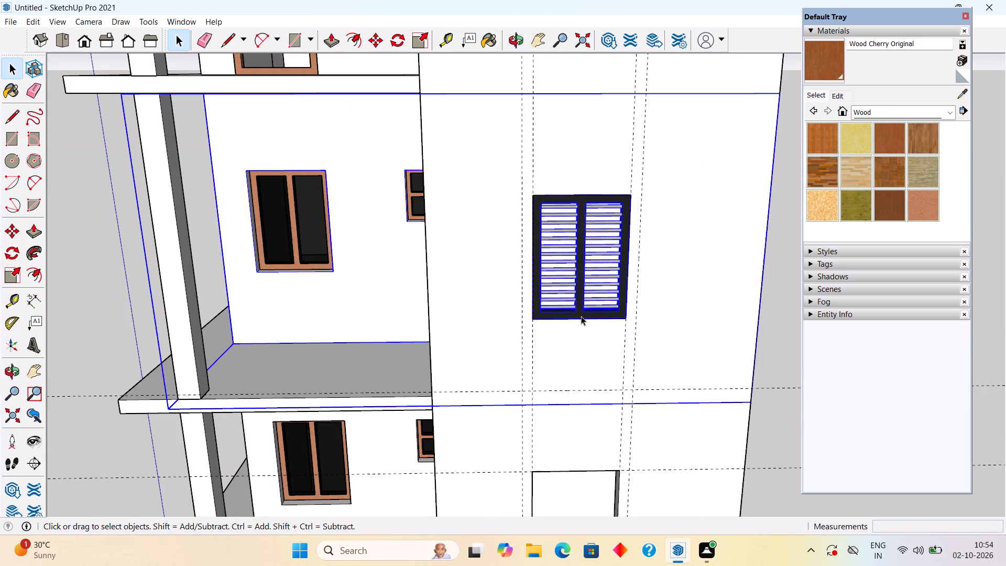
pyautogui.moveTo(581, 316); pyautogui.dragTo(974, 339, button='middle')
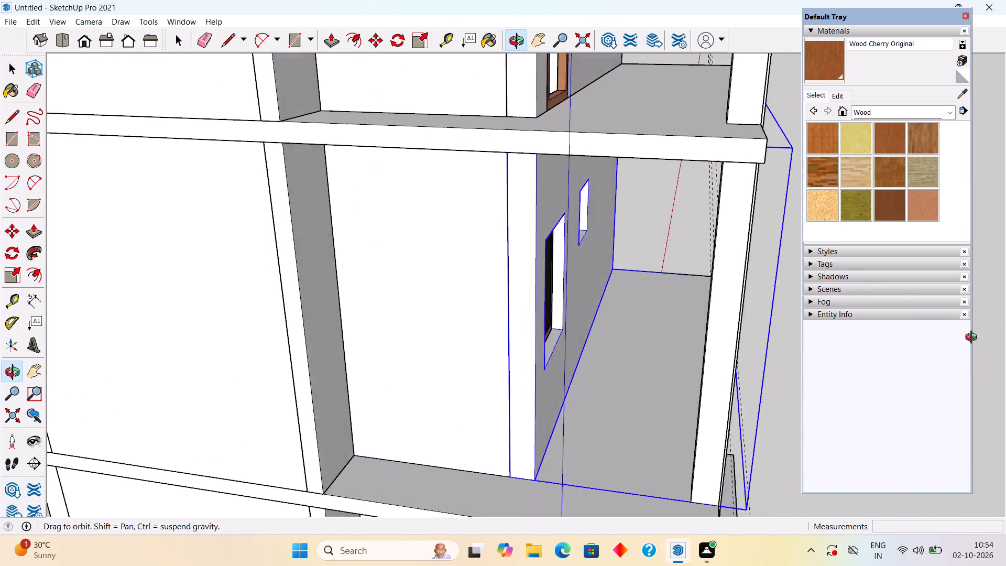
pyautogui.moveTo(974, 339); pyautogui.dragTo(751, 307, button='middle')
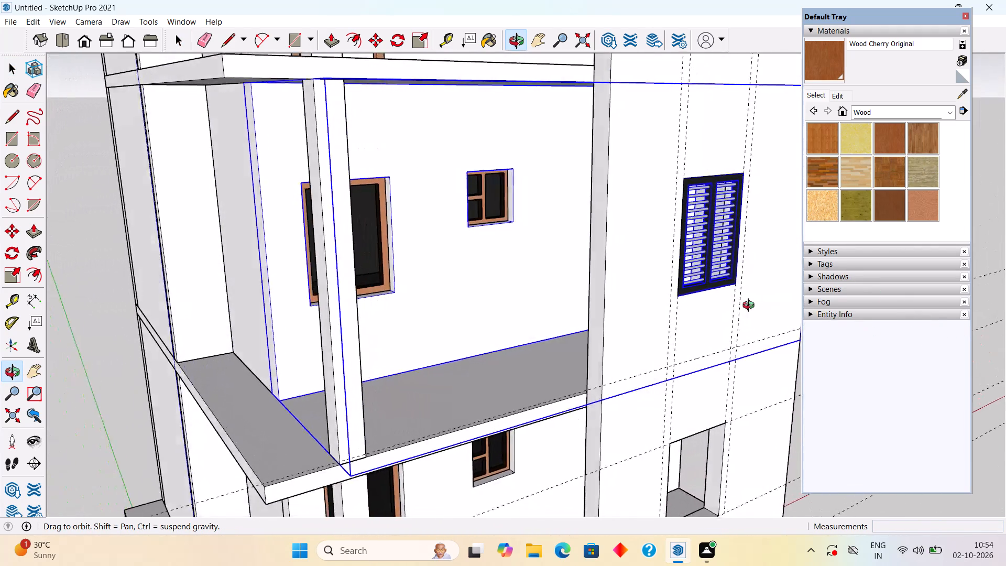
pyautogui.moveTo(751, 307); pyautogui.dragTo(490, 303, button='middle')
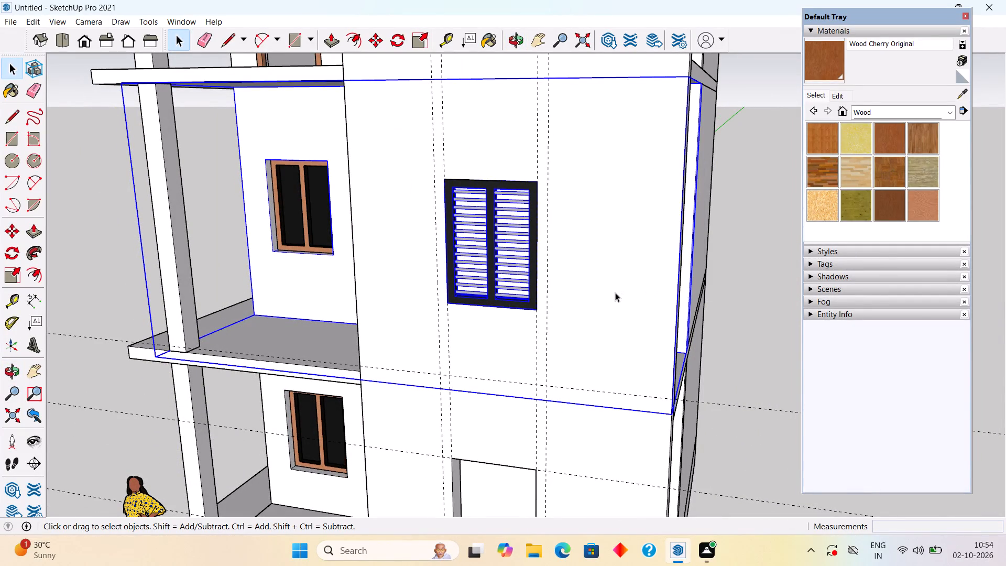
pyautogui.rightClick(513, 281)
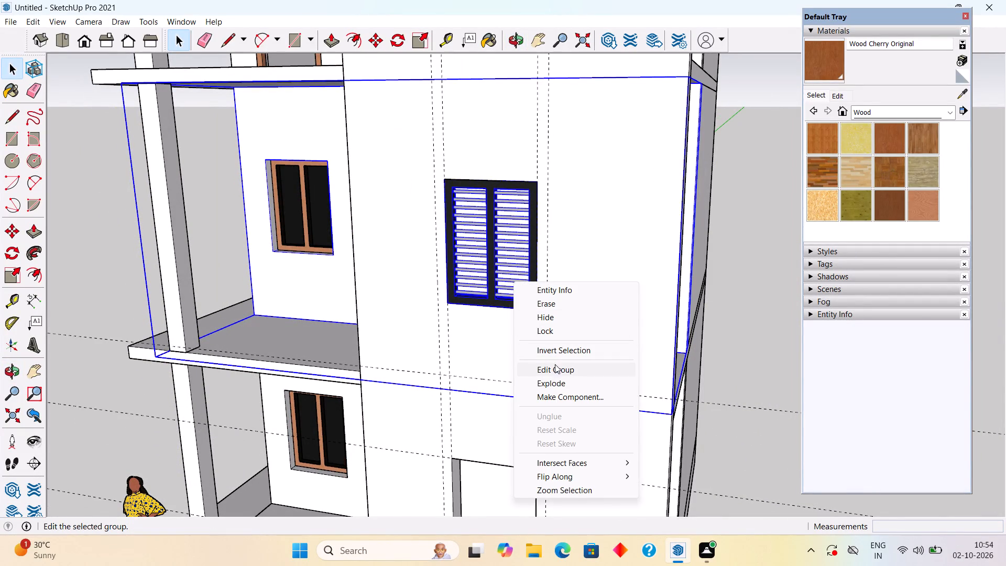
pyautogui.click(555, 354)
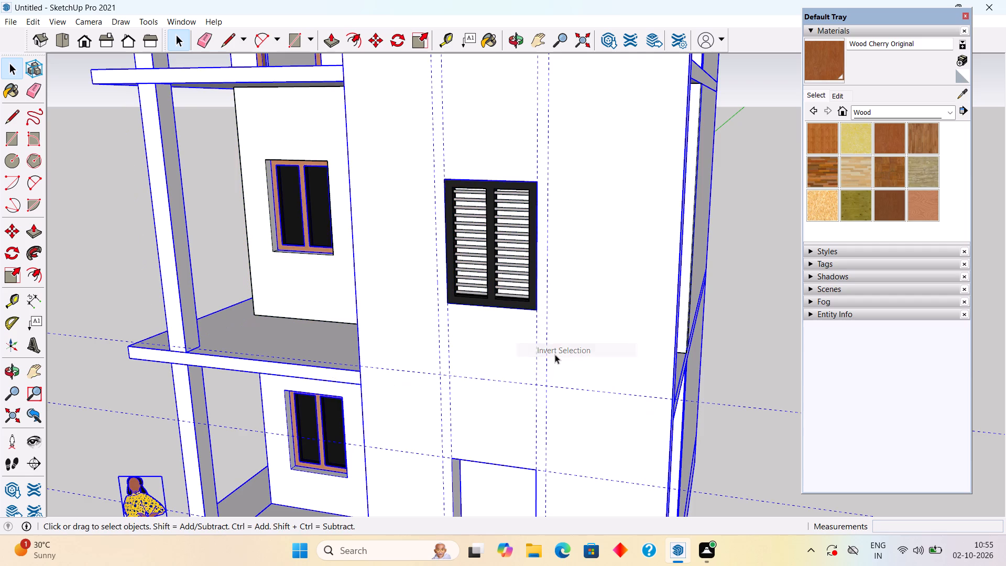
pyautogui.rightClick(555, 354)
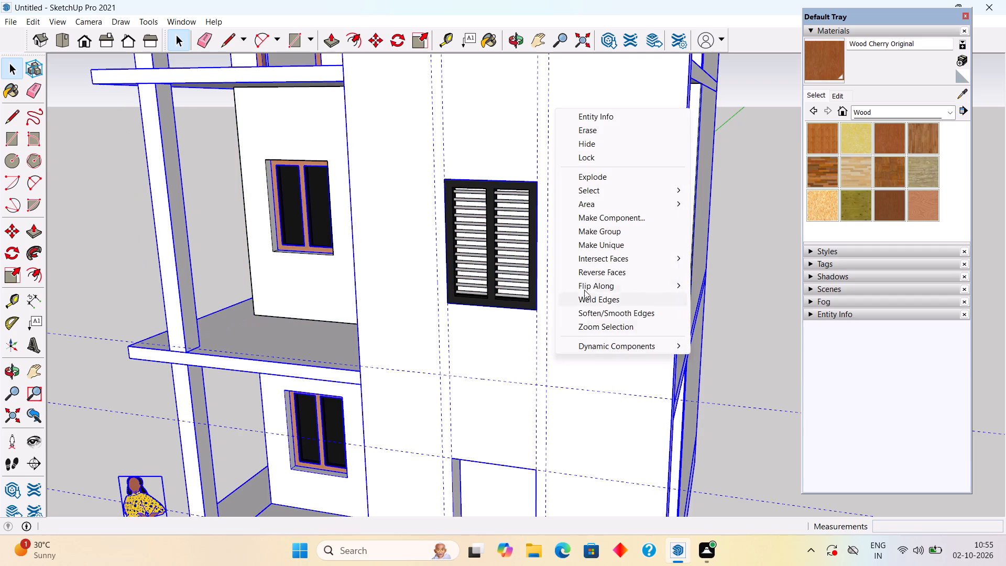
pyautogui.click(597, 146)
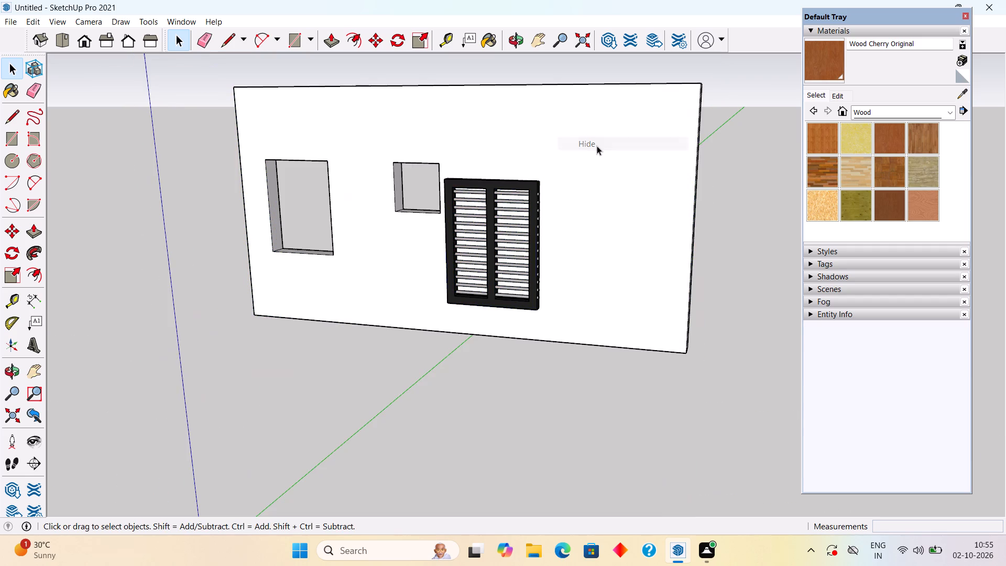
# Explode the isolated group that holds the rear wall and the grilled window.
pyautogui.moveTo(605, 284); pyautogui.dragTo(1003, 480, button='middle')
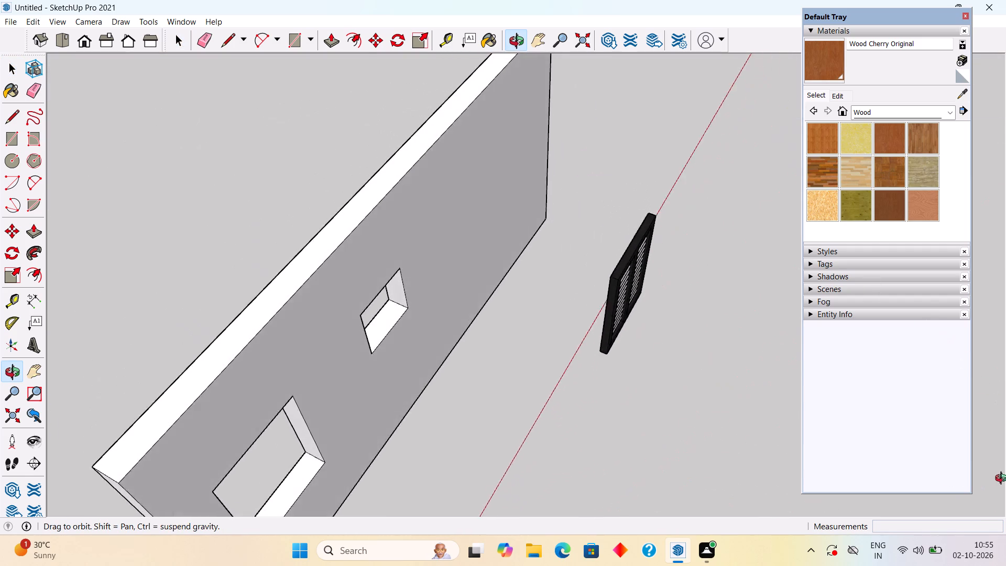
pyautogui.moveTo(1003, 480); pyautogui.dragTo(663, 383, button='middle')
pyautogui.click(537, 301)
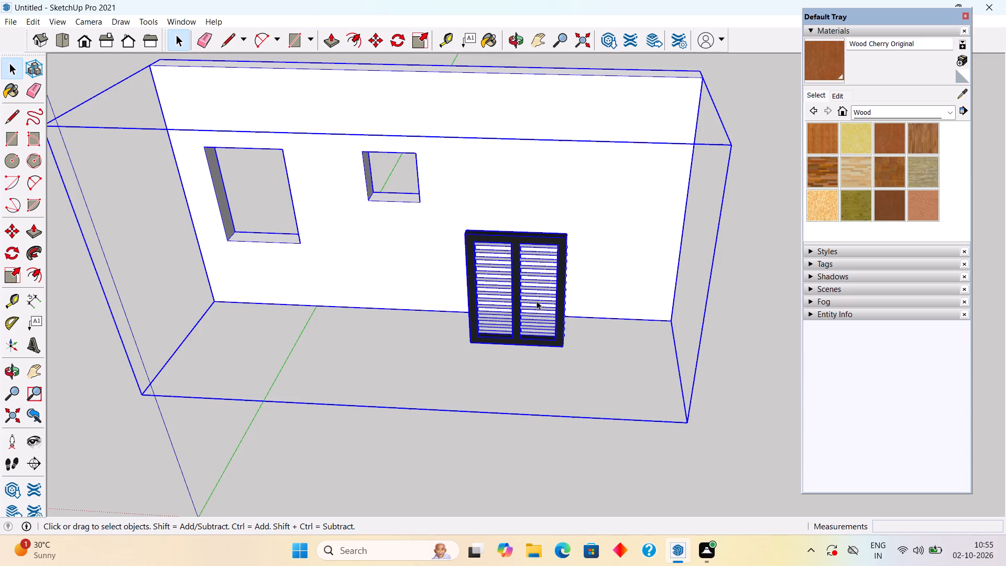
pyautogui.rightClick(541, 294)
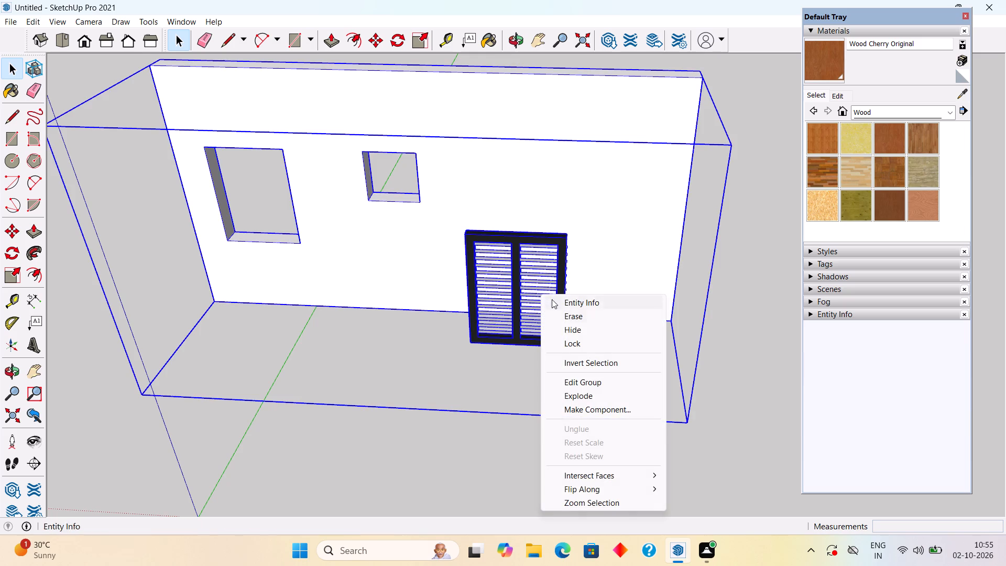
pyautogui.click(584, 396)
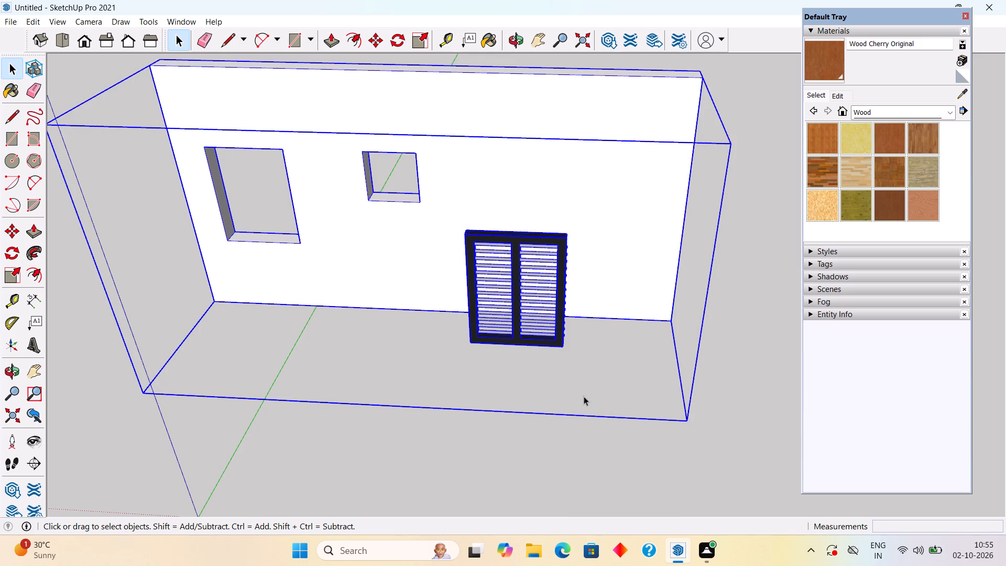
# Explode the remaining group that ties the grille's slats to the wall with the two openings.
pyautogui.click(578, 453)
pyautogui.click(534, 310)
pyautogui.click(534, 310)
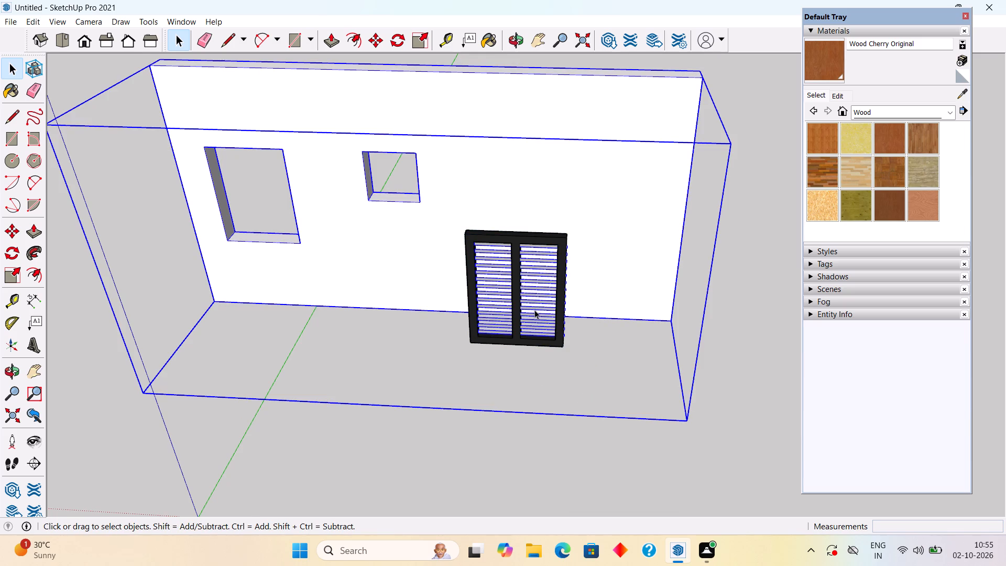
pyautogui.rightClick(534, 310)
pyautogui.click(599, 179)
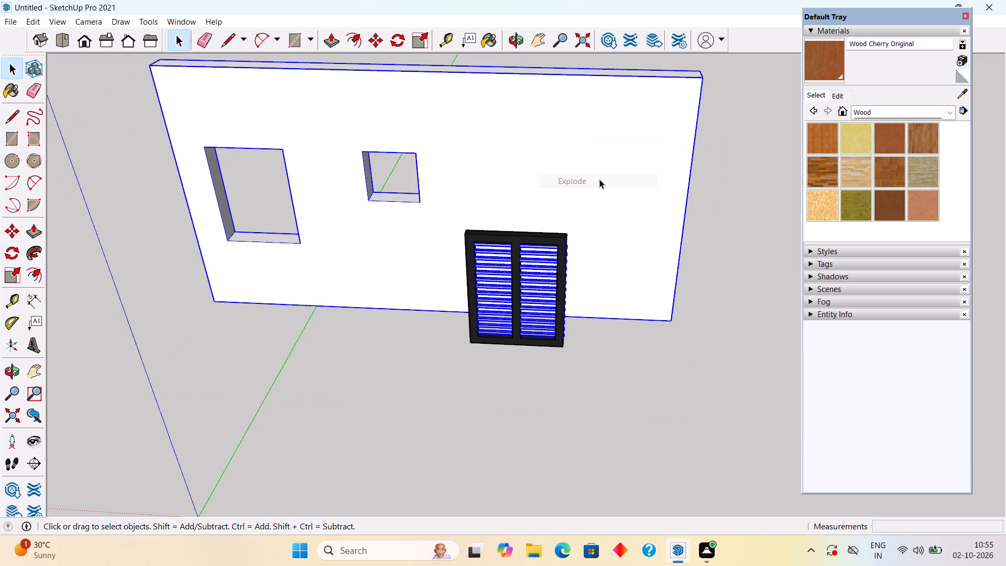
pyautogui.click(565, 301)
pyautogui.click(587, 356)
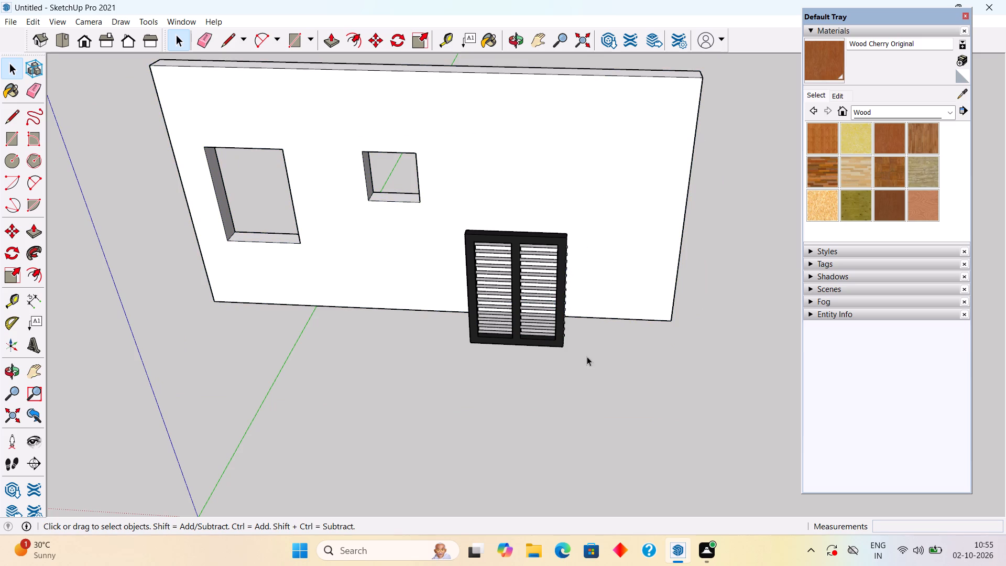
pyautogui.click(551, 346)
pyautogui.click(590, 180)
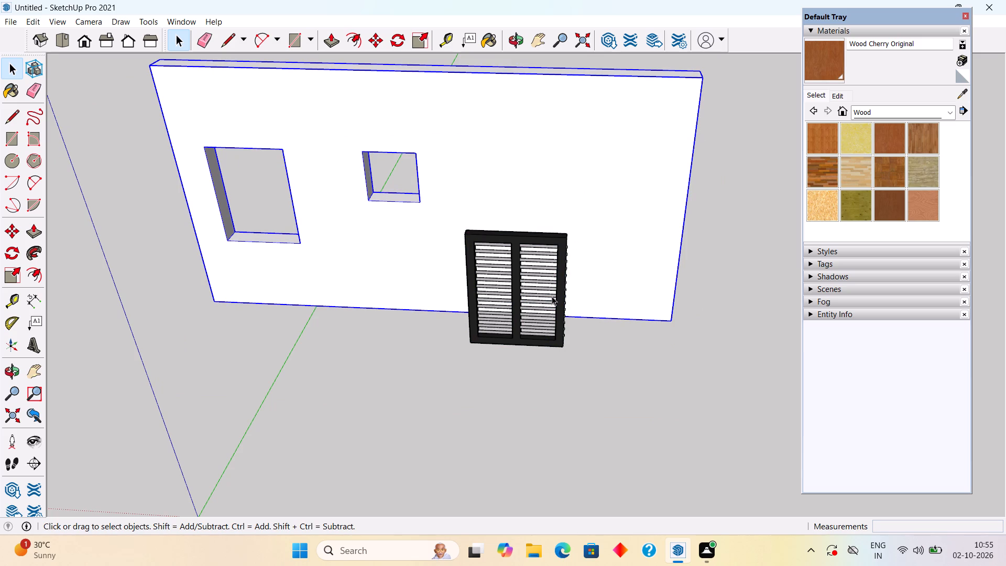
pyautogui.moveTo(552, 296); pyautogui.dragTo(552, 172, button='middle')
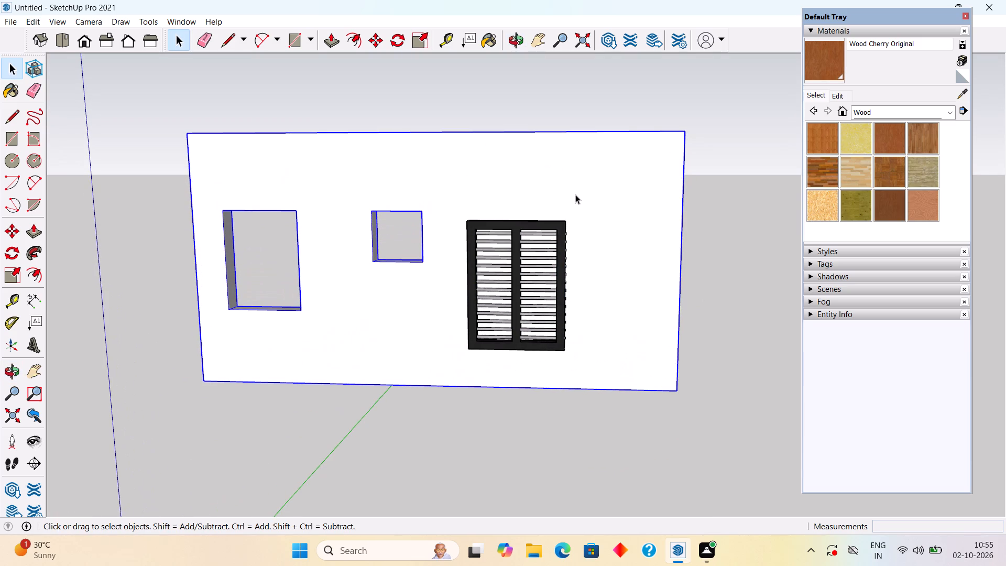
# Group the black window frame together with all its grille slats, separately from the wall.
pyautogui.click(561, 315)
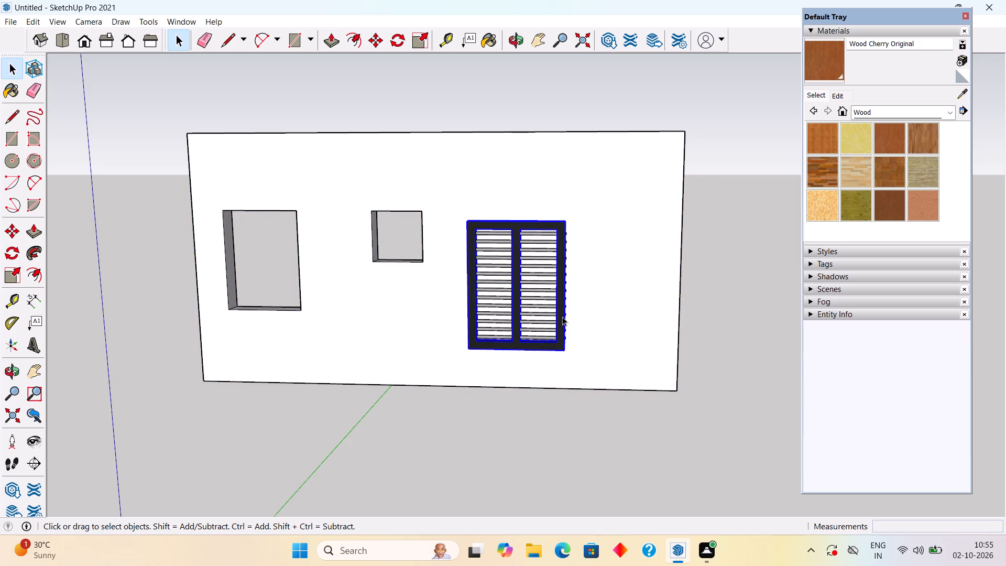
pyautogui.moveTo(562, 317); pyautogui.dragTo(857, 367, button='middle')
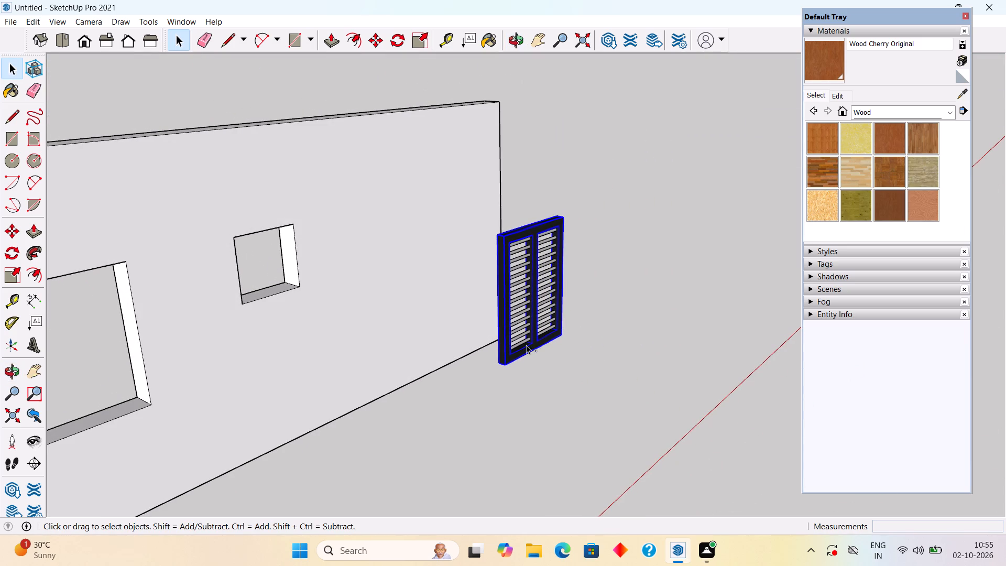
pyautogui.keyDown('ctrl'); pyautogui.moveTo(526, 343); pyautogui.dragTo(515, 248); pyautogui.keyUp('ctrl')
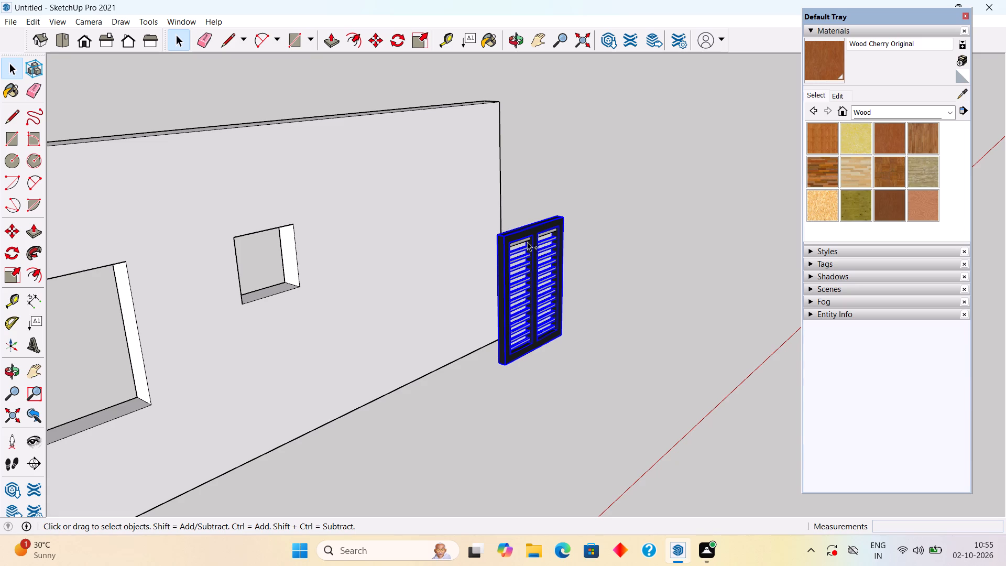
pyautogui.keyDown('ctrl'); pyautogui.click(522, 241); pyautogui.keyUp('ctrl')
pyautogui.keyDown('ctrl'); pyautogui.rightClick(524, 248); pyautogui.keyUp('ctrl')
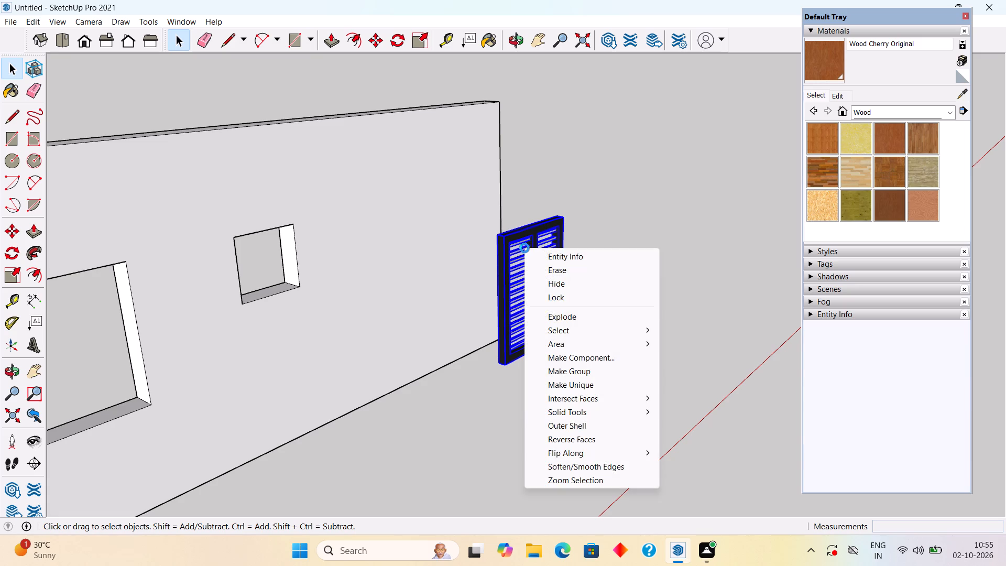
pyautogui.keyDown('ctrl'); pyautogui.click(559, 369); pyautogui.keyUp('ctrl')
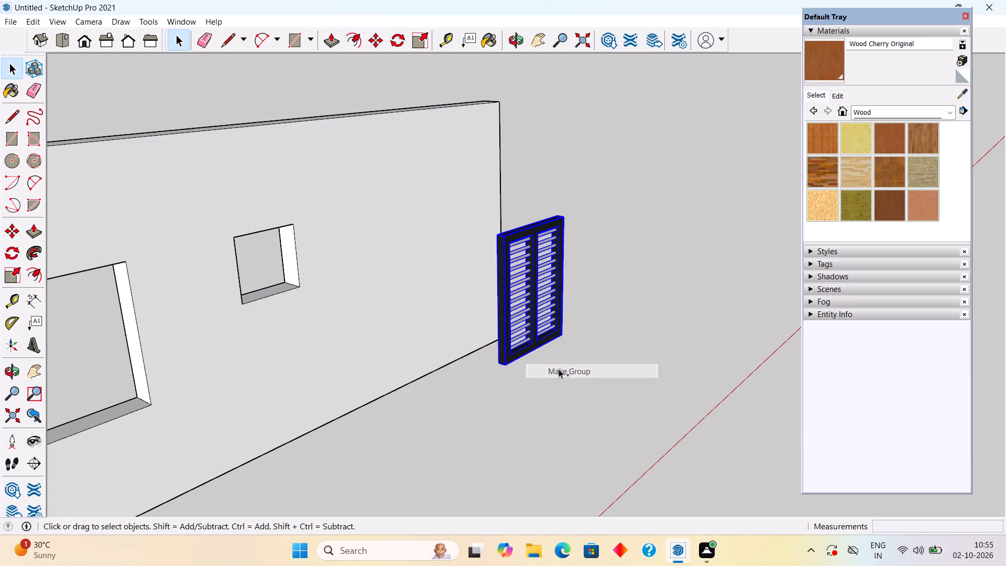
pyautogui.keyDown('ctrl'); pyautogui.click(617, 289); pyautogui.keyUp('ctrl')
pyautogui.keyDown('ctrl'); pyautogui.scroll(-10, 617, 287); pyautogui.keyUp('ctrl')
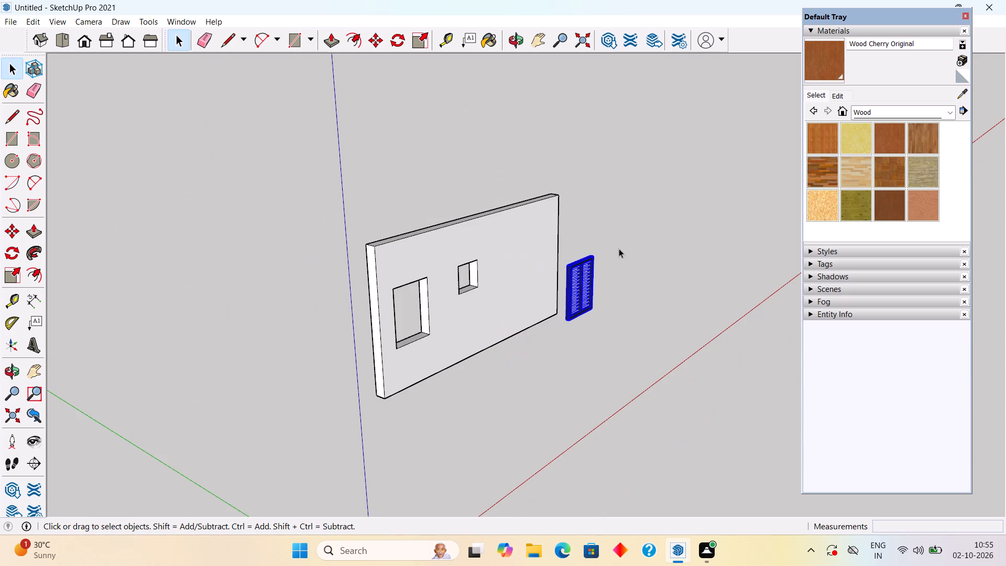
# Unhide all hidden parts of the house and clear the selection.
pyautogui.moveTo(594, 245); pyautogui.dragTo(341, 233, button='middle')
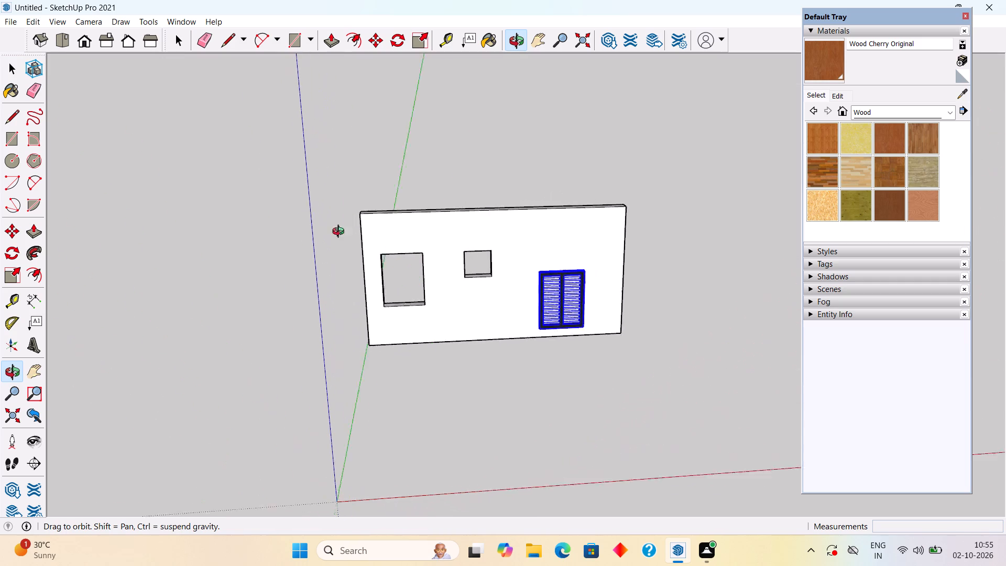
pyautogui.moveTo(341, 233); pyautogui.dragTo(334, 230, button='middle')
pyautogui.click(25, 19)
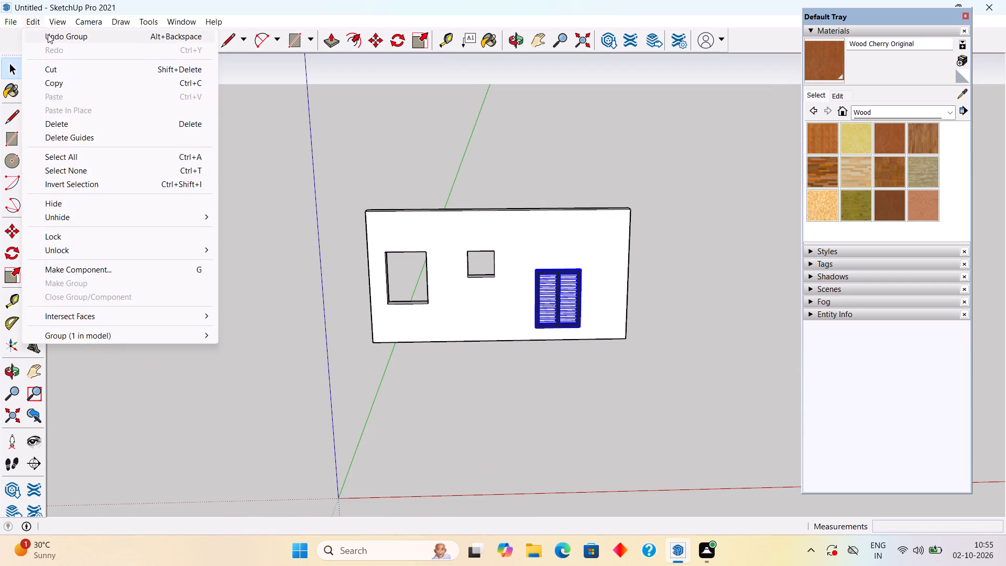
pyautogui.click(107, 214)
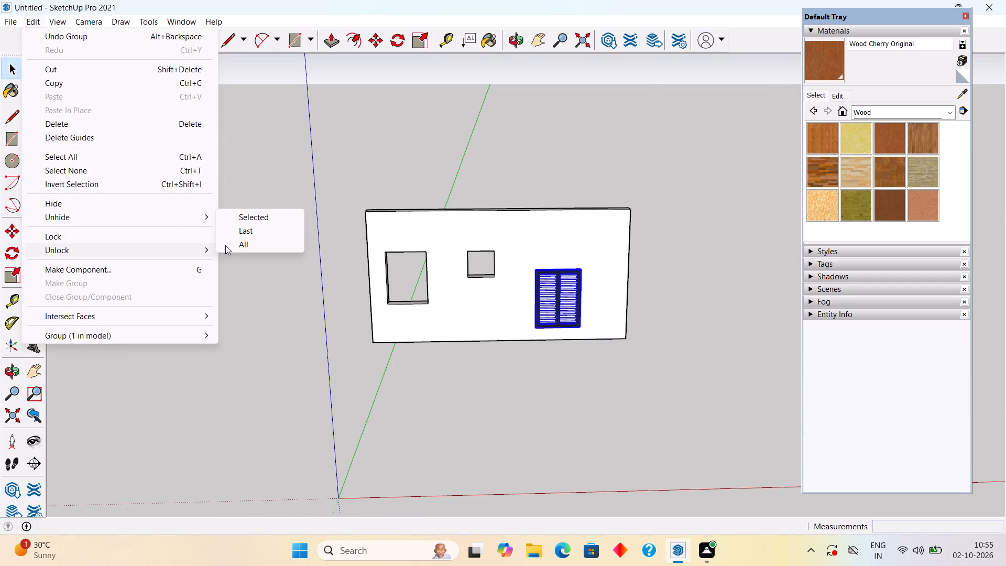
pyautogui.click(229, 246)
pyautogui.click(679, 240)
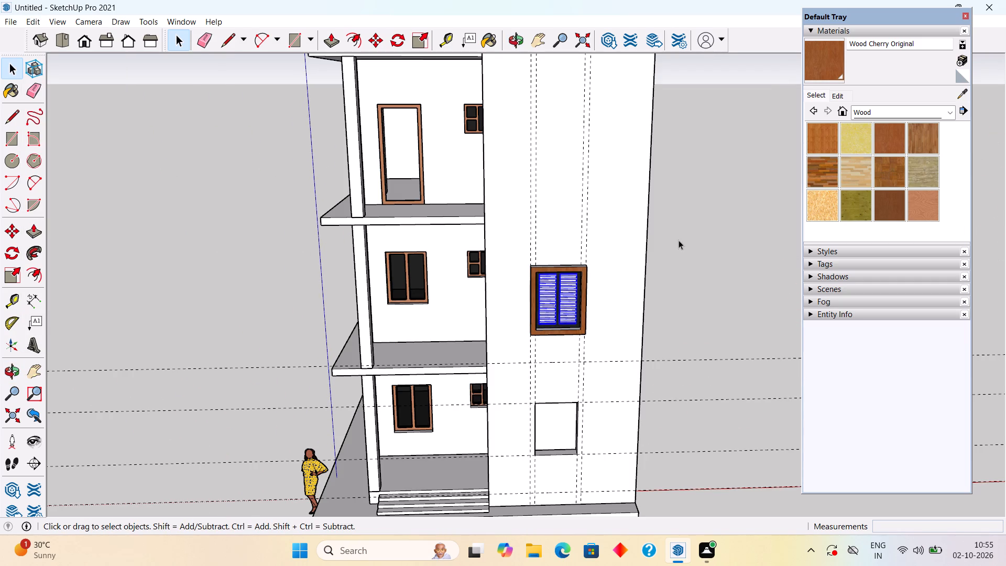
# Examine the grilled window from outside and inside the house, checking how the grille and the surrounding wall select.
pyautogui.scroll(4, 540, 313)
pyautogui.click(564, 321)
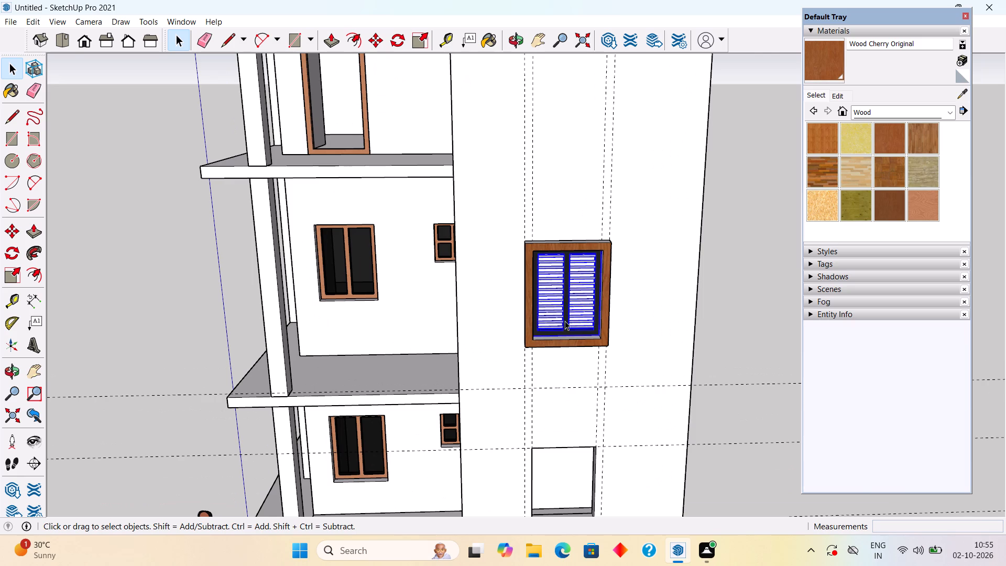
pyautogui.scroll(4, 579, 343)
pyautogui.moveTo(585, 340); pyautogui.dragTo(536, 210, button='middle')
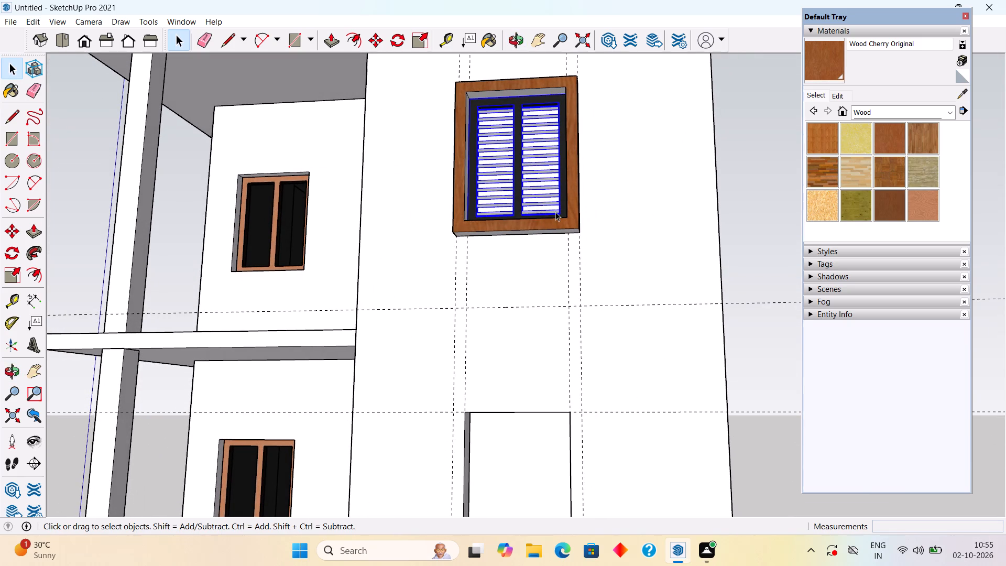
pyautogui.scroll(-4, 556, 212)
pyautogui.scroll(4, 556, 212)
pyautogui.moveTo(559, 217); pyautogui.dragTo(559, 255, button='middle')
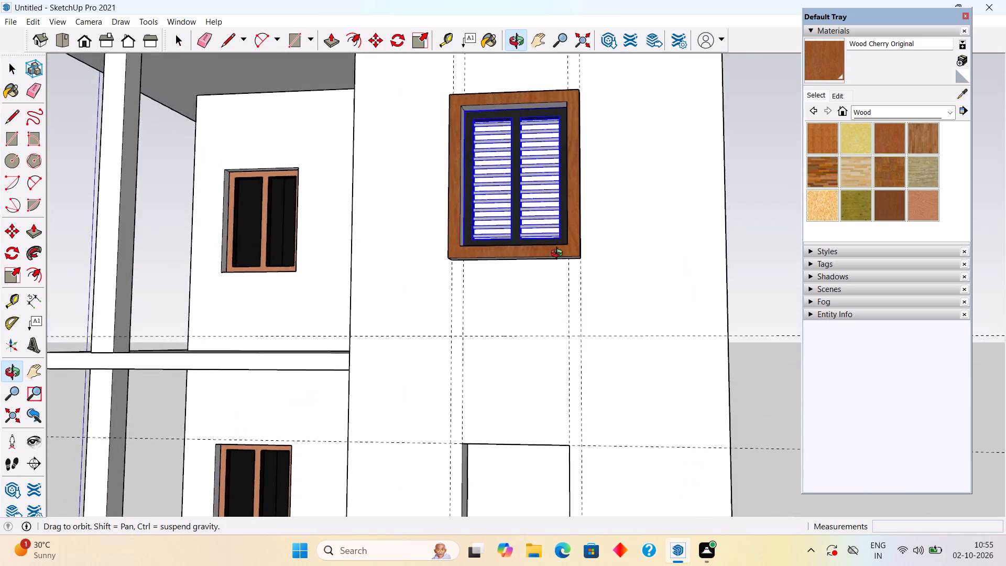
pyautogui.moveTo(559, 255); pyautogui.dragTo(250, 342, button='middle')
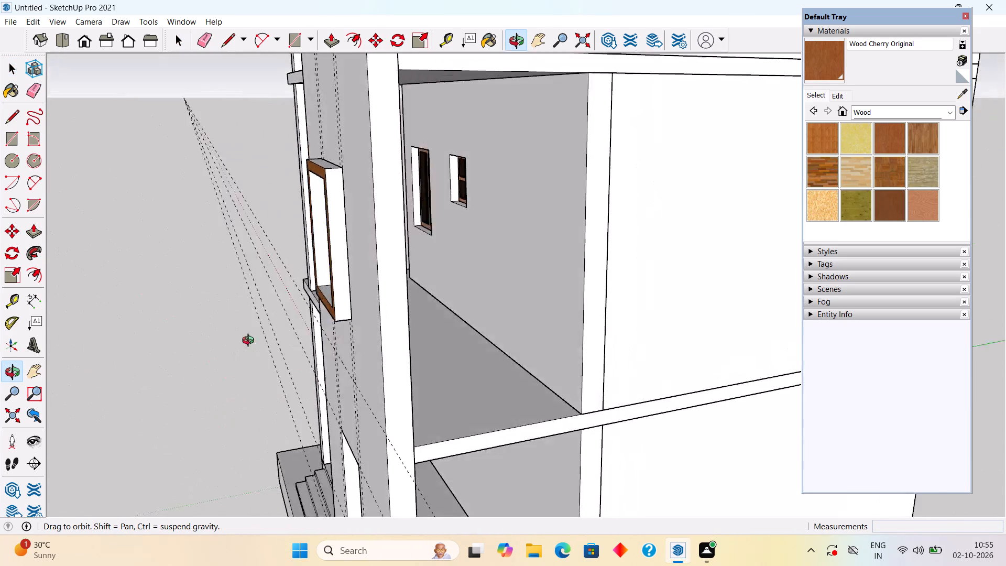
pyautogui.moveTo(250, 342); pyautogui.dragTo(168, 397, button='middle')
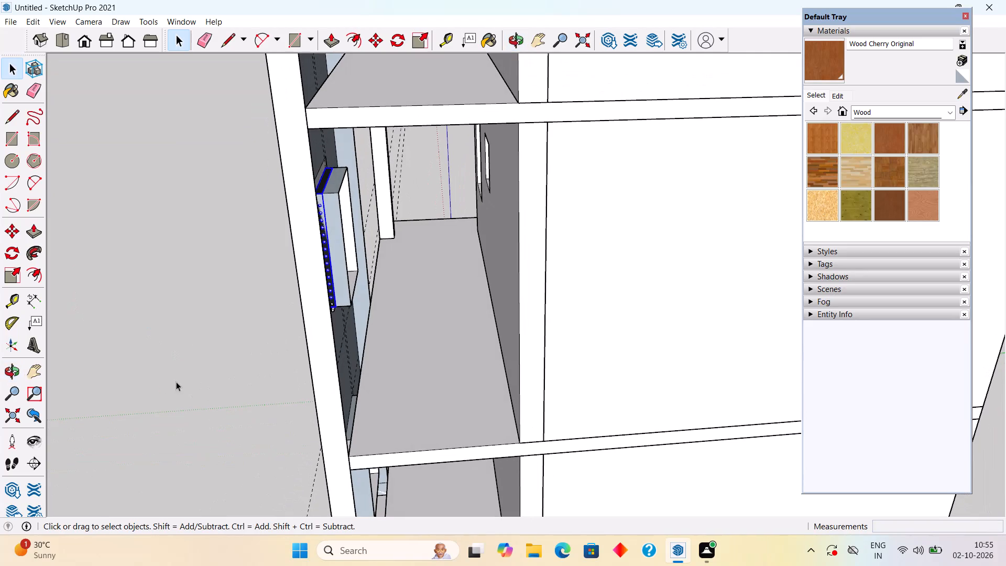
pyautogui.moveTo(375, 240); pyautogui.dragTo(279, 261, button='middle')
pyautogui.scroll(6, 343, 235)
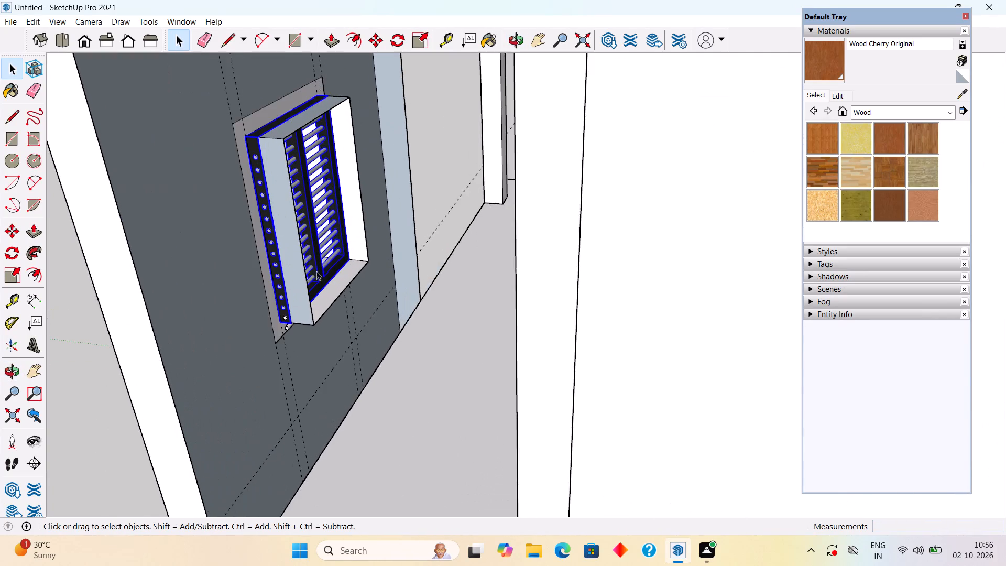
pyautogui.scroll(3, 316, 271)
pyautogui.moveTo(313, 273); pyautogui.dragTo(352, 300, button='middle')
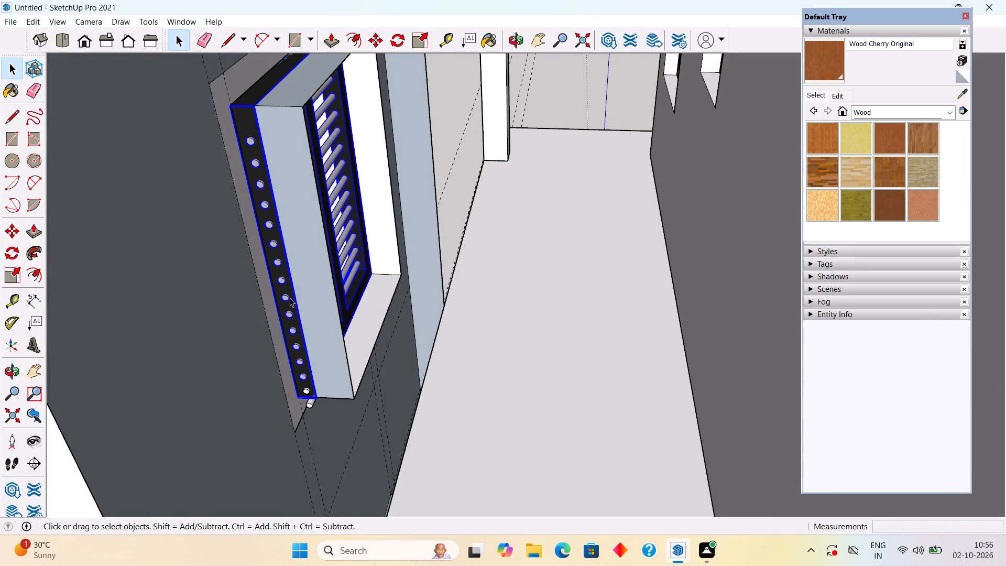
pyautogui.click(294, 291)
pyautogui.click(320, 281)
pyautogui.scroll(-4, 321, 279)
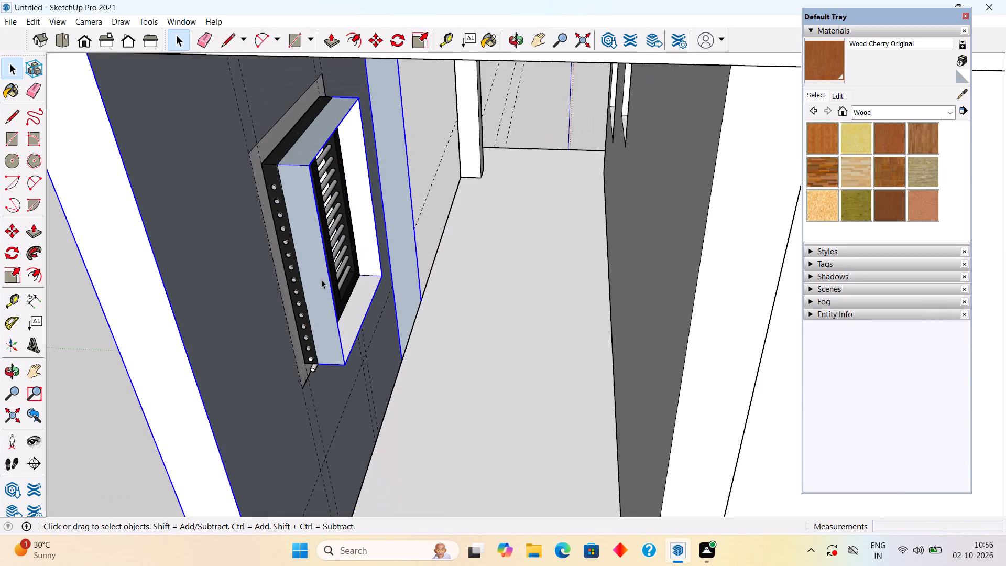
pyautogui.moveTo(323, 280); pyautogui.dragTo(317, 293, button='middle')
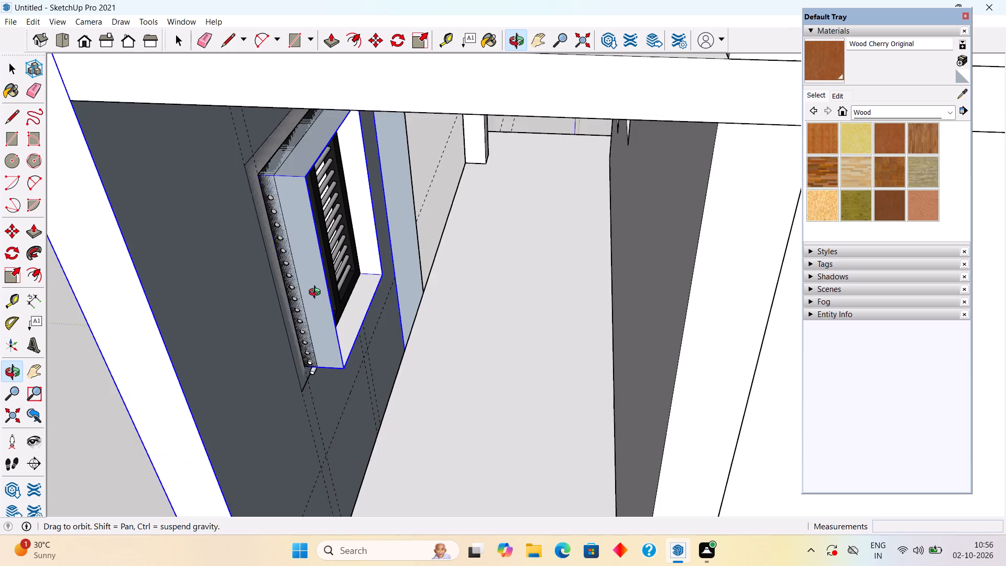
pyautogui.moveTo(317, 293); pyautogui.dragTo(310, 278, button='middle')
pyautogui.scroll(-7, 310, 278)
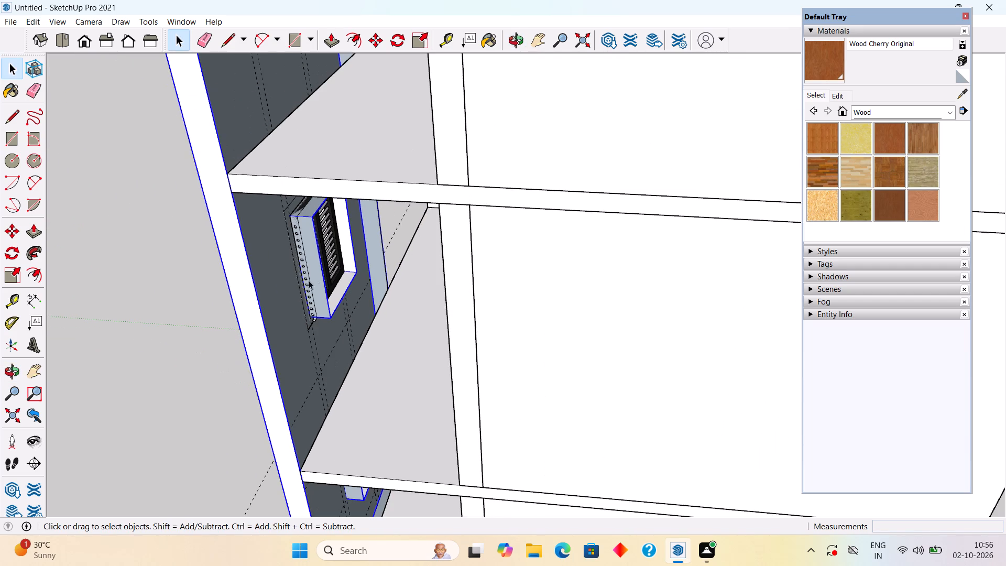
pyautogui.scroll(-1, 287, 293)
pyautogui.moveTo(287, 294); pyautogui.dragTo(320, 273, button='middle')
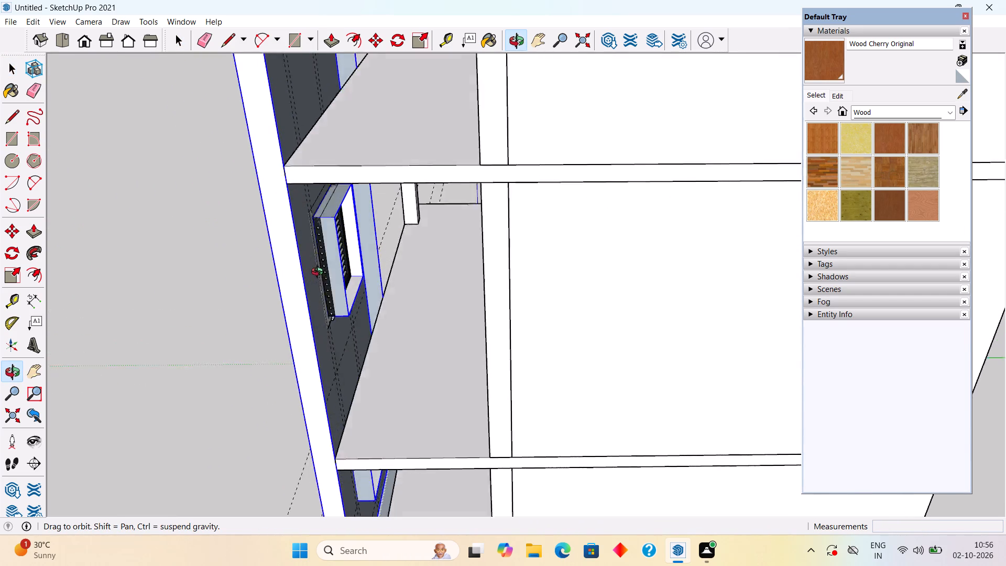
pyautogui.moveTo(320, 273); pyautogui.dragTo(265, 161, button='middle')
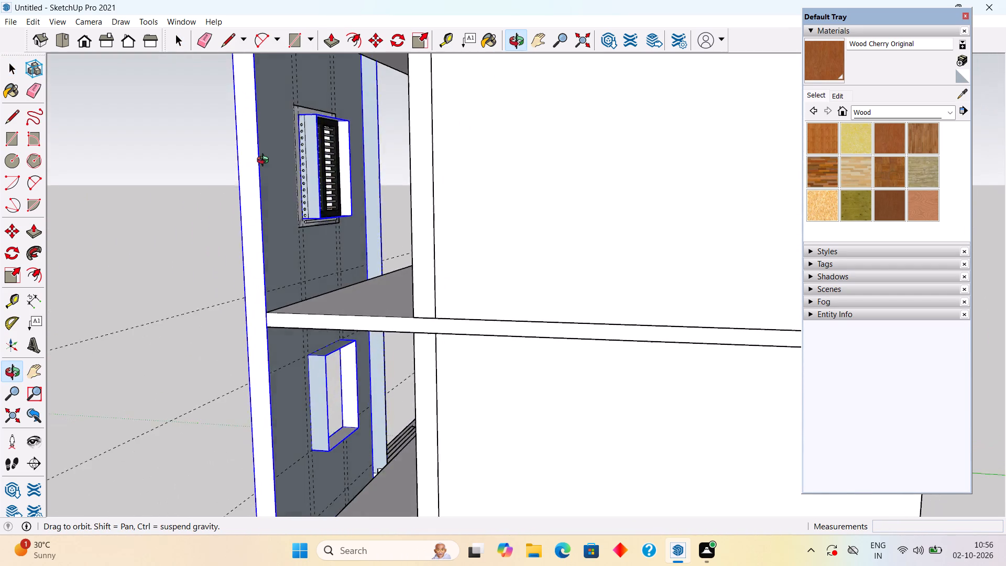
pyautogui.moveTo(265, 161); pyautogui.dragTo(558, 240, button='middle')
pyautogui.scroll(-3, 558, 240)
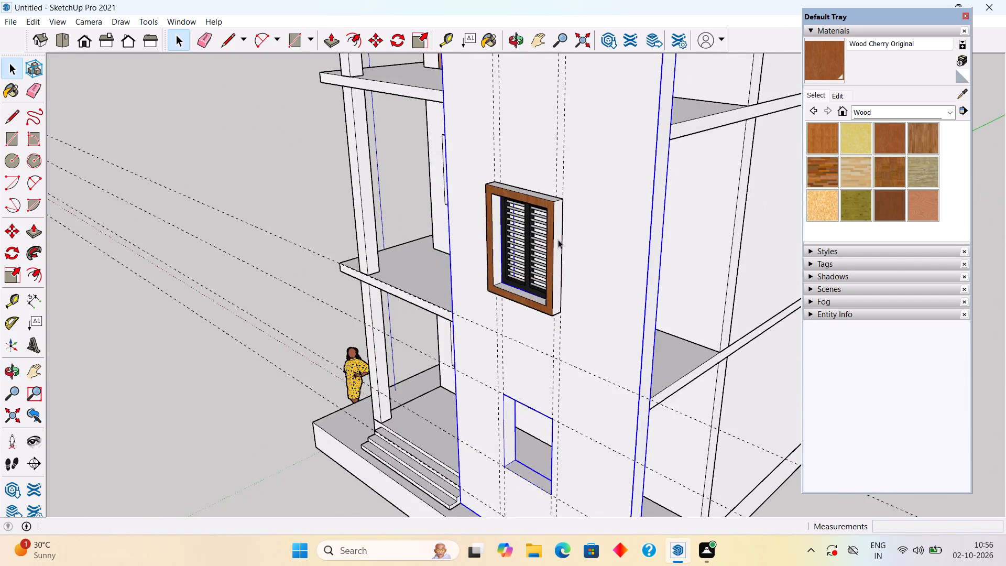
pyautogui.scroll(-4, 563, 283)
pyautogui.moveTo(587, 422); pyautogui.dragTo(740, 356, button='middle')
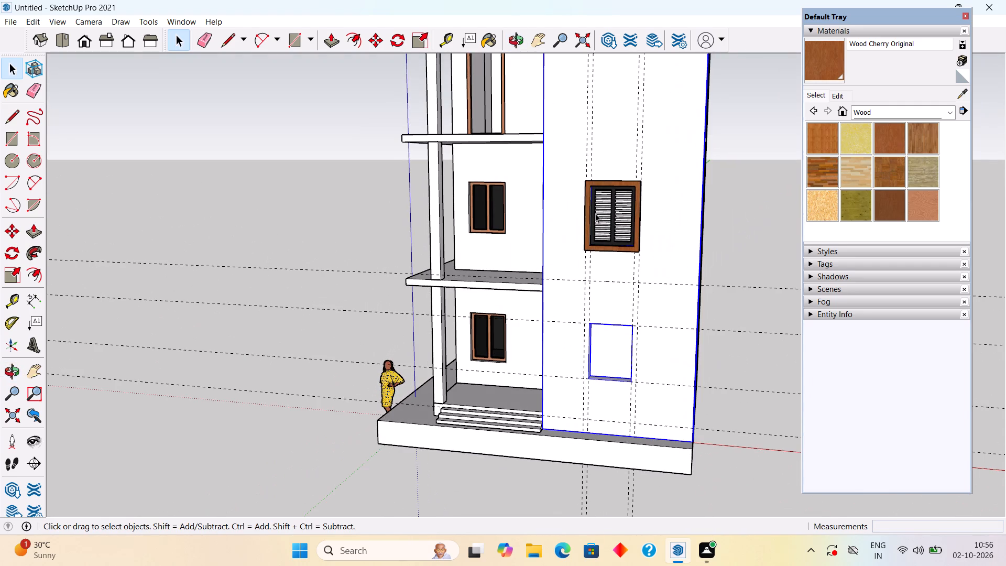
pyautogui.click(748, 253)
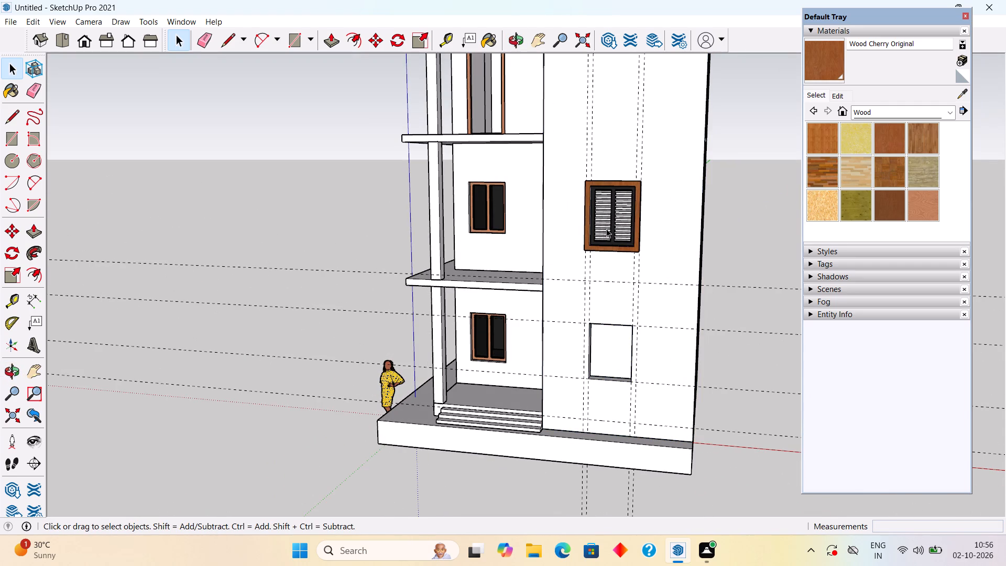
# Move the grille group out of its middle-storey opening, about 10' along the red axis, beyond the side of the house.
pyautogui.click(607, 227)
pyautogui.press('m')
pyautogui.click(607, 230)
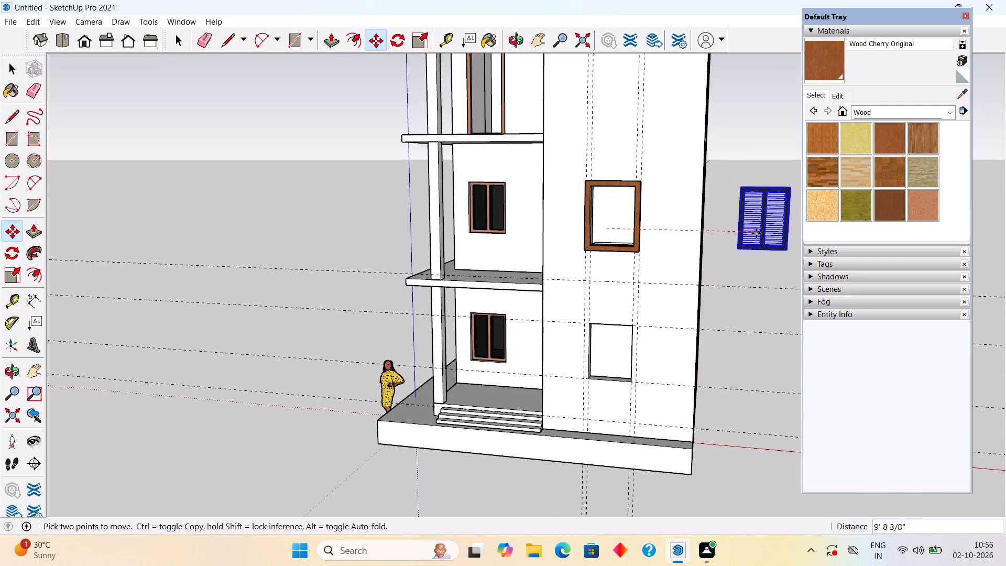
pyautogui.click(761, 233)
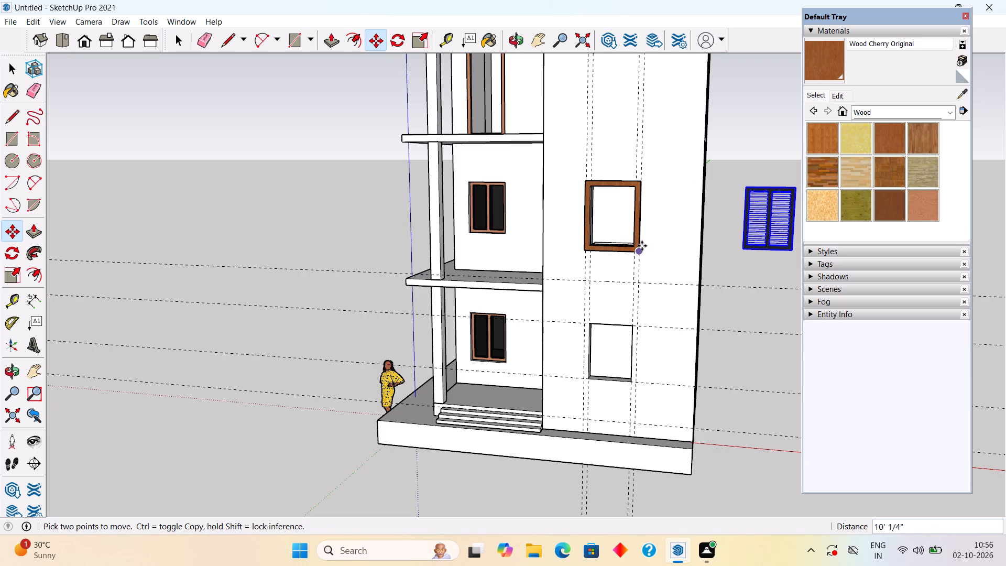
# Move the wooden window frame about 10' along the red axis so it surrounds the relocated grille beside the house.
pyautogui.press('space')
pyautogui.click(638, 246)
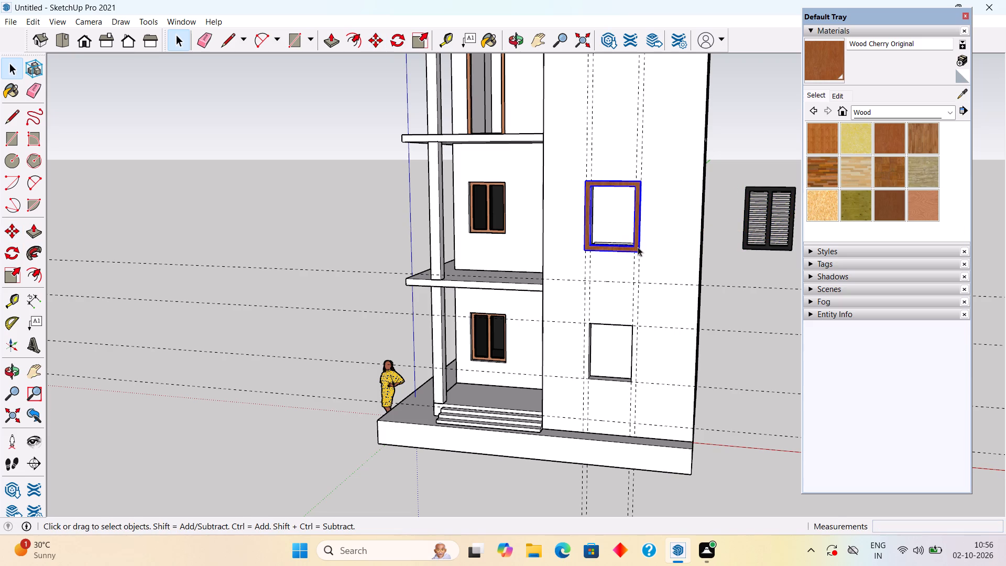
pyautogui.press('m')
pyautogui.click(638, 248)
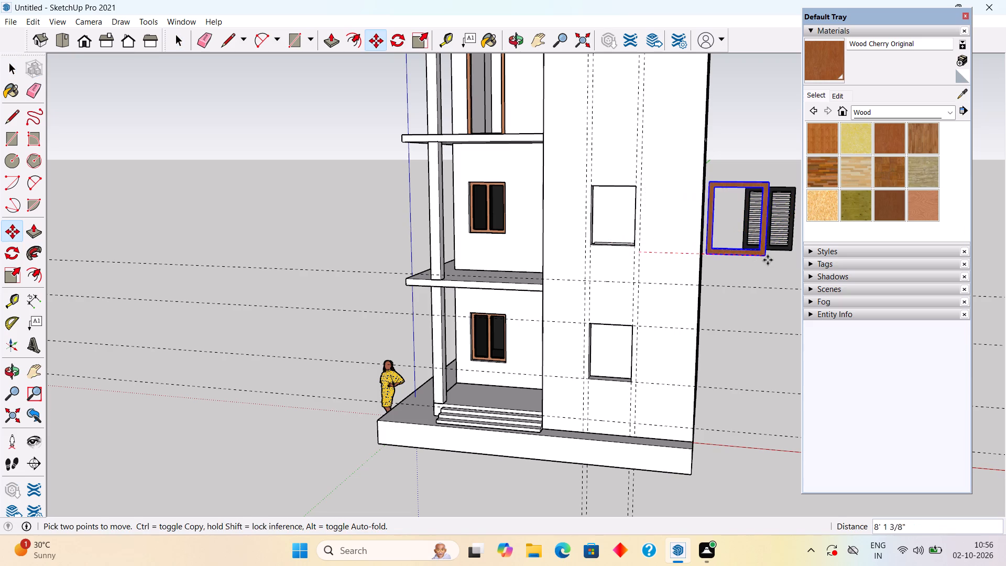
pyautogui.click(798, 263)
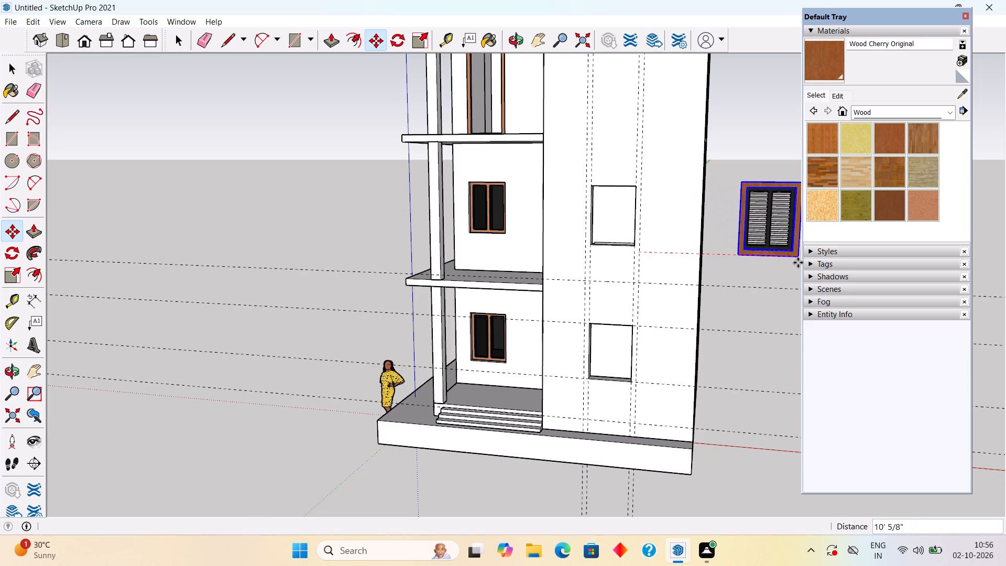
pyautogui.click(681, 295)
pyautogui.press('space')
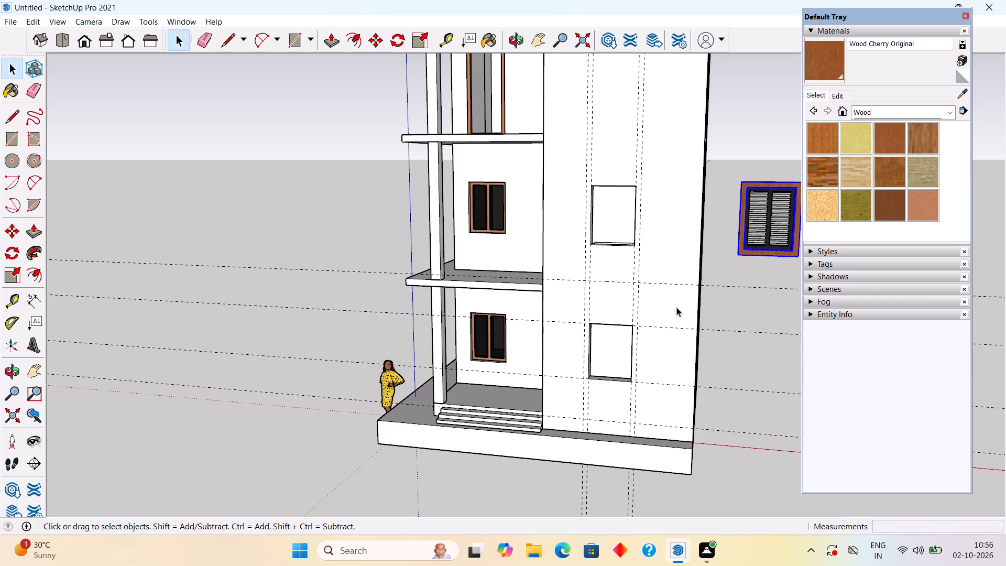
# Delete the front wall face containing the two empty window openings.
pyautogui.click(676, 307)
pyautogui.press('Delete')
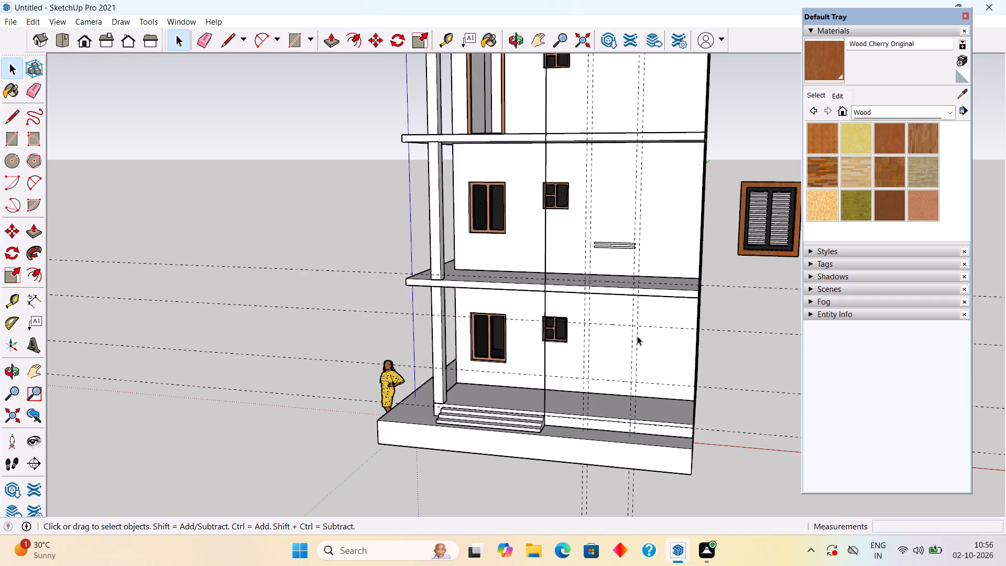
# Delete the two leftover vertical edges of the removed front wall, one beside the steps and one at the far corner.
pyautogui.scroll(-1, 617, 352)
pyautogui.moveTo(613, 360); pyautogui.dragTo(745, 438, button='middle')
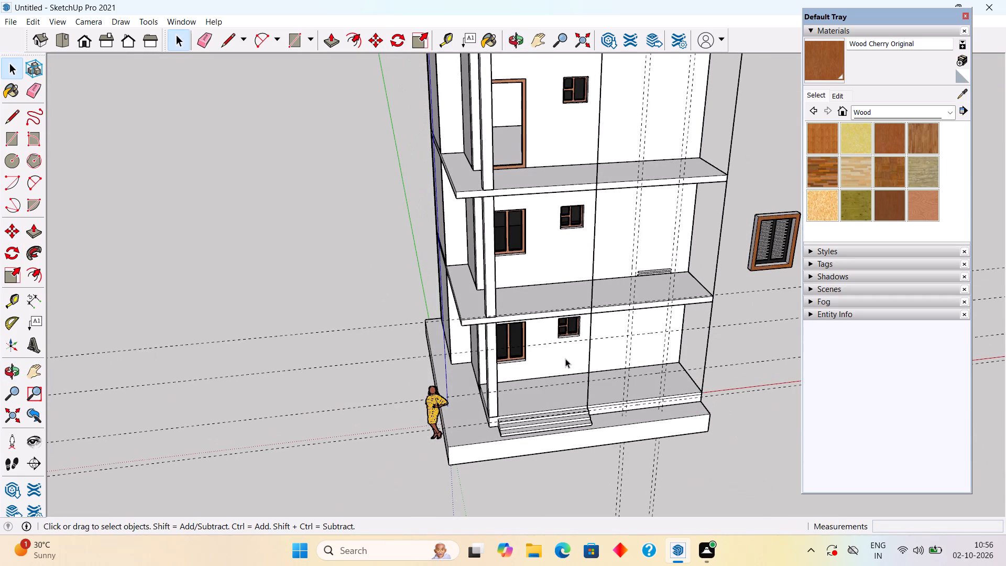
pyautogui.click(589, 345)
pyautogui.press('Delete')
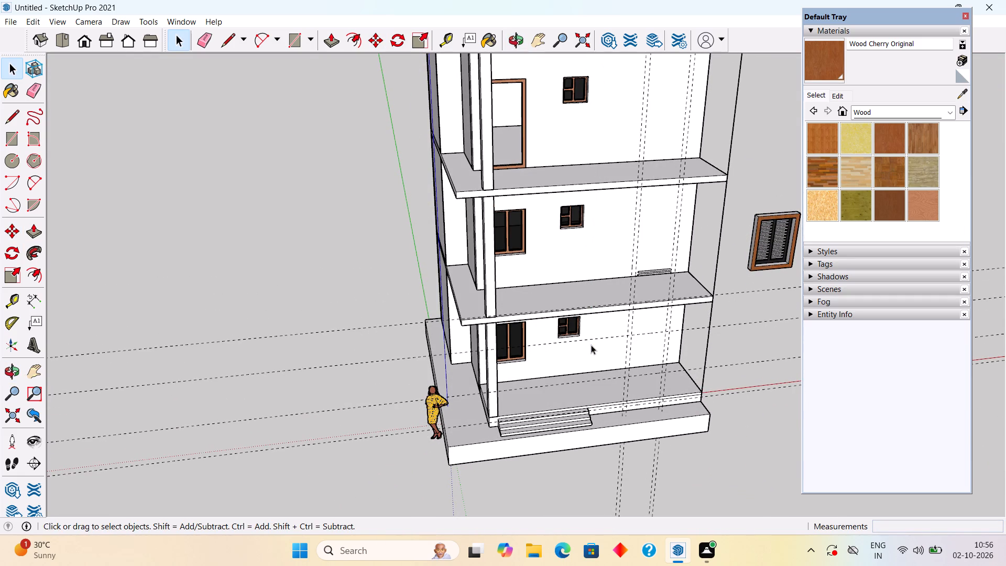
pyautogui.click(711, 323)
pyautogui.press('Delete')
# Examine the opened-up front of the house and the relocated grilled window from several sides, including its exposed bar ends.
pyautogui.moveTo(701, 309); pyautogui.dragTo(470, 278, button='middle')
pyautogui.scroll(-6, 470, 278)
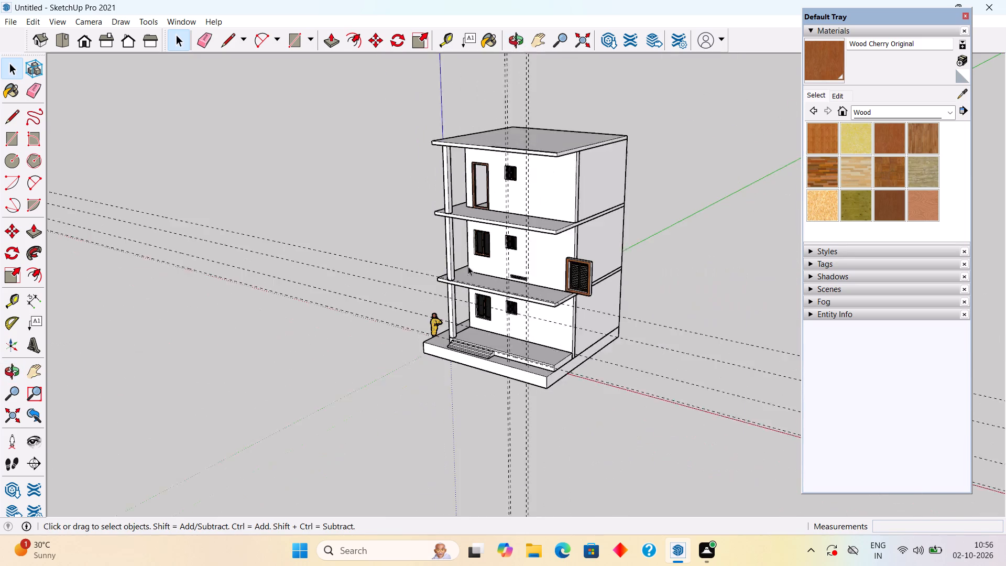
pyautogui.scroll(-1, 468, 266)
pyautogui.moveTo(679, 456); pyautogui.dragTo(856, 393, button='middle')
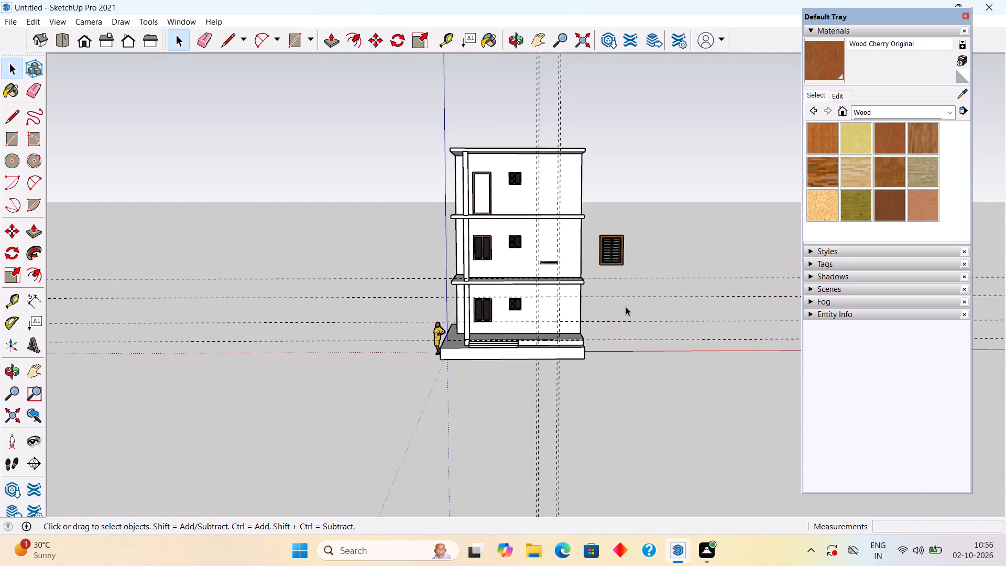
pyautogui.moveTo(538, 282); pyautogui.dragTo(666, 487, button='middle')
pyautogui.scroll(4, 510, 270)
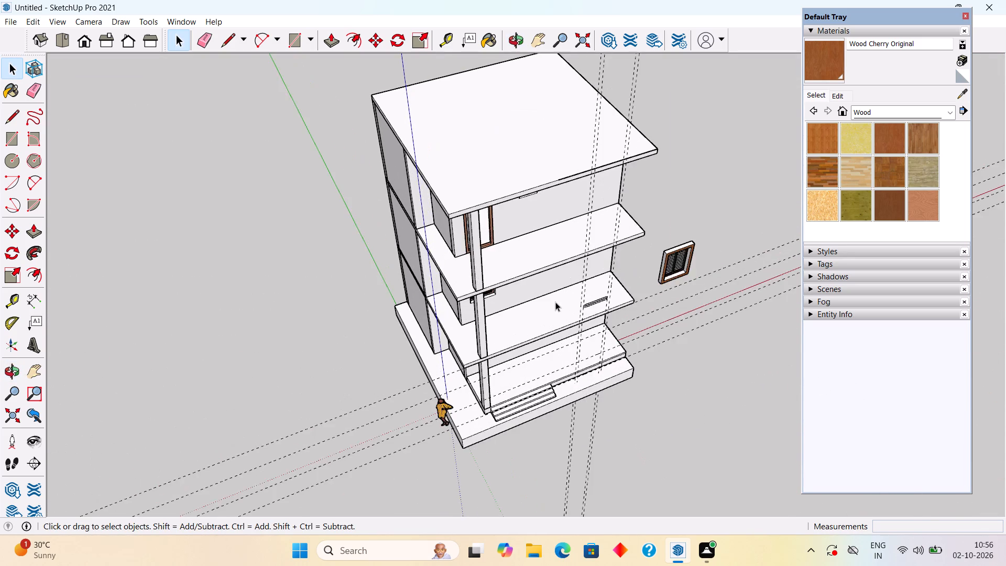
pyautogui.scroll(9, 555, 302)
pyautogui.scroll(3, 619, 298)
pyautogui.moveTo(537, 268); pyautogui.dragTo(510, 266, button='middle')
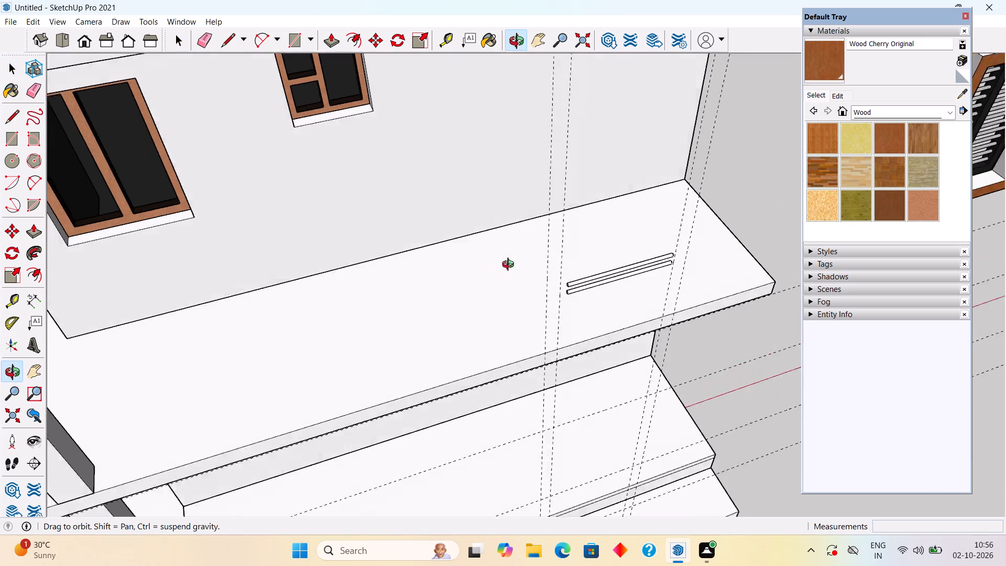
pyautogui.moveTo(510, 266); pyautogui.dragTo(281, 194, button='middle')
pyautogui.scroll(-2, 282, 194)
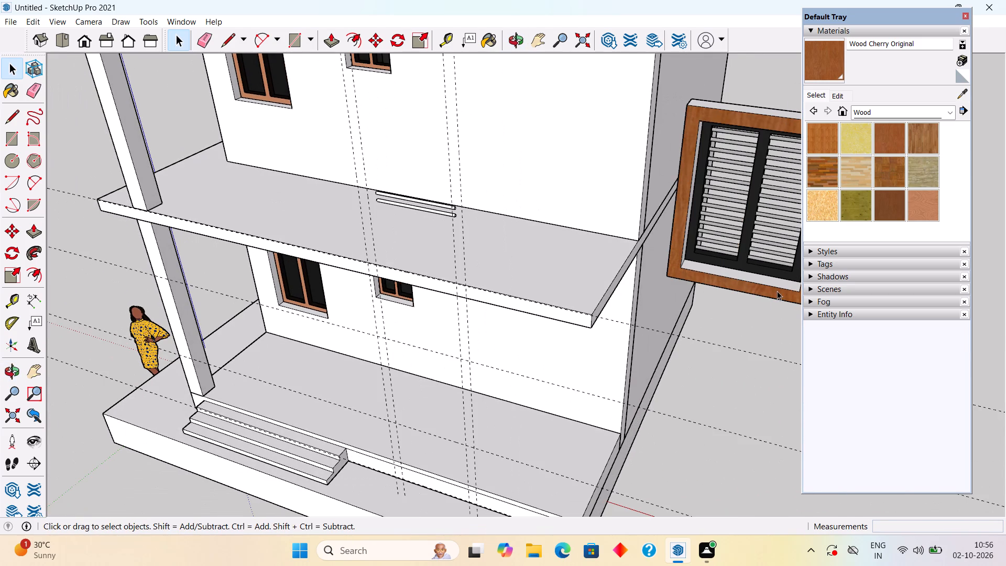
pyautogui.scroll(-3, 777, 291)
pyautogui.moveTo(693, 278); pyautogui.dragTo(366, 230, button='middle')
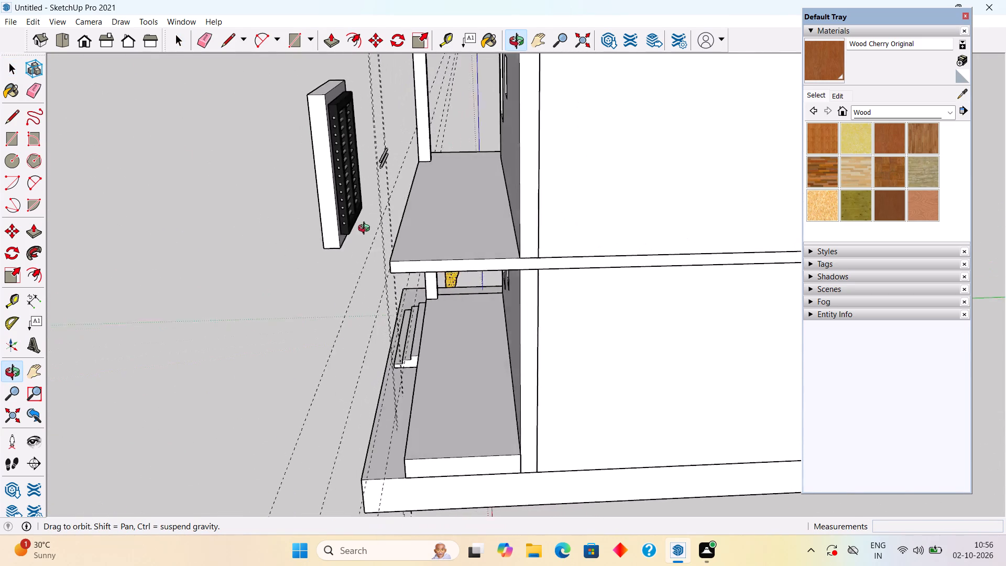
pyautogui.moveTo(366, 230); pyautogui.dragTo(251, 237, button='middle')
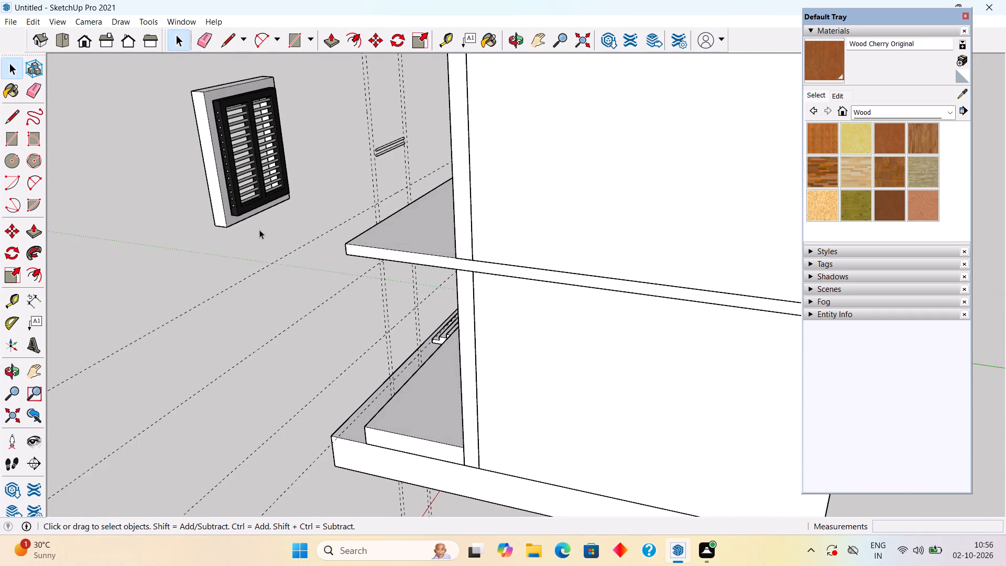
pyautogui.scroll(10, 215, 158)
pyautogui.moveTo(230, 159); pyautogui.dragTo(378, 214, button='middle')
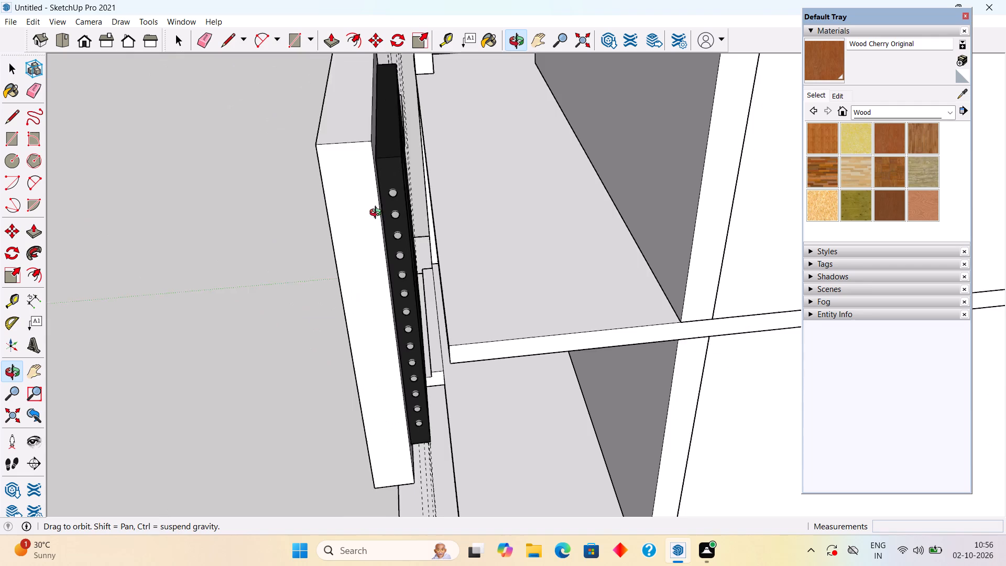
pyautogui.moveTo(378, 214); pyautogui.dragTo(369, 194, button='middle')
pyautogui.moveTo(392, 166); pyautogui.dragTo(328, 219, button='middle')
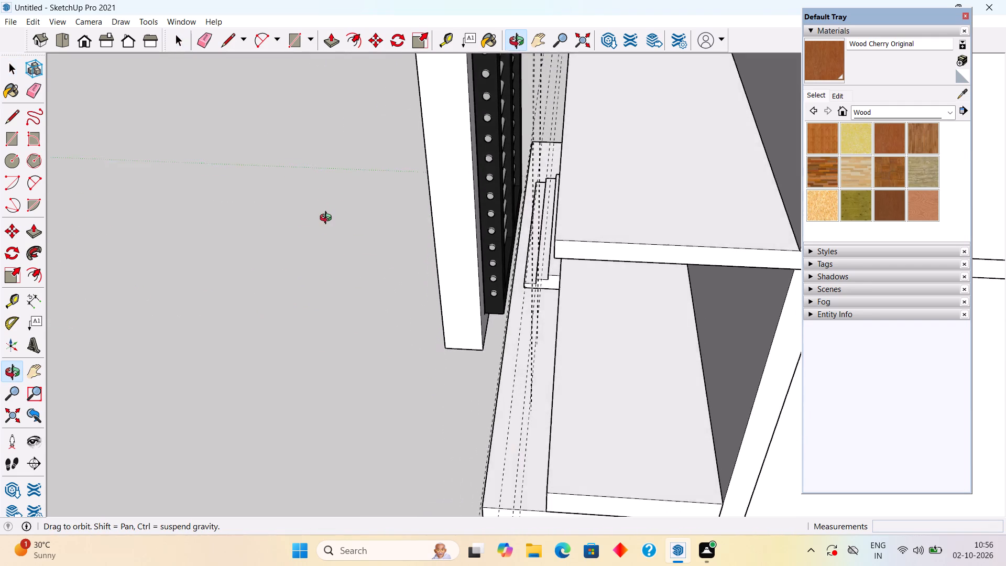
pyautogui.moveTo(328, 219); pyautogui.dragTo(572, 281, button='middle')
pyautogui.scroll(-8, 572, 281)
pyautogui.moveTo(476, 276); pyautogui.dragTo(476, 206, button='middle')
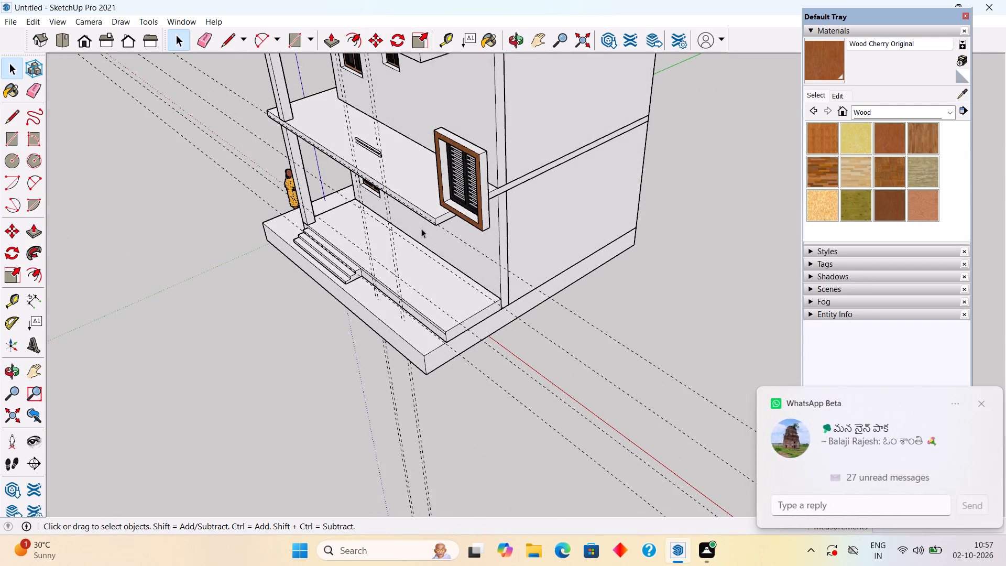
# Delete the two stray horizontal bars left floating at the middle storey where the grilled window stood.
pyautogui.moveTo(413, 222); pyautogui.dragTo(736, 226, button='middle')
pyautogui.scroll(3, 559, 229)
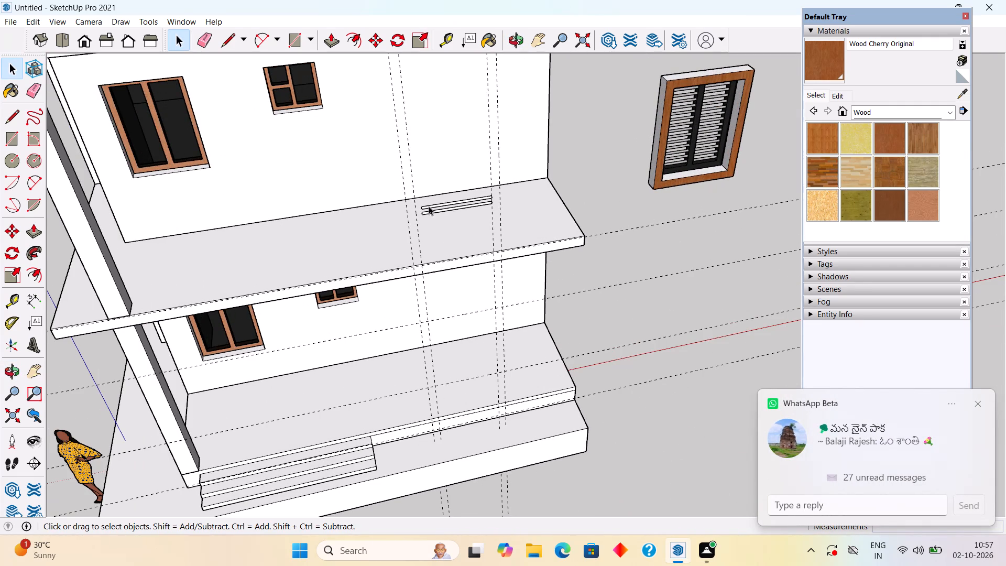
pyautogui.click(430, 205)
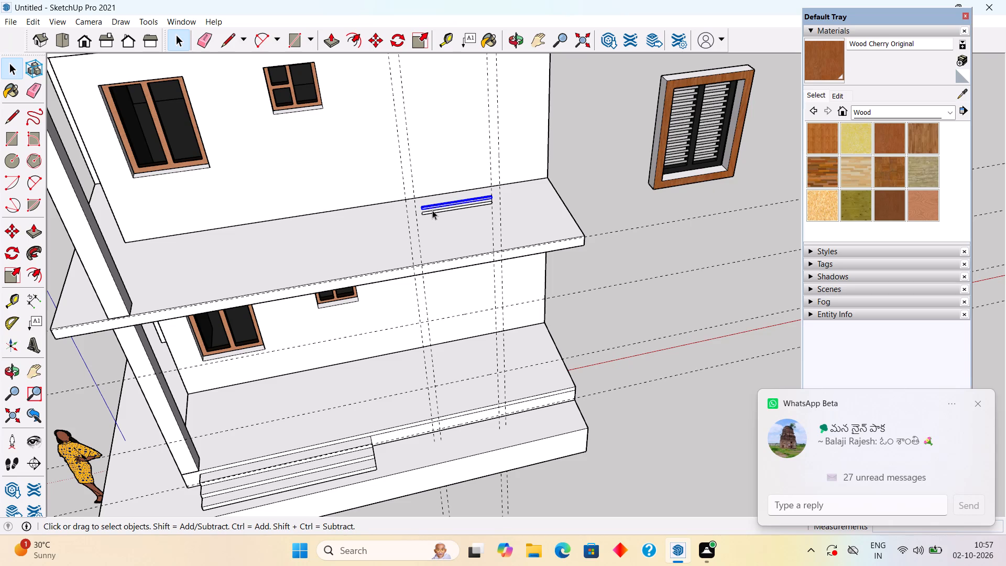
pyautogui.press('Delete')
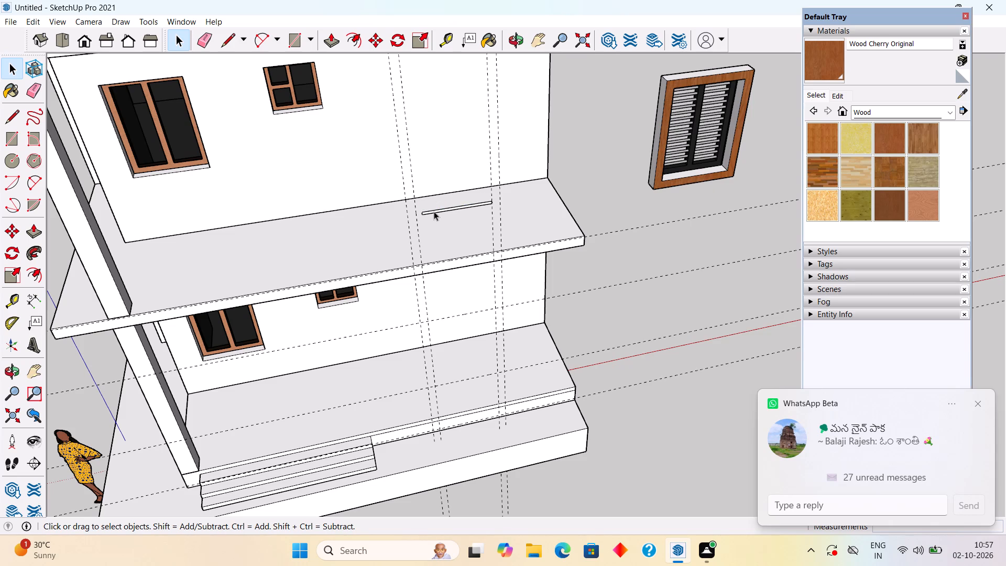
pyautogui.click(434, 211)
pyautogui.press('Delete')
# Delete all construction guides from the model.
pyautogui.scroll(-9, 455, 203)
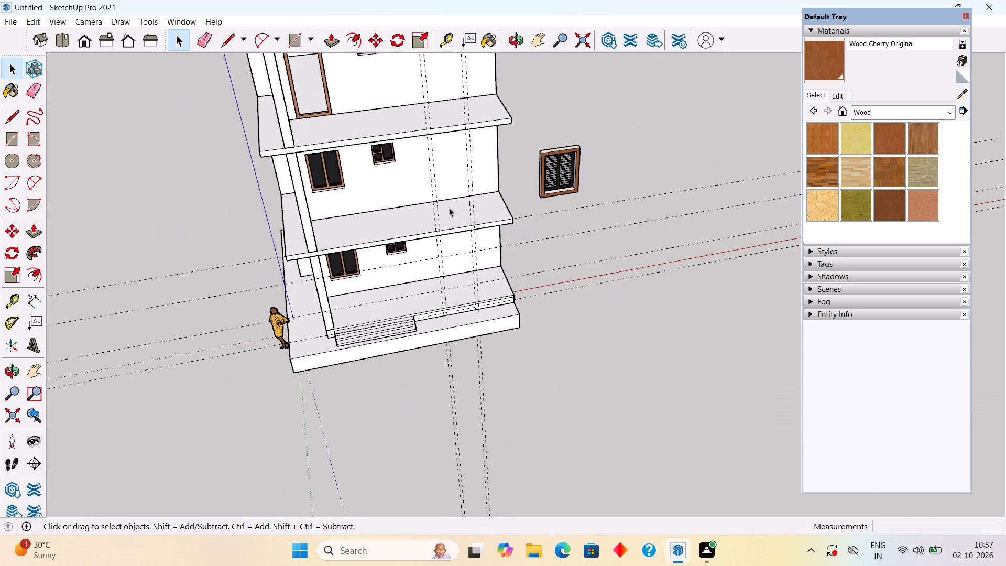
pyautogui.click(30, 20)
pyautogui.click(60, 133)
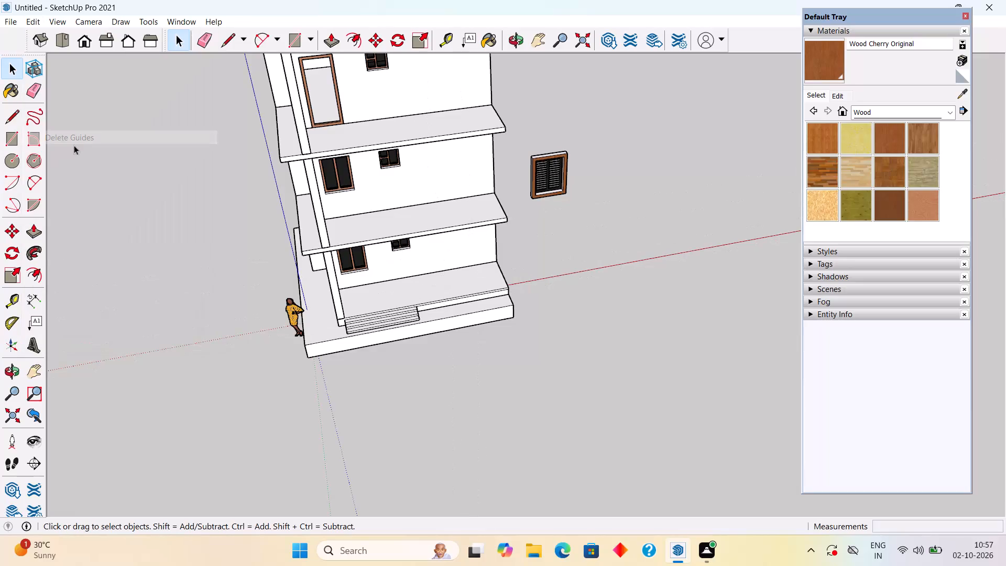
# Explode the grille group beside the house so its black frame and horizontal bars can be handled separately.
pyautogui.moveTo(690, 235); pyautogui.dragTo(495, 188, button='middle')
pyautogui.moveTo(625, 200); pyautogui.dragTo(307, 208, button='middle')
pyautogui.scroll(-1, 289, 215)
pyautogui.scroll(5, 561, 222)
pyautogui.scroll(3, 458, 181)
pyautogui.scroll(-5, 356, 140)
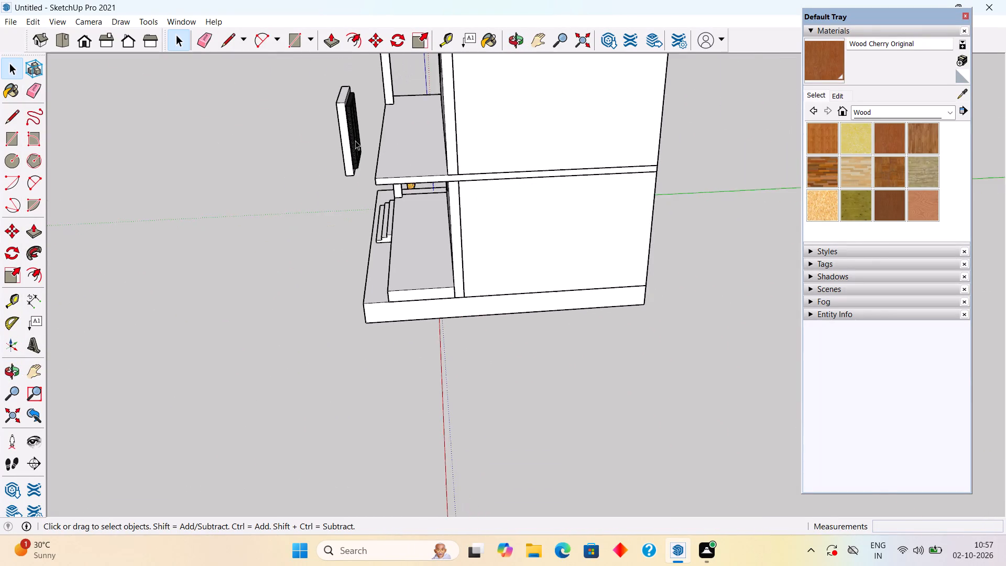
pyautogui.scroll(10, 355, 140)
pyautogui.moveTo(353, 119); pyautogui.dragTo(352, 141, button='middle')
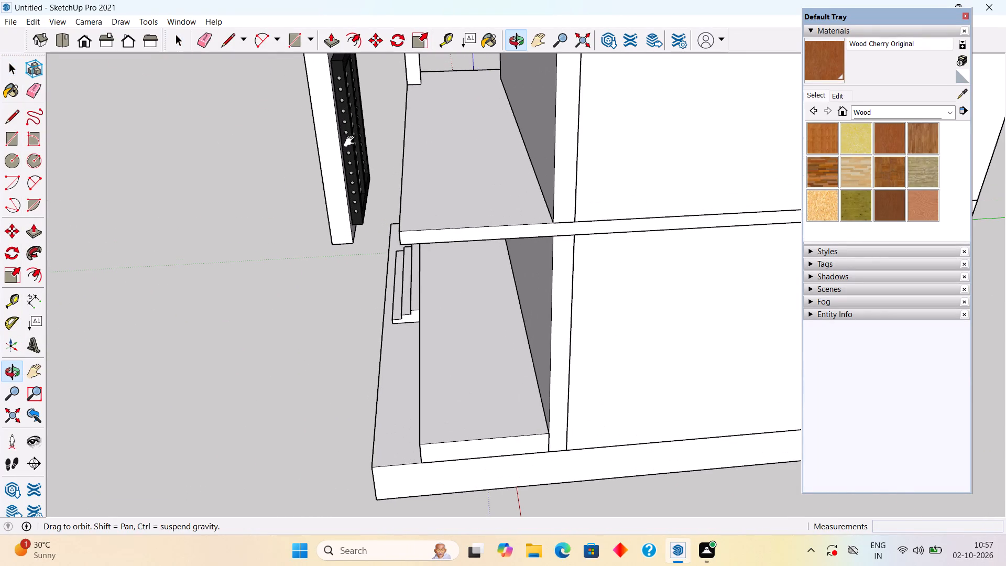
pyautogui.moveTo(352, 141); pyautogui.dragTo(352, 281, button='middle')
pyautogui.scroll(-1, 356, 296)
pyautogui.scroll(9, 356, 307)
pyautogui.moveTo(323, 327); pyautogui.dragTo(321, 313, button='middle')
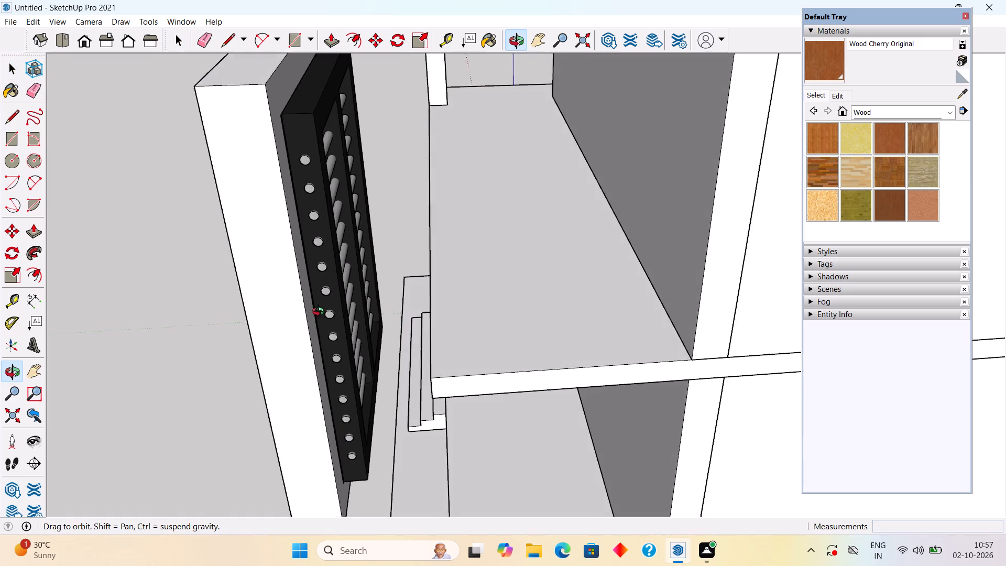
pyautogui.moveTo(321, 313); pyautogui.dragTo(191, 293, button='middle')
pyautogui.moveTo(290, 246); pyautogui.dragTo(224, 259, button='middle')
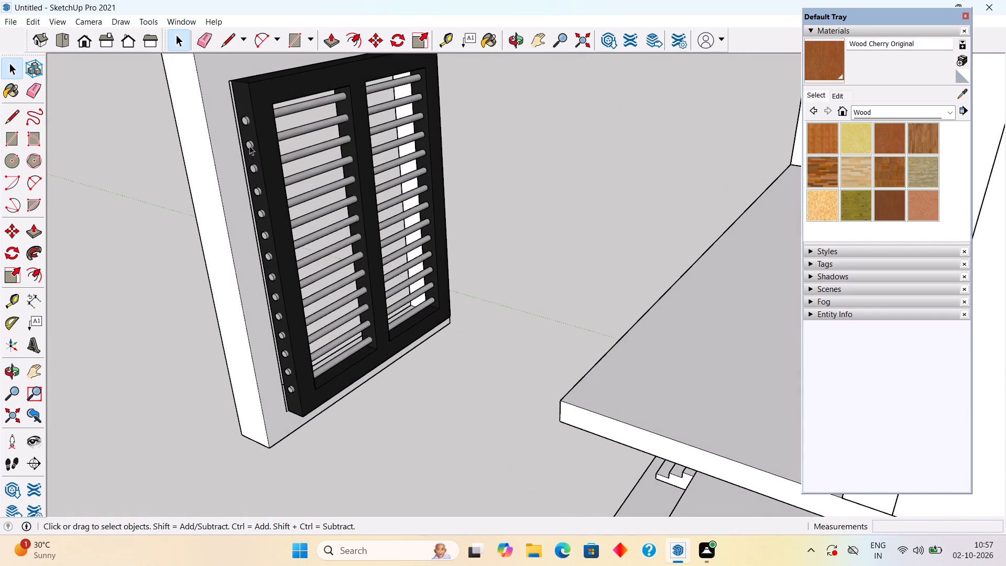
pyautogui.click(248, 121)
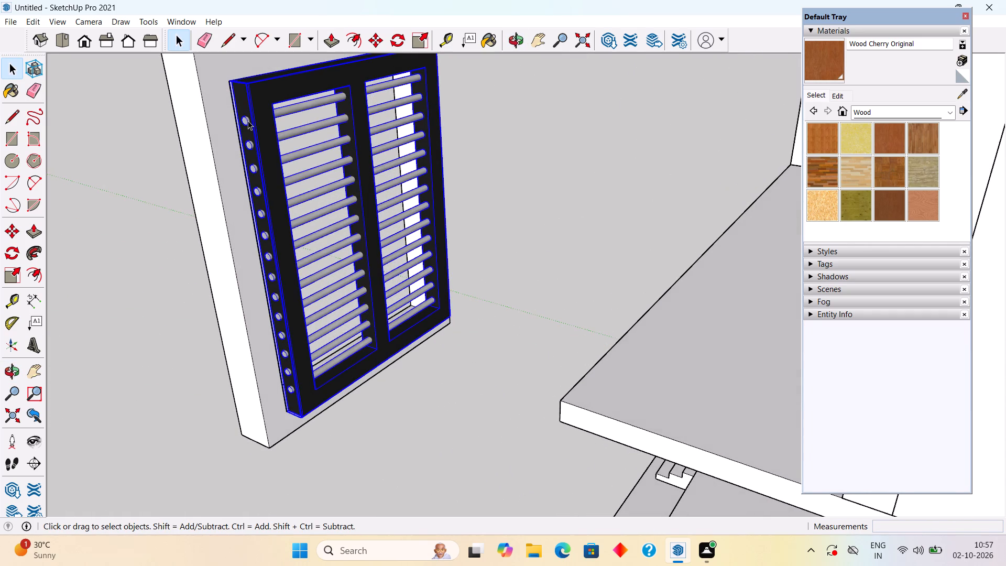
pyautogui.rightClick(257, 134)
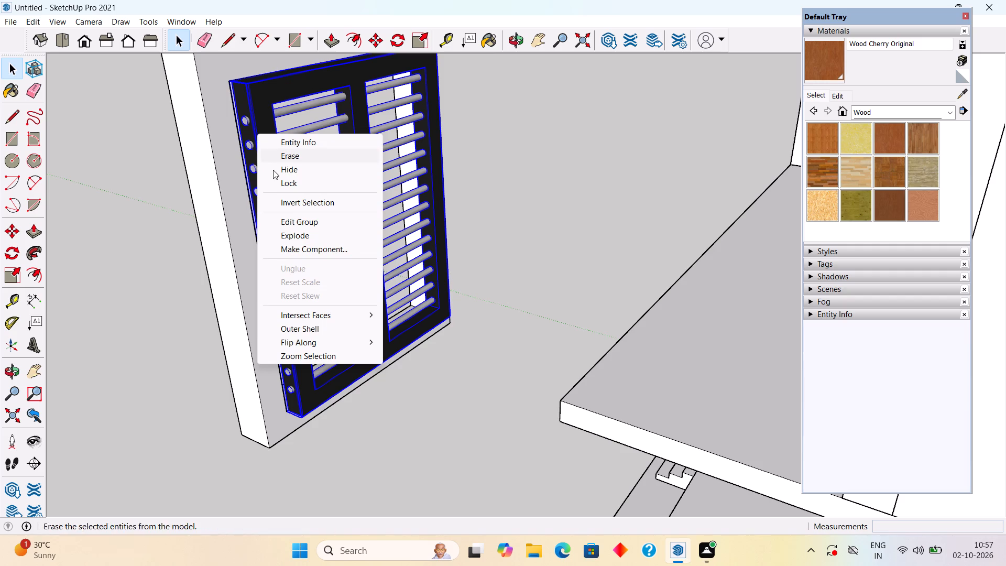
pyautogui.click(296, 235)
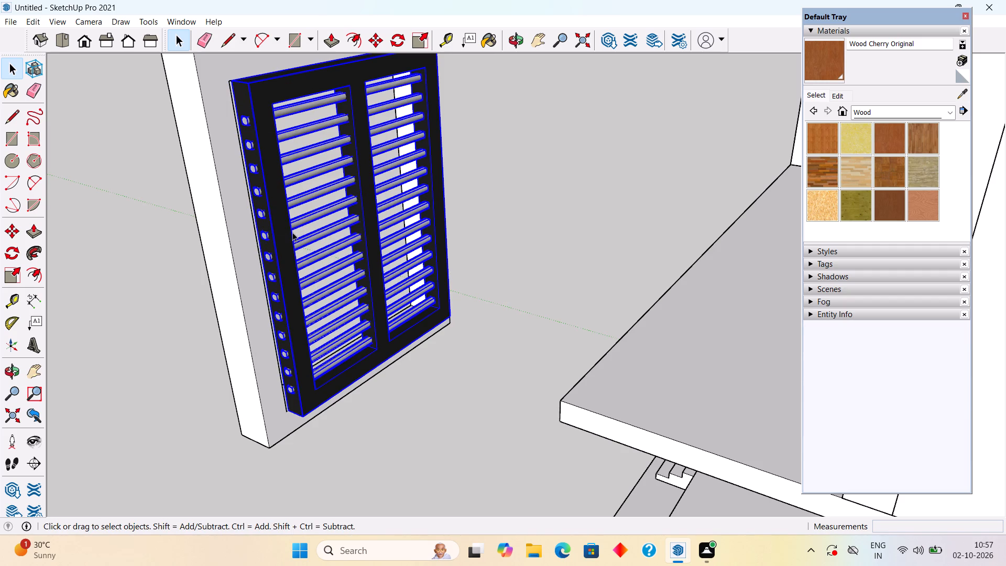
# Move the black grille frame 1" along the red axis to cover the bar ends protruding from its side.
pyautogui.click(290, 232)
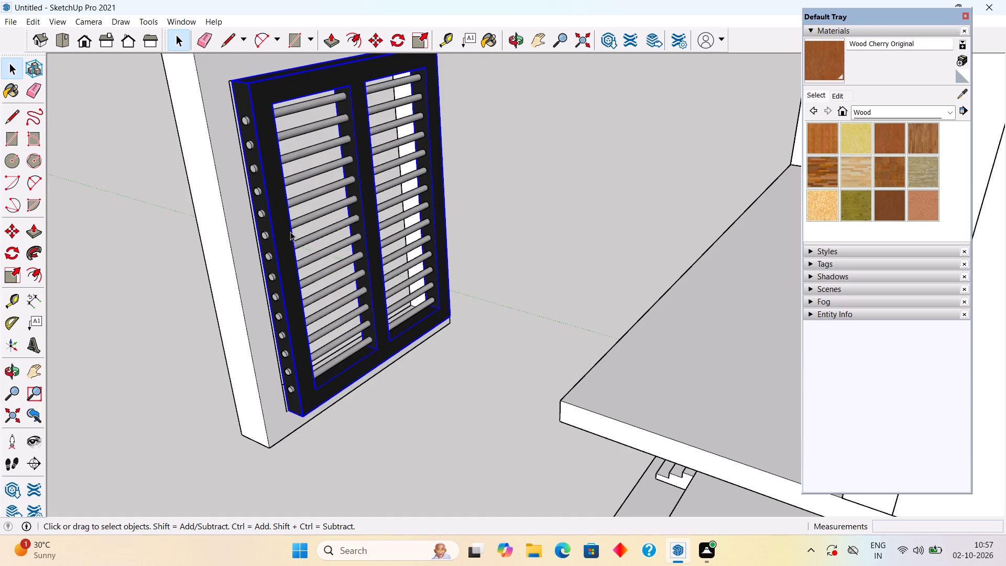
pyautogui.press('m')
pyautogui.click(290, 232)
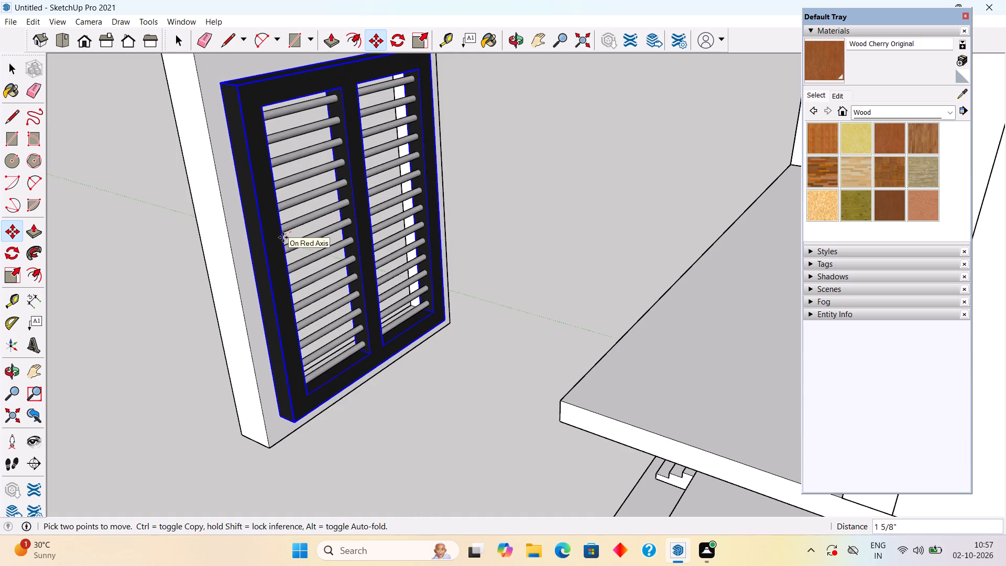
pyautogui.press('1')
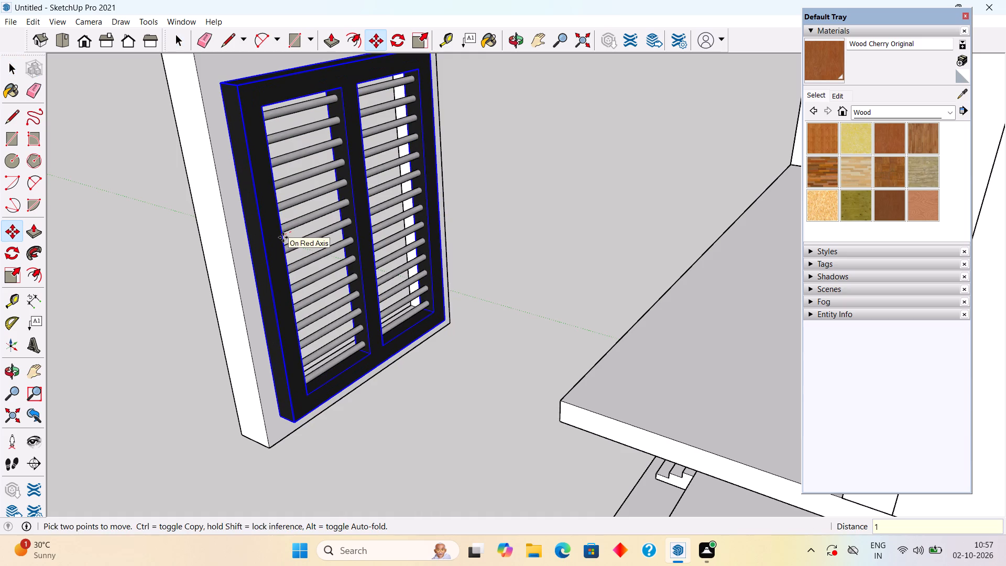
pyautogui.hotkey('shift', '"')
pyautogui.press('Return')
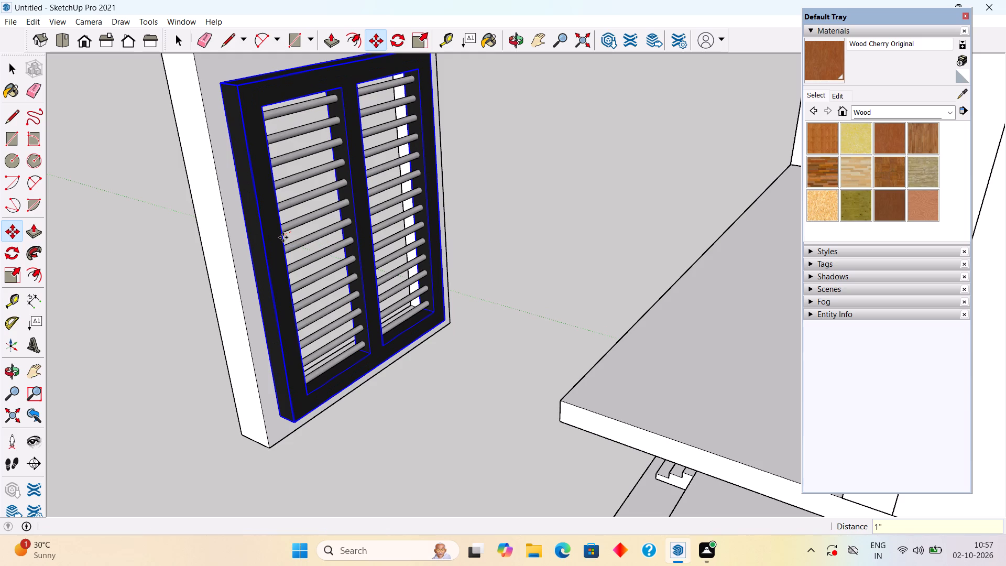
pyautogui.press('space')
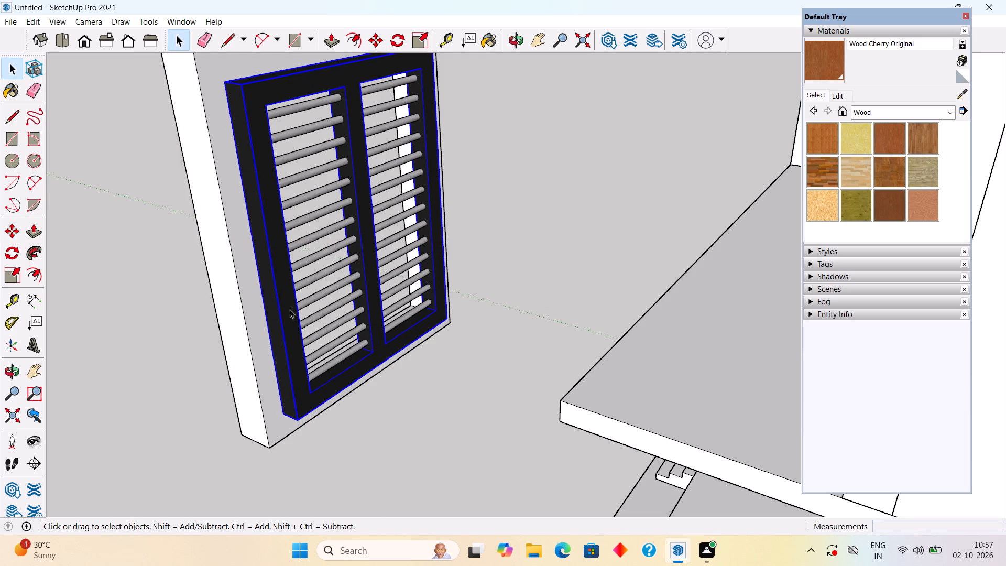
# Examine the shifted black grille frame from the side, back and front to check how it covers the bar ends.
pyautogui.moveTo(332, 327); pyautogui.dragTo(523, 356, button='middle')
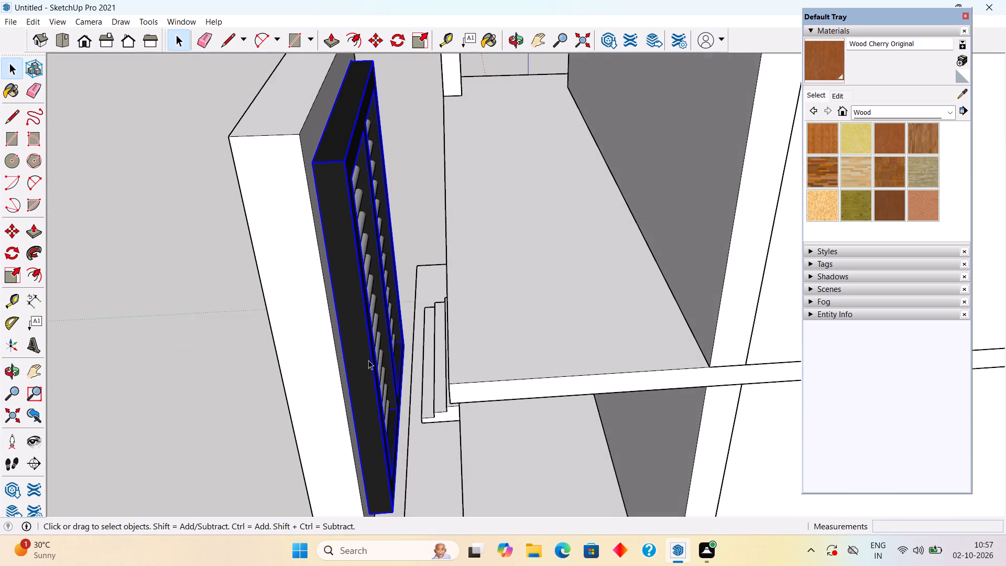
pyautogui.moveTo(367, 361); pyautogui.dragTo(747, 289, button='middle')
pyautogui.scroll(-3, 593, 339)
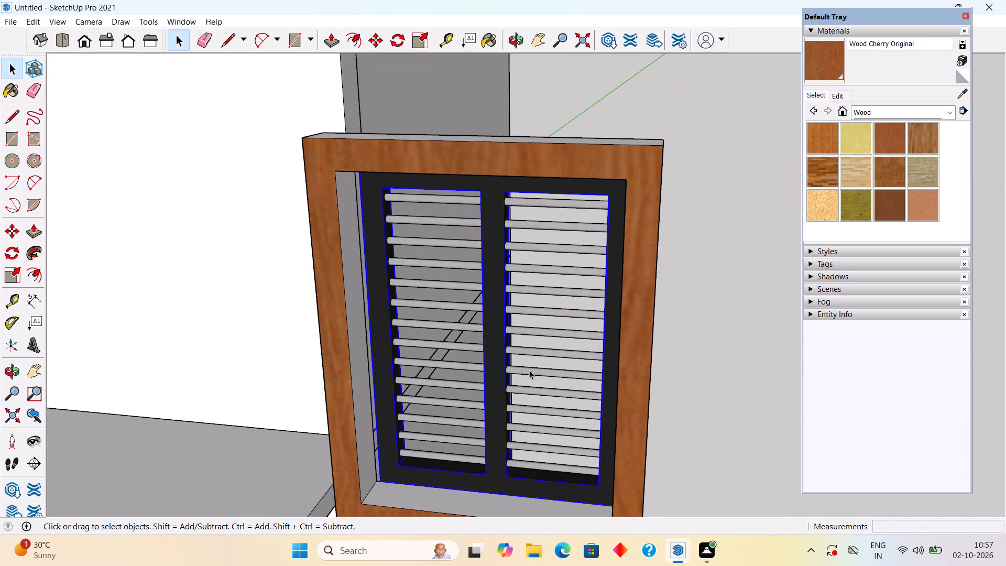
pyautogui.scroll(-1, 528, 373)
pyautogui.moveTo(531, 356); pyautogui.dragTo(554, 201, button='middle')
pyautogui.scroll(3, 513, 354)
pyautogui.scroll(-3, 484, 425)
pyautogui.moveTo(535, 422); pyautogui.dragTo(648, 428, button='middle')
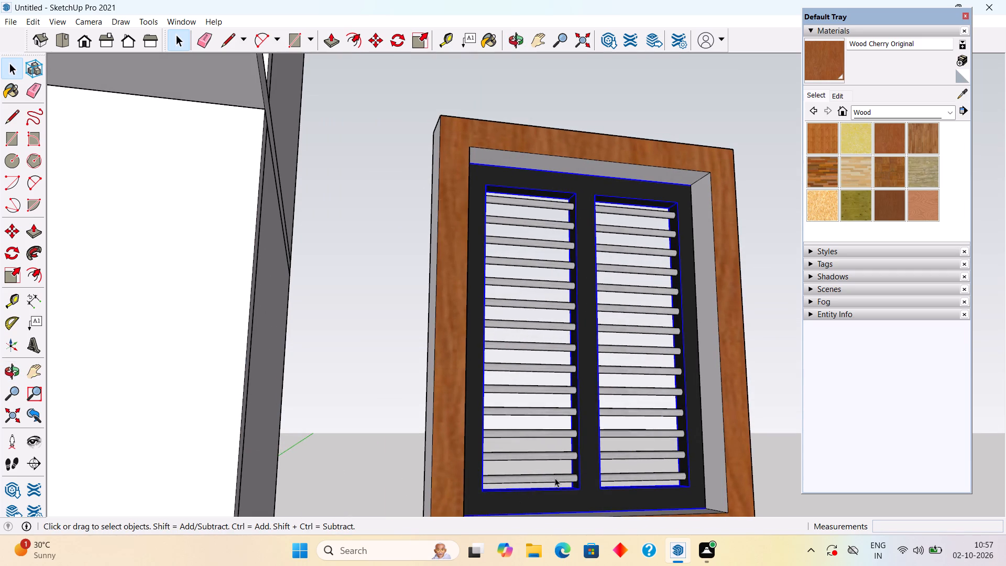
pyautogui.keyDown('shift'); pyautogui.moveTo(555, 485); pyautogui.dragTo(554, 476, button='middle'); pyautogui.keyUp('shift')
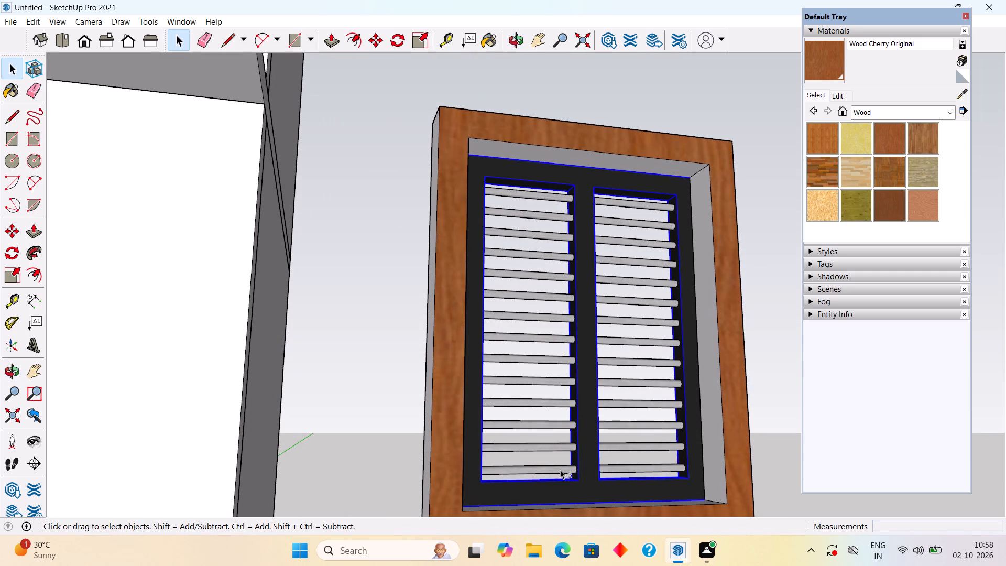
pyautogui.keyDown('shift'); pyautogui.moveTo(559, 470); pyautogui.dragTo(554, 443, button='middle'); pyautogui.keyUp('shift')
# Group the black grille frame together with all its horizontal bars in the window beside the house.
pyautogui.moveTo(555, 442); pyautogui.dragTo(504, 166)
pyautogui.moveTo(522, 271); pyautogui.dragTo(441, 405, button='middle')
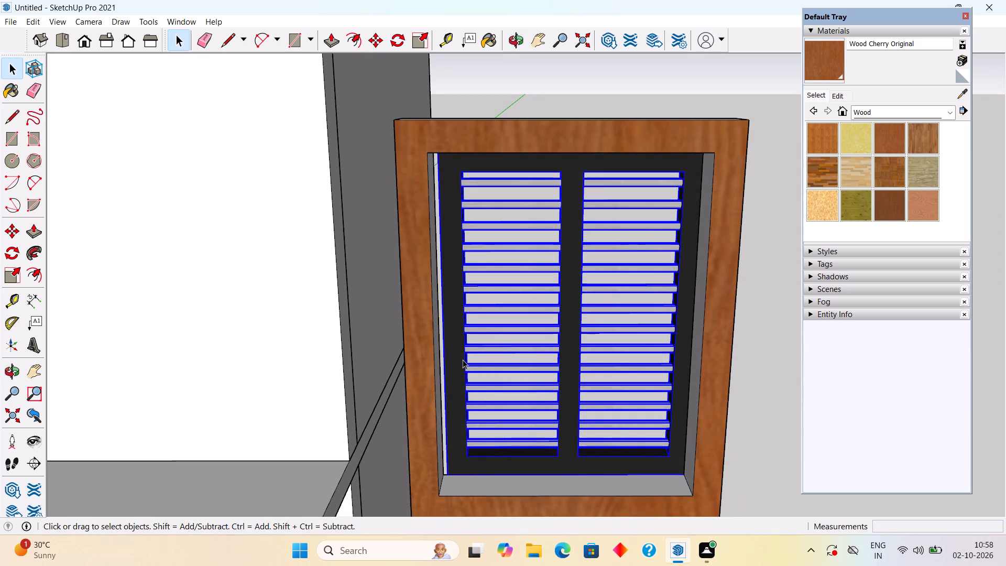
pyautogui.click(463, 360)
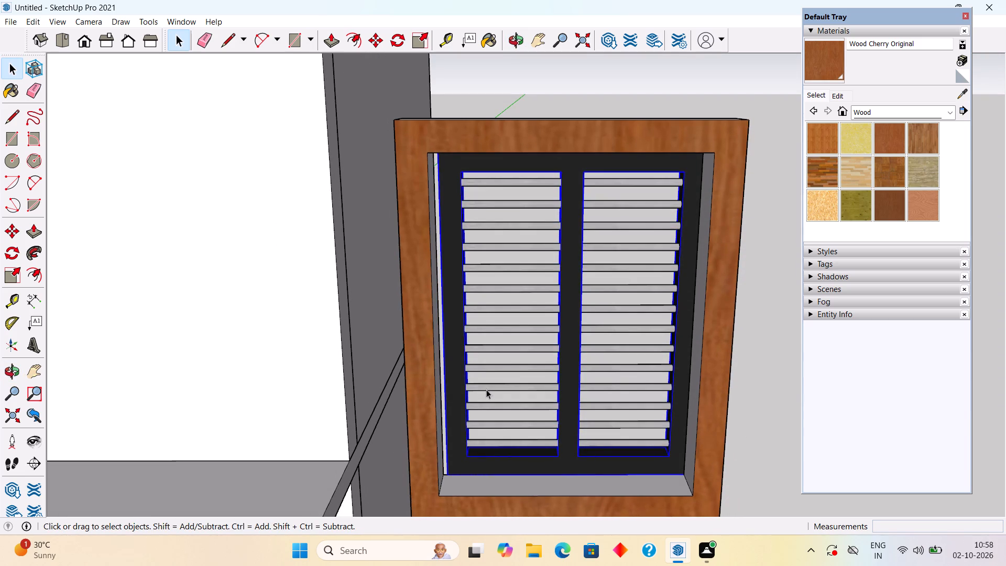
pyautogui.moveTo(530, 444); pyautogui.dragTo(502, 271)
pyautogui.moveTo(502, 271); pyautogui.dragTo(489, 172)
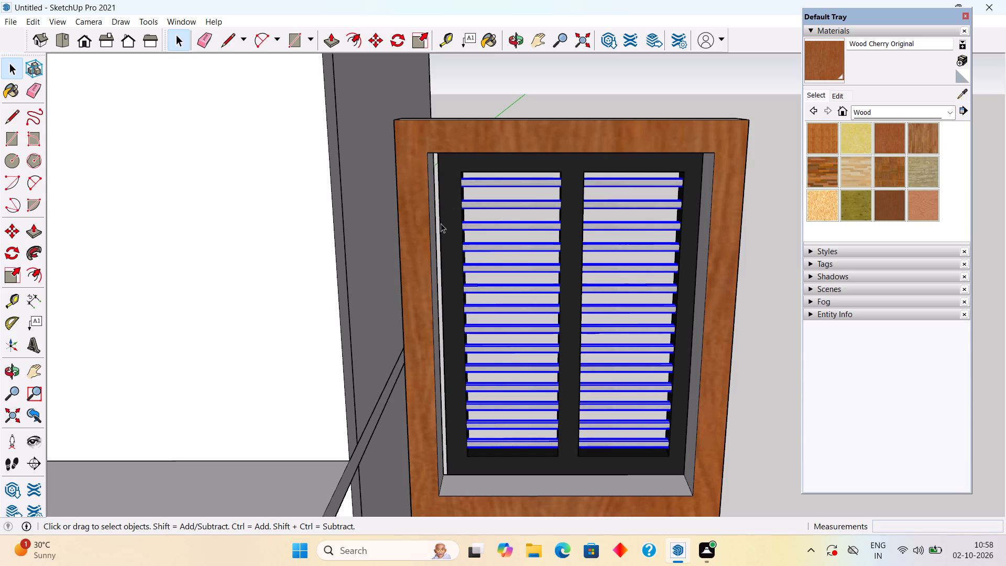
pyautogui.keyDown('shift'); pyautogui.click(450, 256); pyautogui.keyUp('shift')
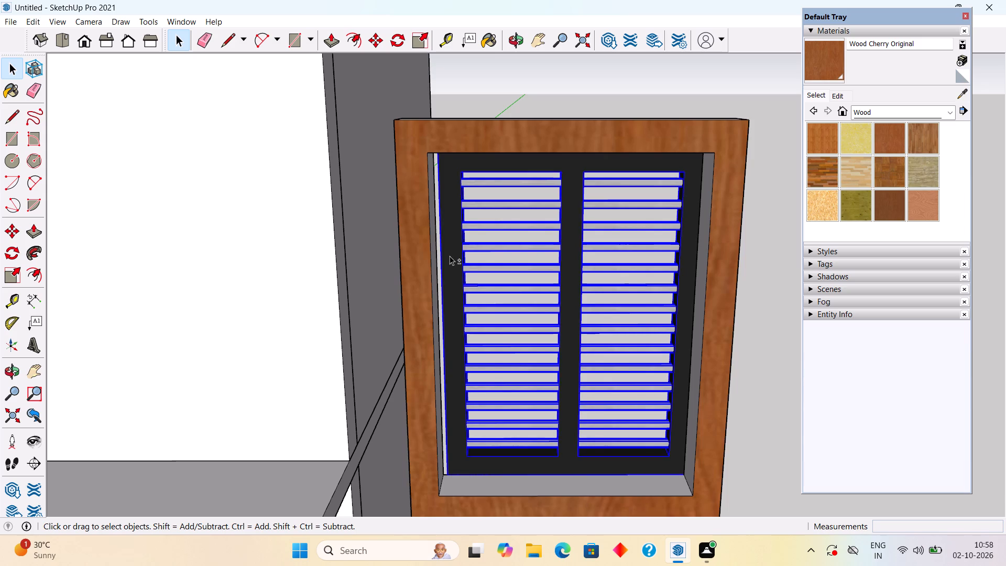
pyautogui.keyDown('shift'); pyautogui.rightClick(452, 258); pyautogui.keyUp('shift')
pyautogui.click(491, 380)
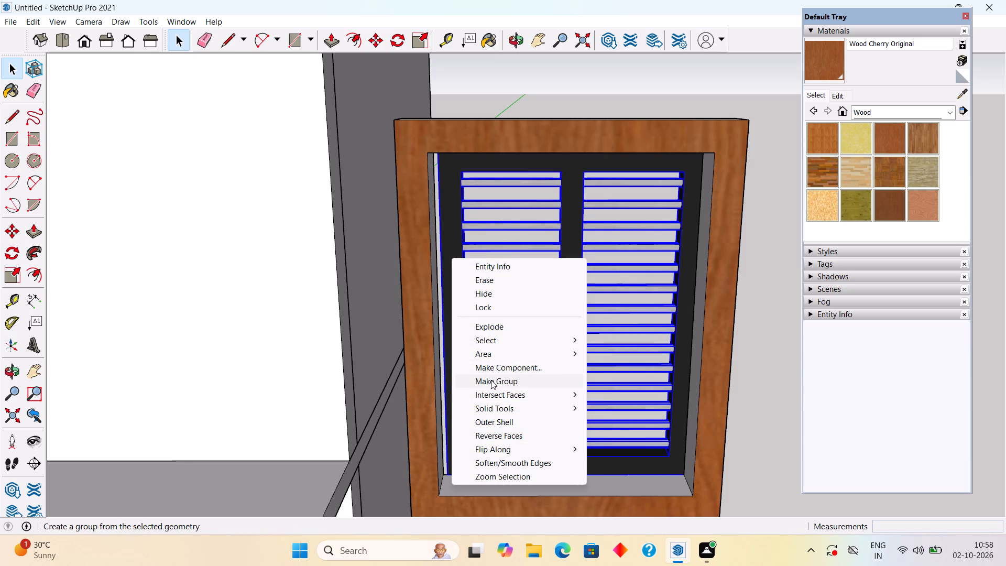
pyautogui.click(748, 286)
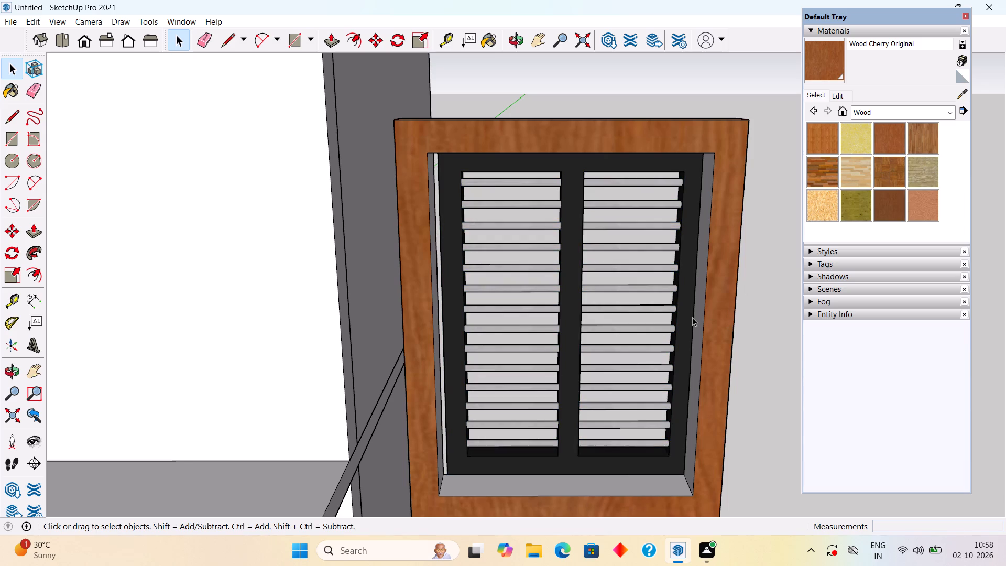
# Inspect the regrouped grille within its wood surround from several sides, and view the window alongside the whole house.
pyautogui.click(562, 312)
pyautogui.moveTo(562, 312); pyautogui.dragTo(166, 286, button='middle')
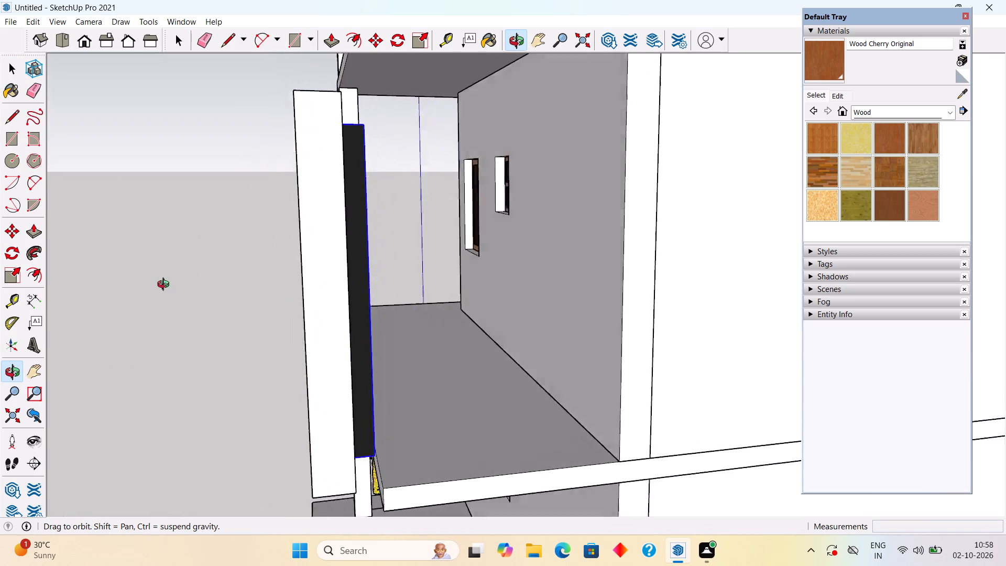
pyautogui.moveTo(166, 286); pyautogui.dragTo(1005, 308, button='middle')
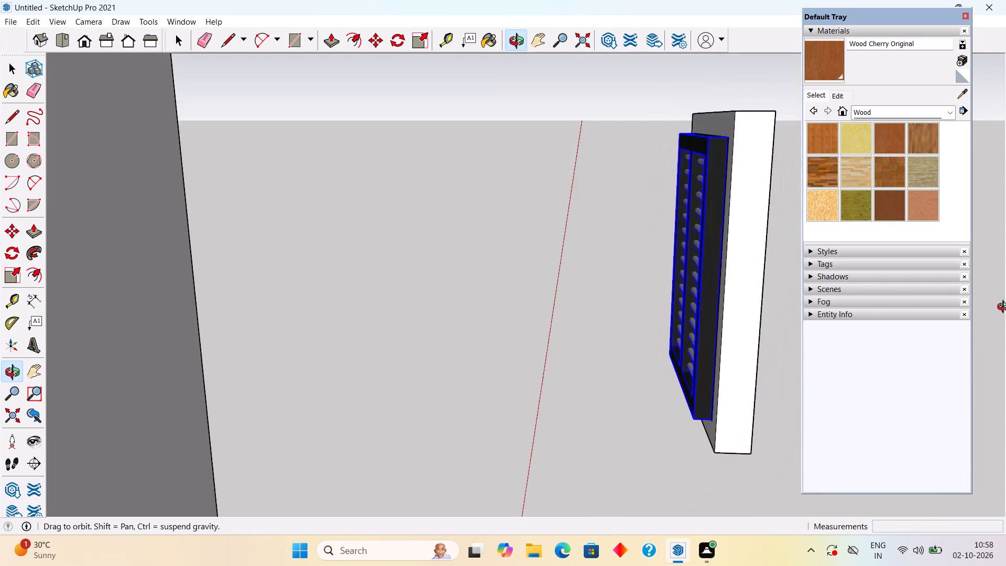
pyautogui.moveTo(1005, 308); pyautogui.dragTo(569, 288, button='middle')
pyautogui.scroll(-3, 569, 288)
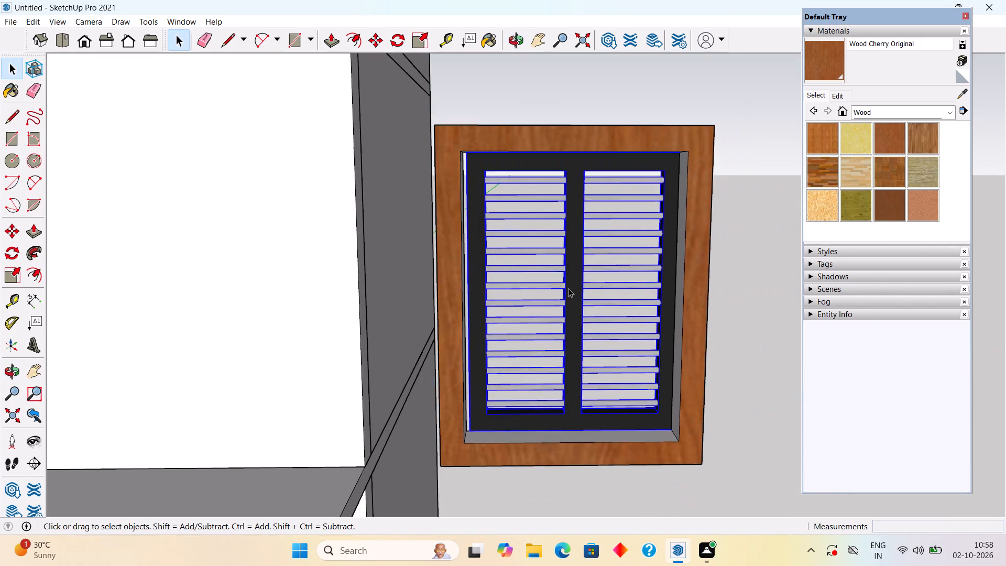
pyautogui.scroll(-4, 568, 288)
pyautogui.scroll(-10, 592, 342)
pyautogui.click(644, 270)
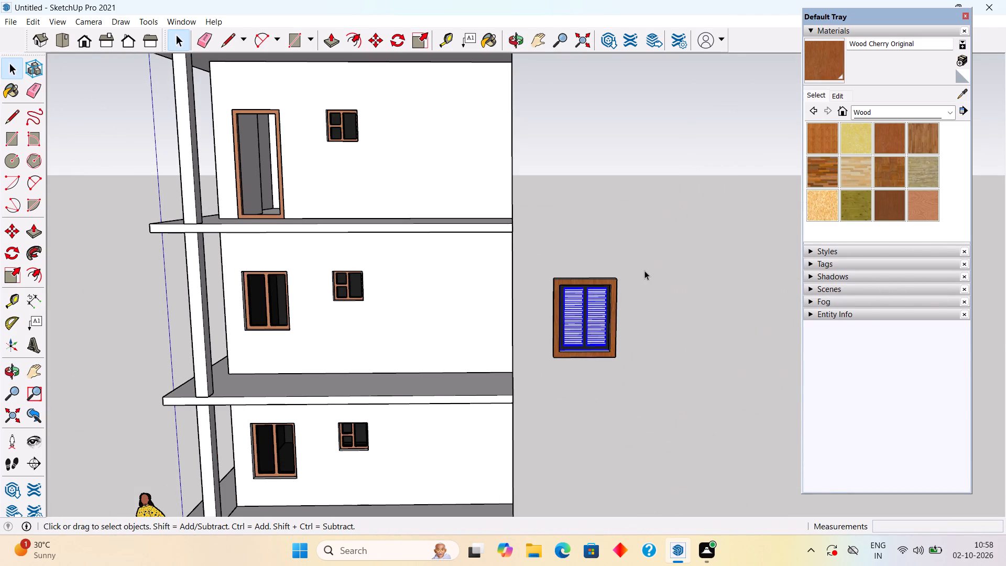
pyautogui.scroll(-5, 644, 270)
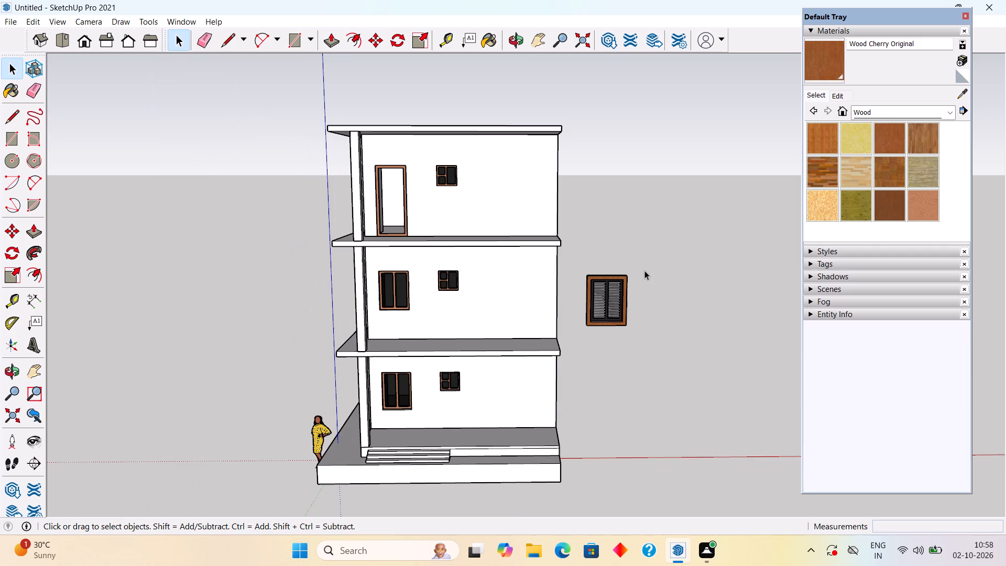
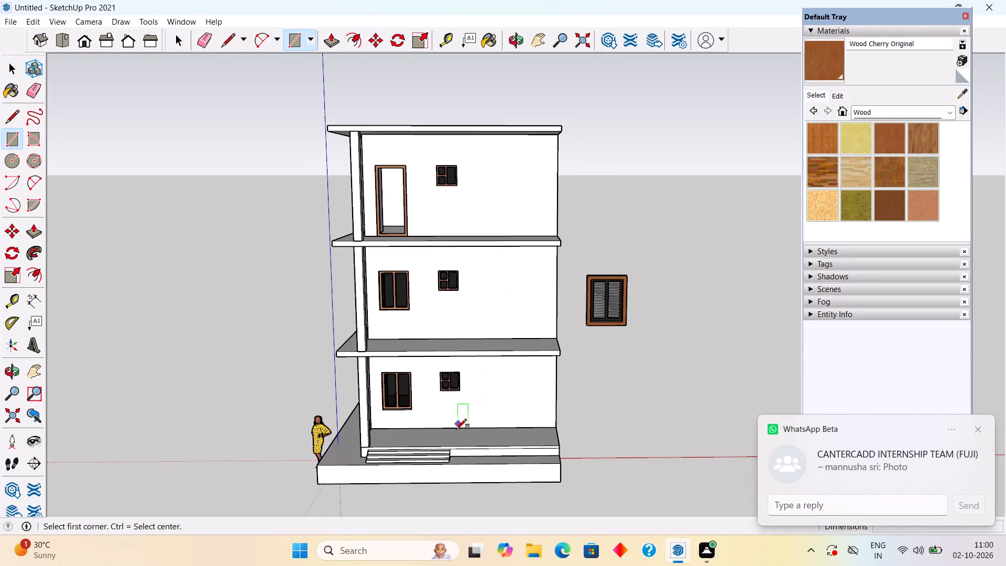
# Place a vertical guide 10' 7 1/2" in from the first-floor slab's end edge, aligned with the corner of the entrance steps.
pyautogui.press('space')
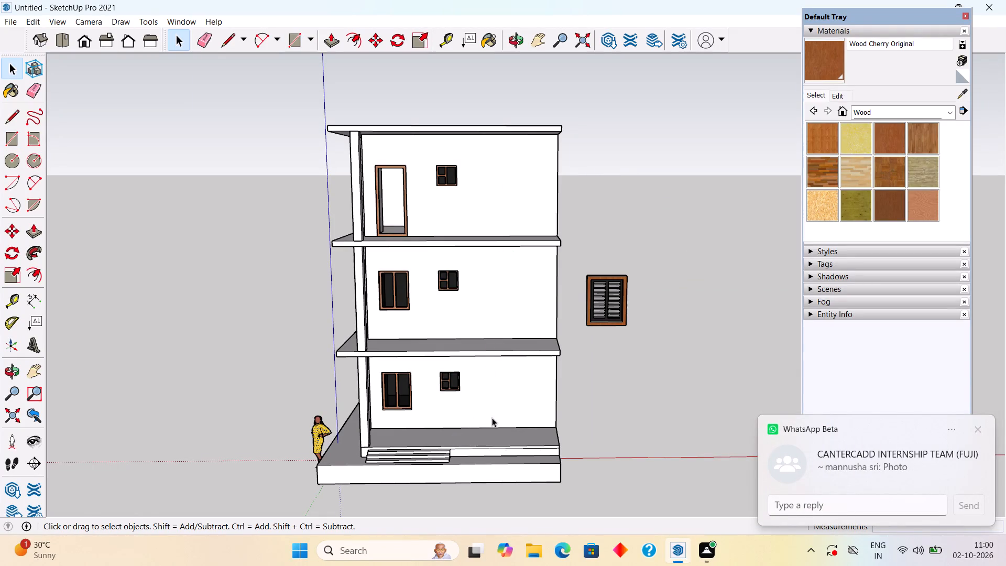
pyautogui.press('t')
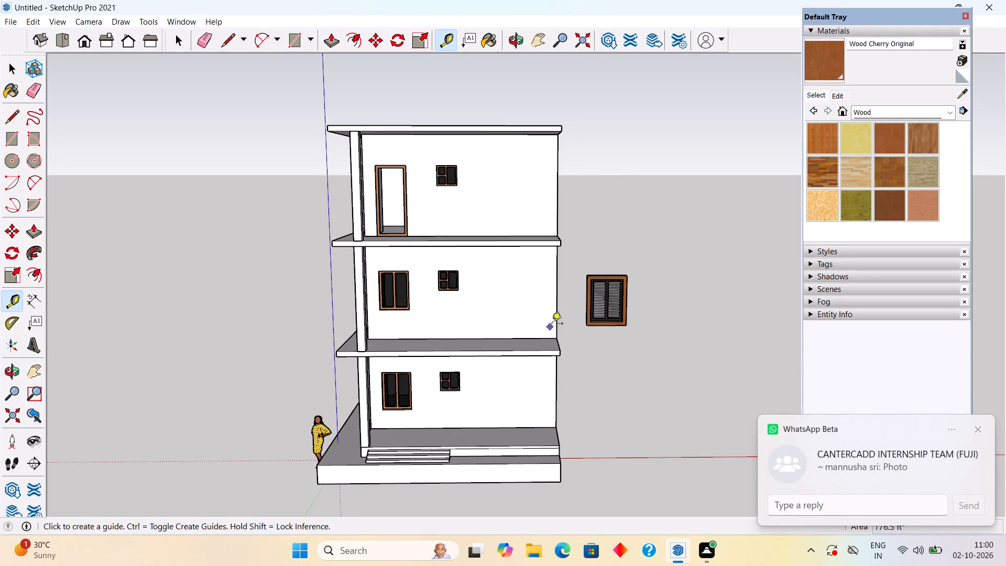
pyautogui.scroll(14, 558, 354)
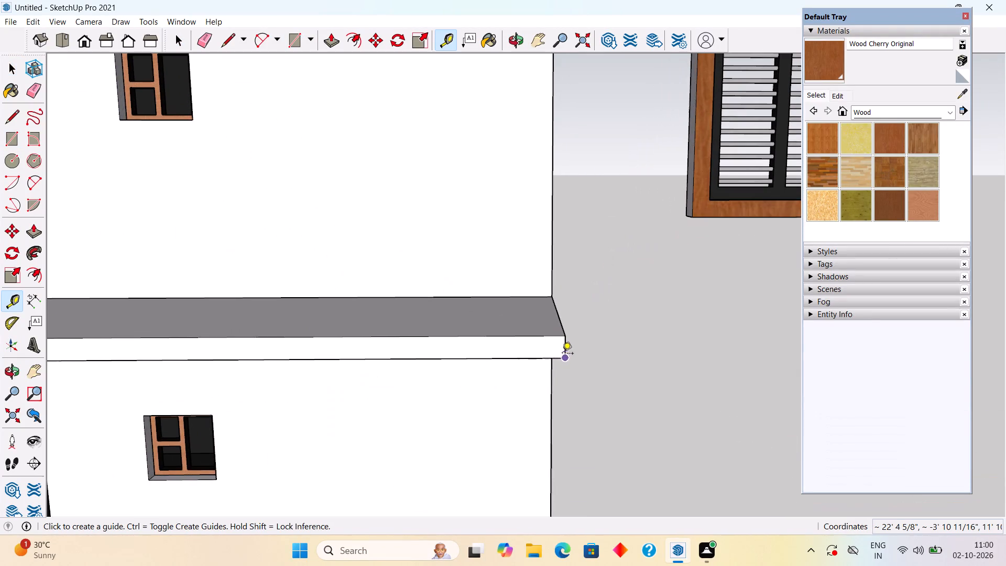
pyautogui.scroll(6, 564, 354)
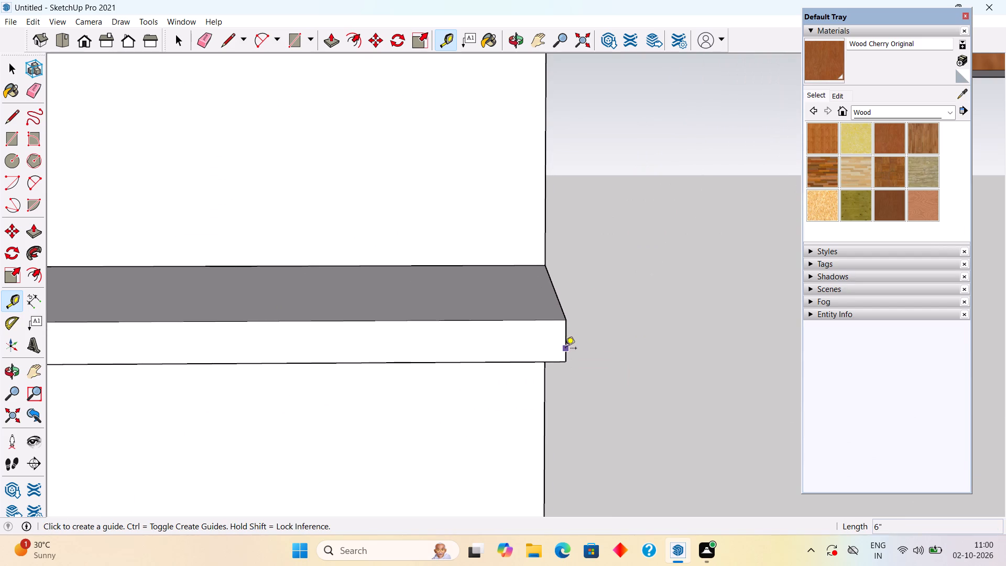
pyautogui.click(566, 350)
pyautogui.scroll(-17, 399, 360)
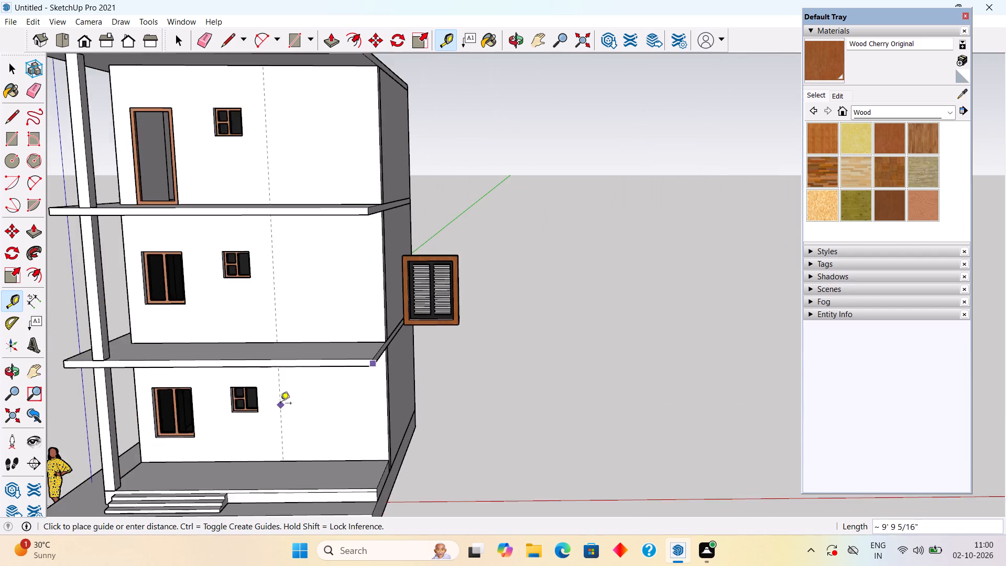
pyautogui.scroll(-3, 280, 404)
pyautogui.scroll(9, 237, 477)
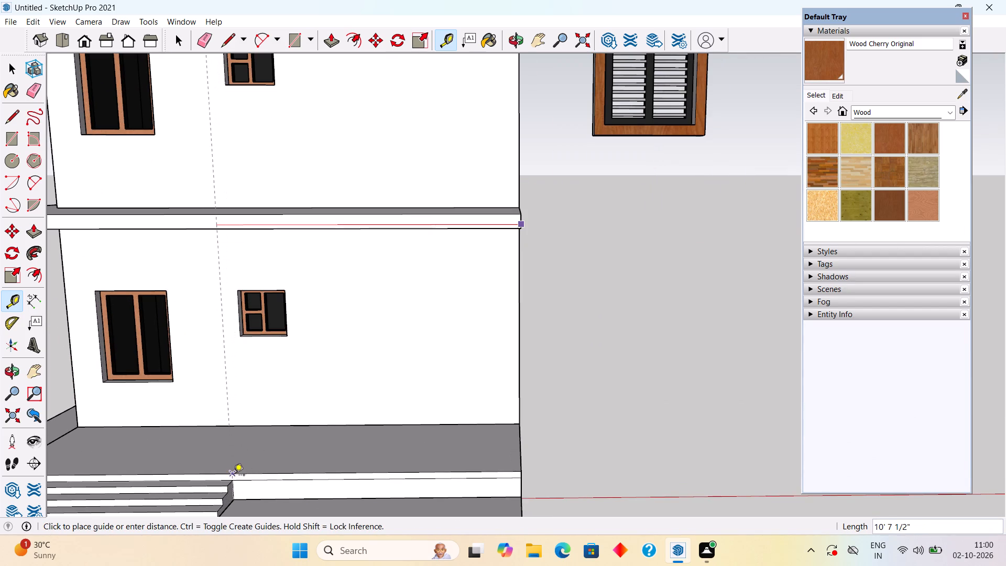
pyautogui.scroll(5, 233, 475)
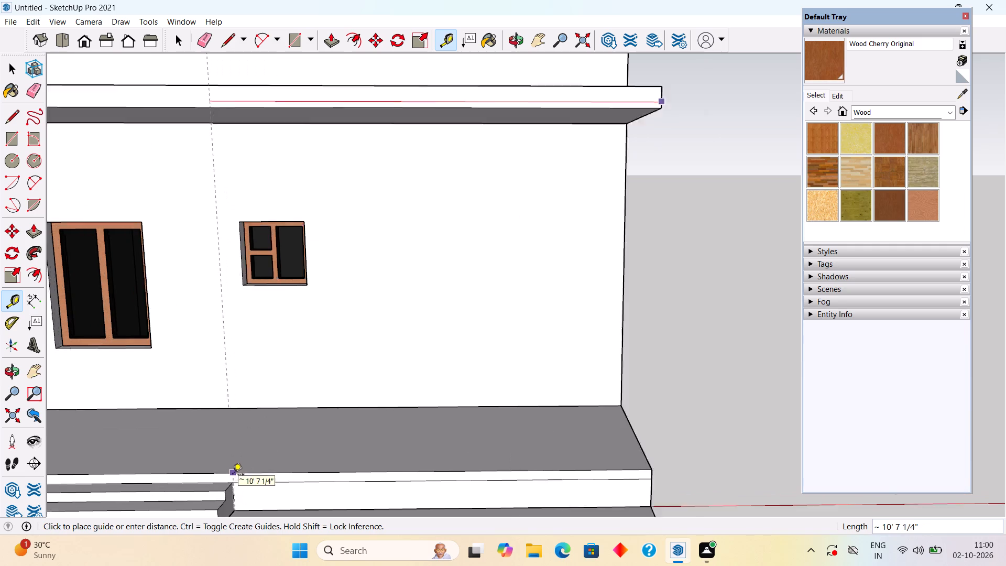
pyautogui.scroll(3, 232, 472)
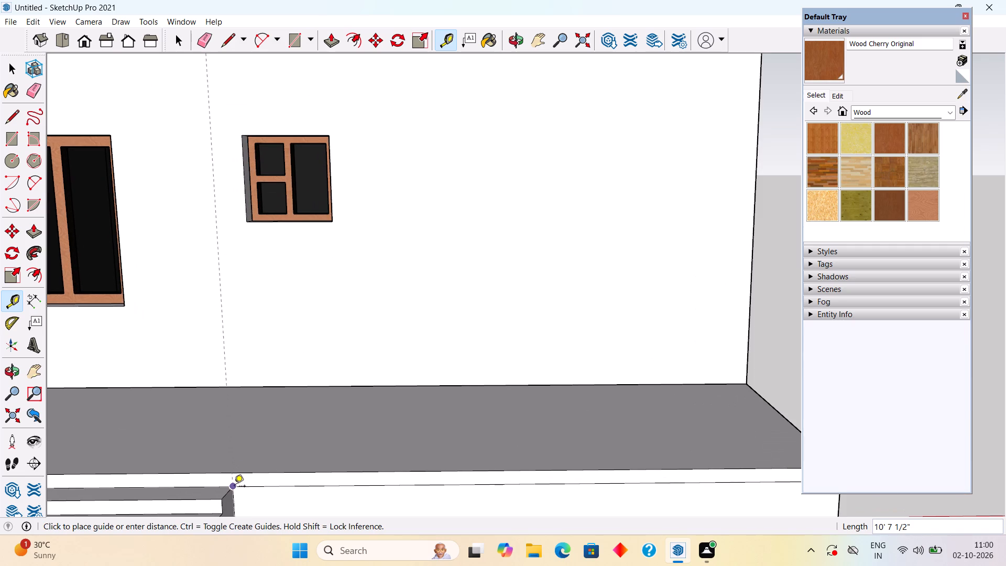
pyautogui.click(234, 487)
pyautogui.scroll(-10, 235, 485)
pyautogui.press('space')
# Draw a 10' 7 1/2" by 31' 6" vertical rectangle on the front, from the guide at the roof edge down to the base.
pyautogui.moveTo(305, 486); pyautogui.dragTo(307, 486, button='middle')
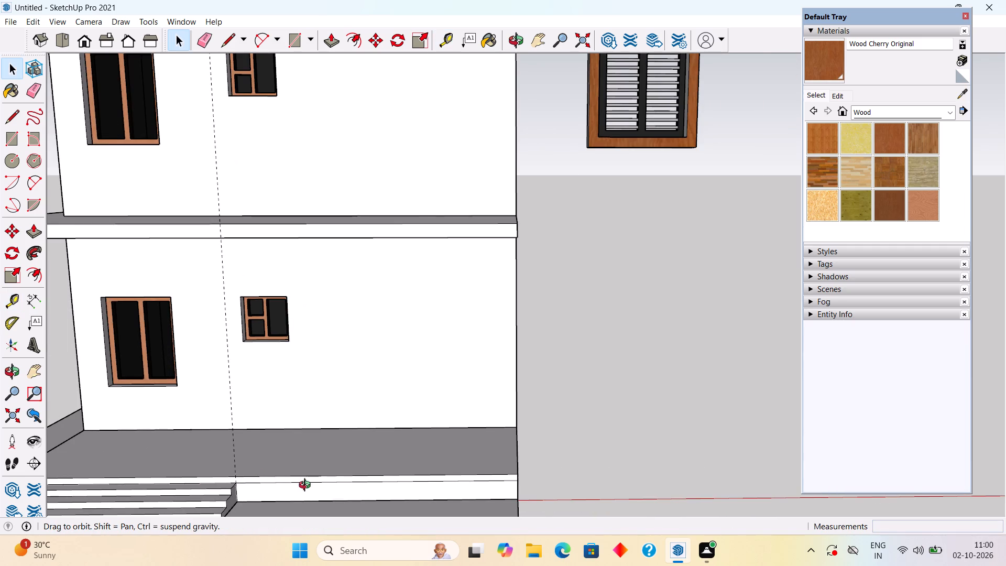
pyautogui.moveTo(307, 486); pyautogui.dragTo(653, 496, button='middle')
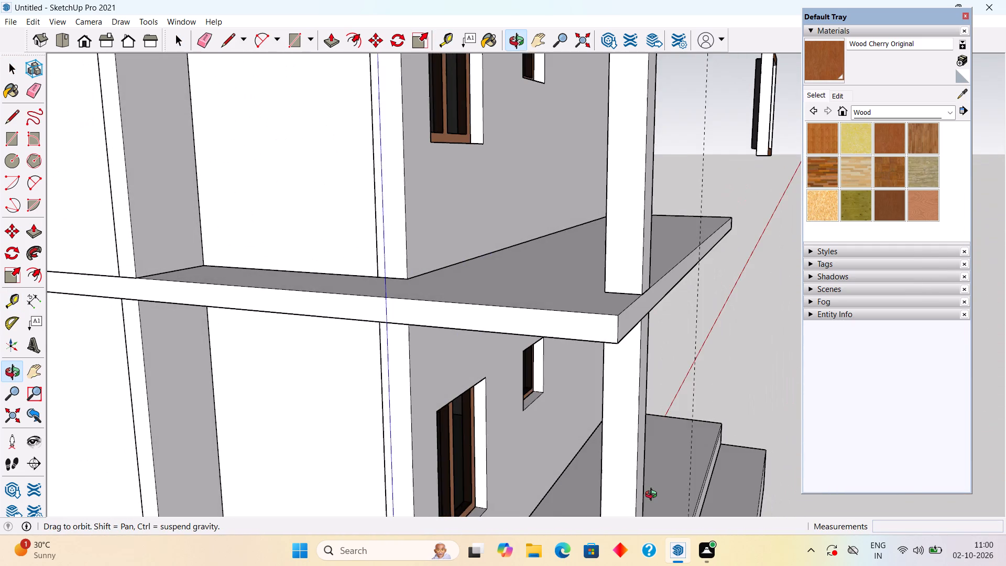
pyautogui.moveTo(653, 496); pyautogui.dragTo(530, 469, button='middle')
pyautogui.scroll(-8, 531, 469)
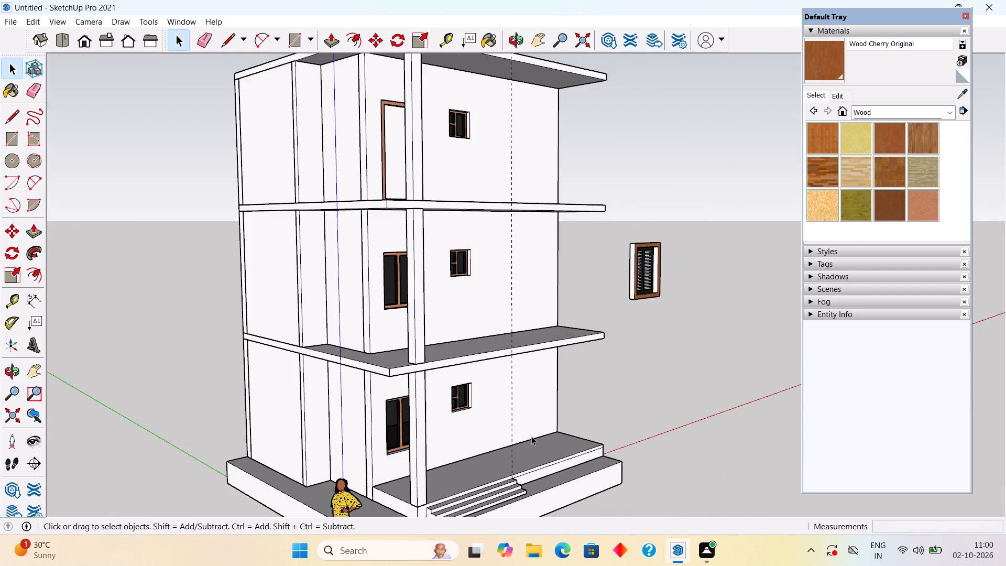
pyautogui.moveTo(555, 443); pyautogui.dragTo(319, 481, button='middle')
pyautogui.scroll(-1, 550, 450)
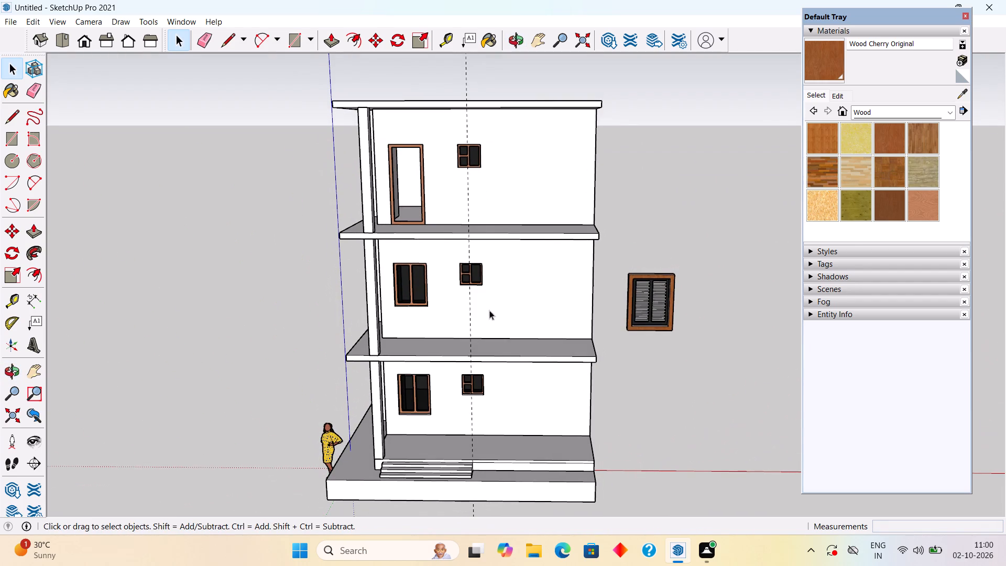
pyautogui.press('r')
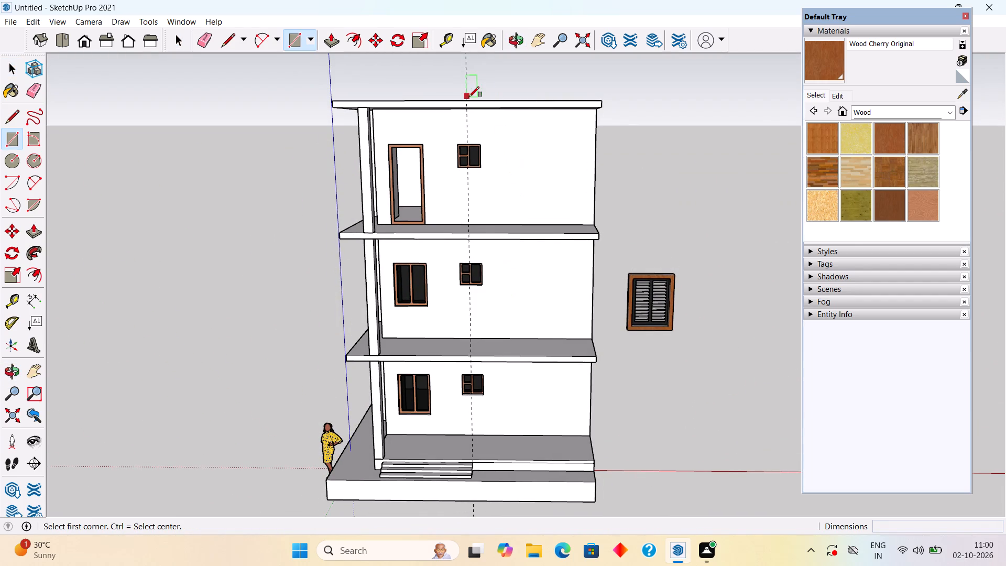
pyautogui.scroll(6, 467, 102)
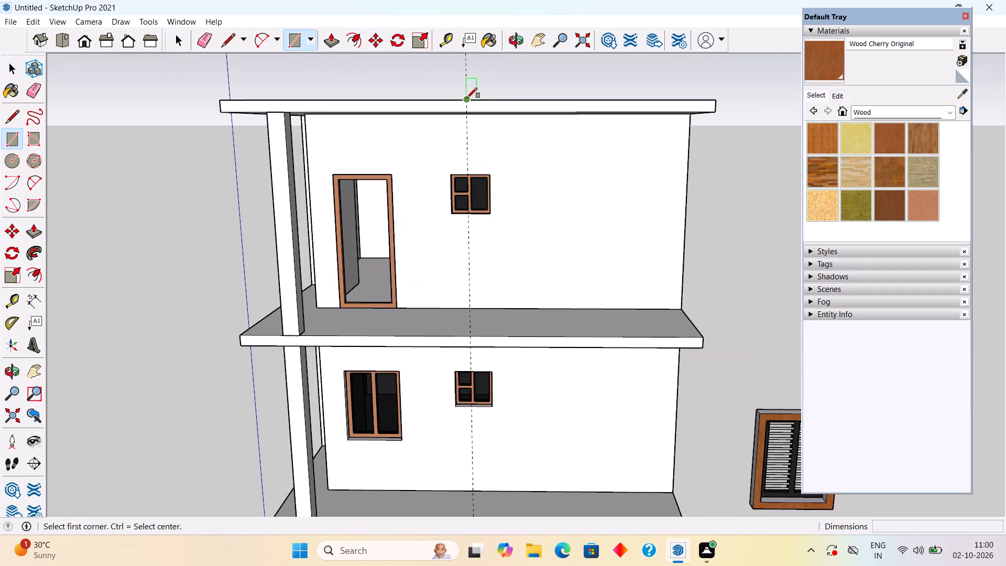
pyautogui.click(467, 98)
pyautogui.scroll(-8, 629, 366)
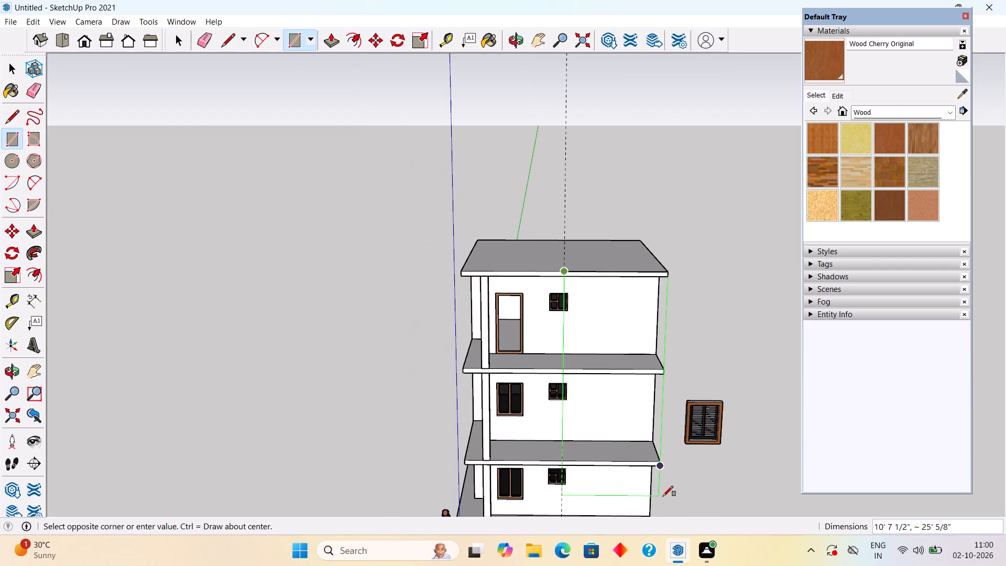
pyautogui.scroll(-15, 652, 471)
pyautogui.scroll(10, 645, 463)
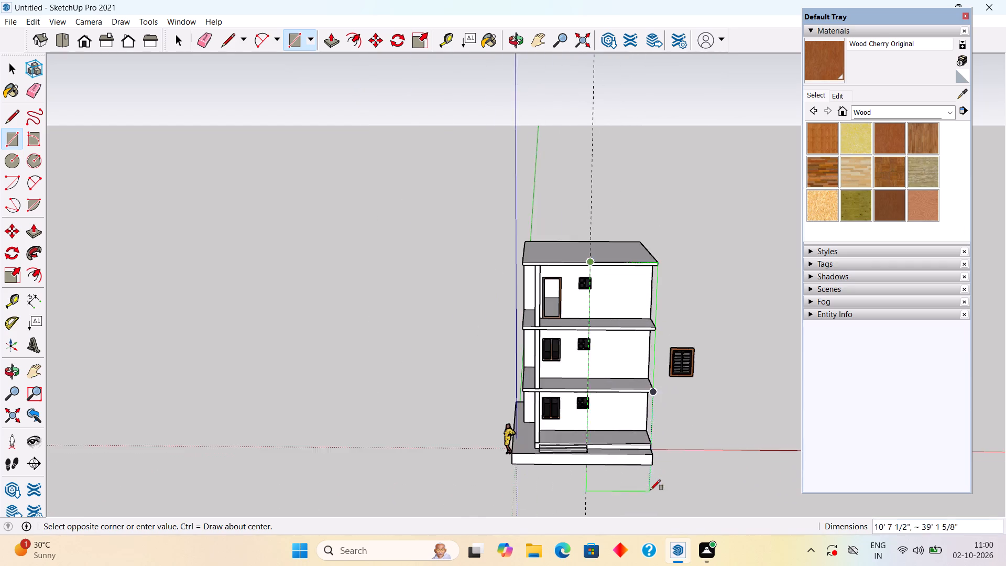
pyautogui.scroll(20, 650, 490)
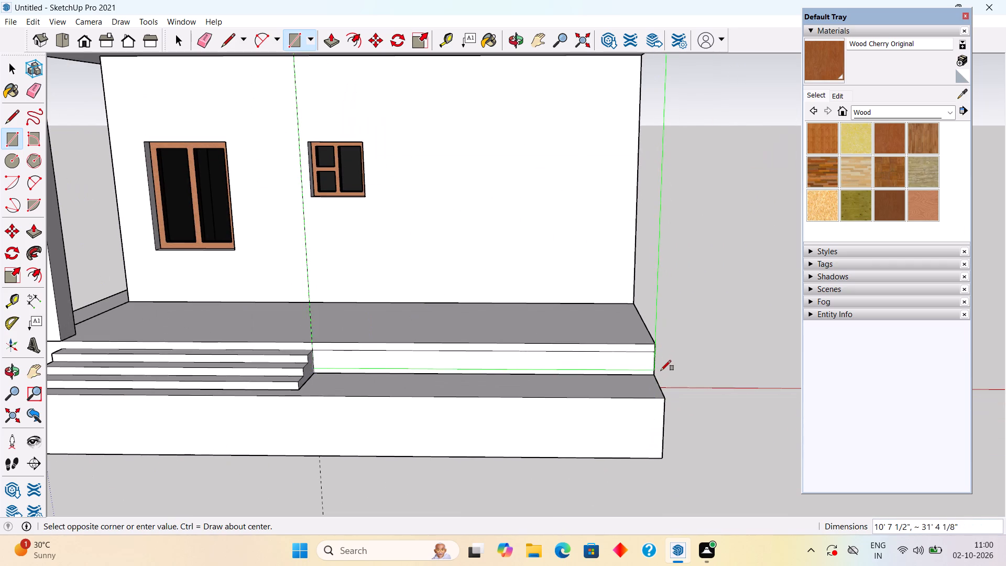
pyautogui.click(657, 376)
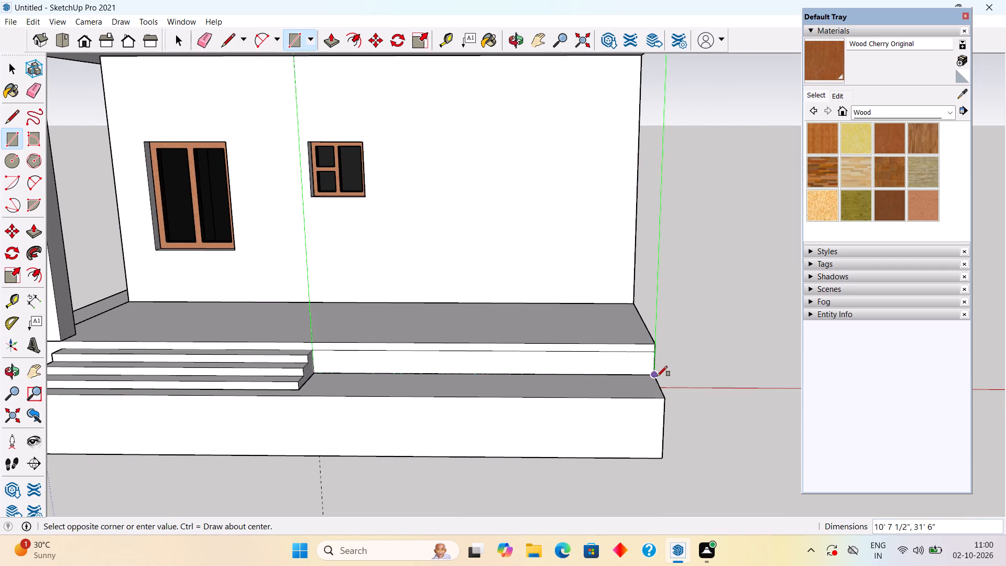
pyautogui.press('space')
# Extrude the new front rectangle outward by 6".
pyautogui.scroll(-2, 657, 376)
pyautogui.click(581, 308)
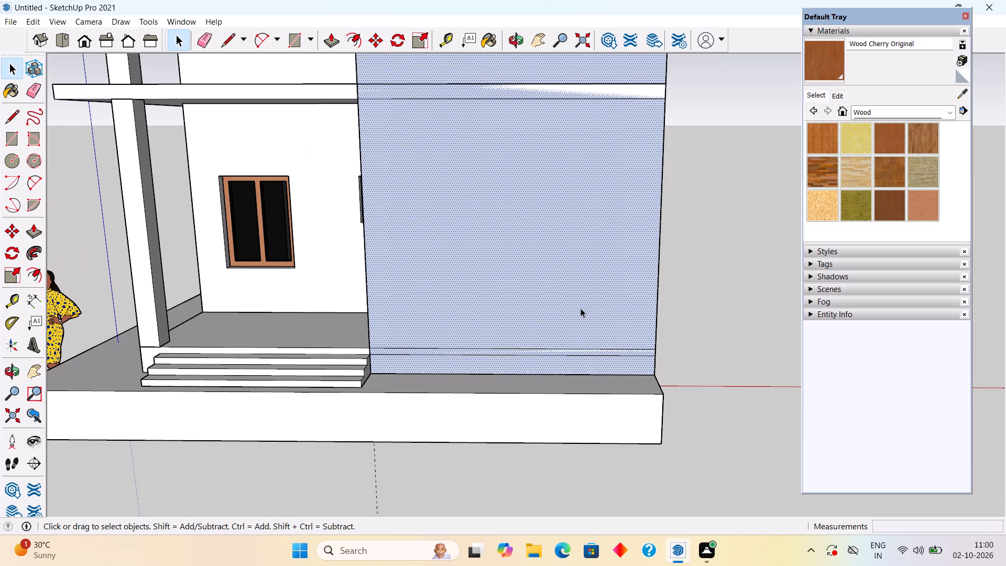
pyautogui.press('p')
pyautogui.click(581, 308)
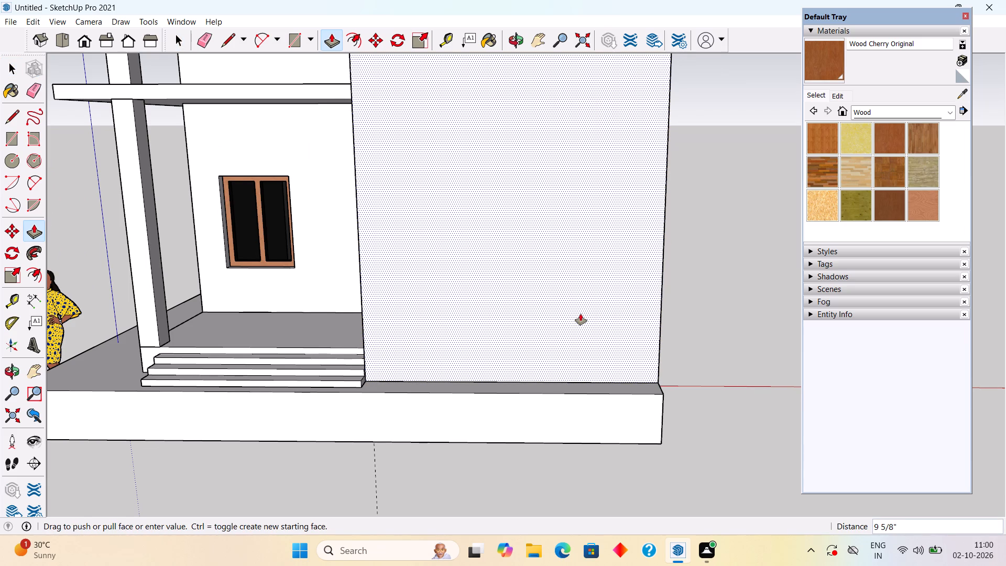
pyautogui.write('6"')
pyautogui.press('Return')
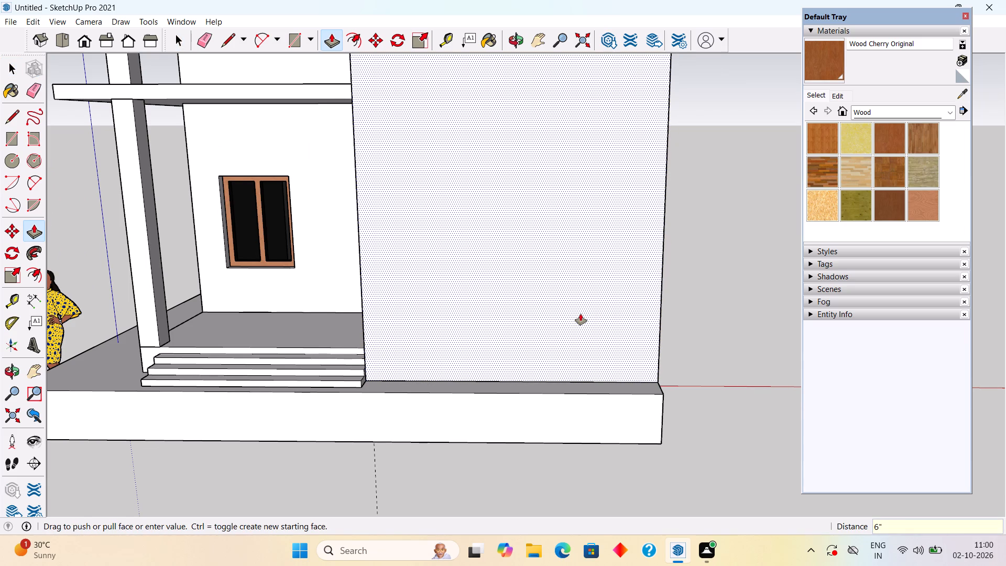
pyautogui.press('space')
# Make the full-height front wall panel into a group.
pyautogui.moveTo(581, 314); pyautogui.dragTo(357, 337, button='middle')
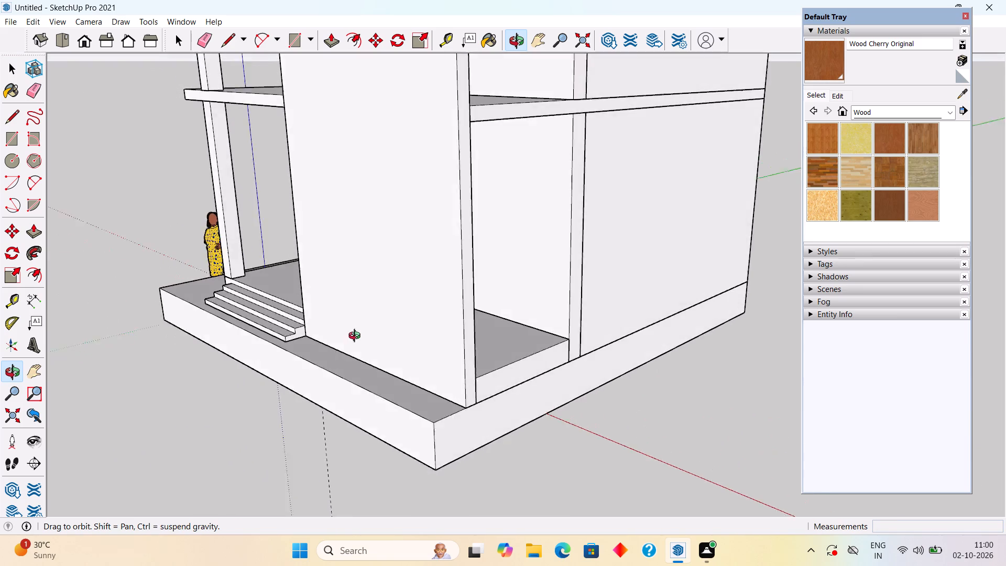
pyautogui.moveTo(357, 337); pyautogui.dragTo(367, 347, button='middle')
pyautogui.scroll(-6, 366, 347)
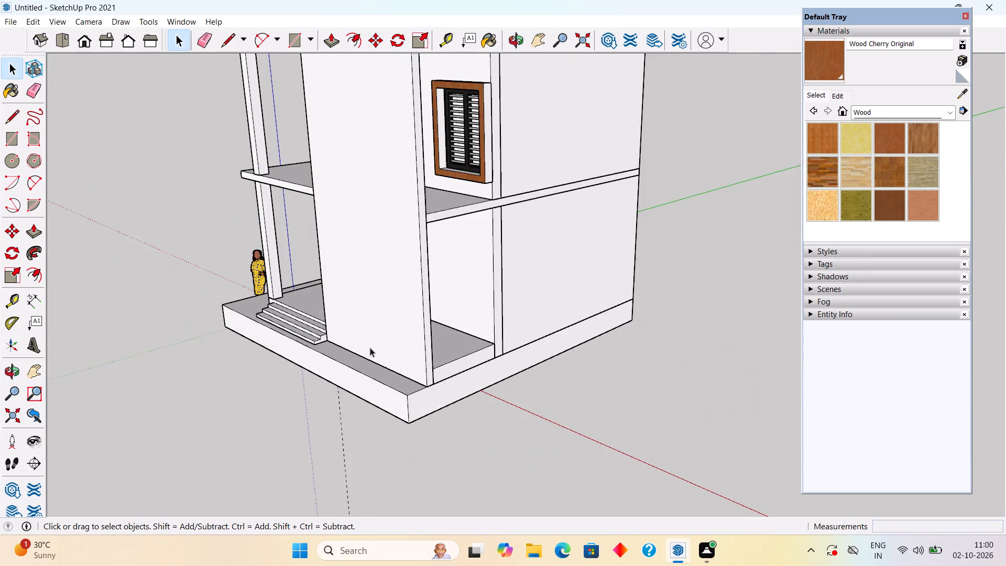
pyautogui.scroll(-11, 370, 347)
pyautogui.moveTo(372, 380); pyautogui.dragTo(692, 345, button='middle')
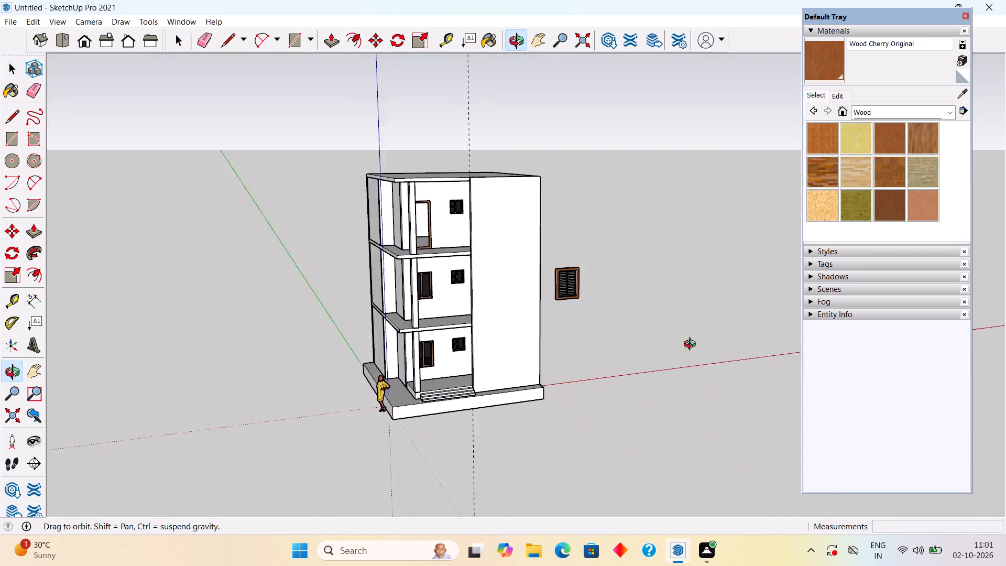
pyautogui.moveTo(692, 345); pyautogui.dragTo(686, 349, button='middle')
pyautogui.scroll(4, 475, 278)
pyautogui.tripleClick(480, 269)
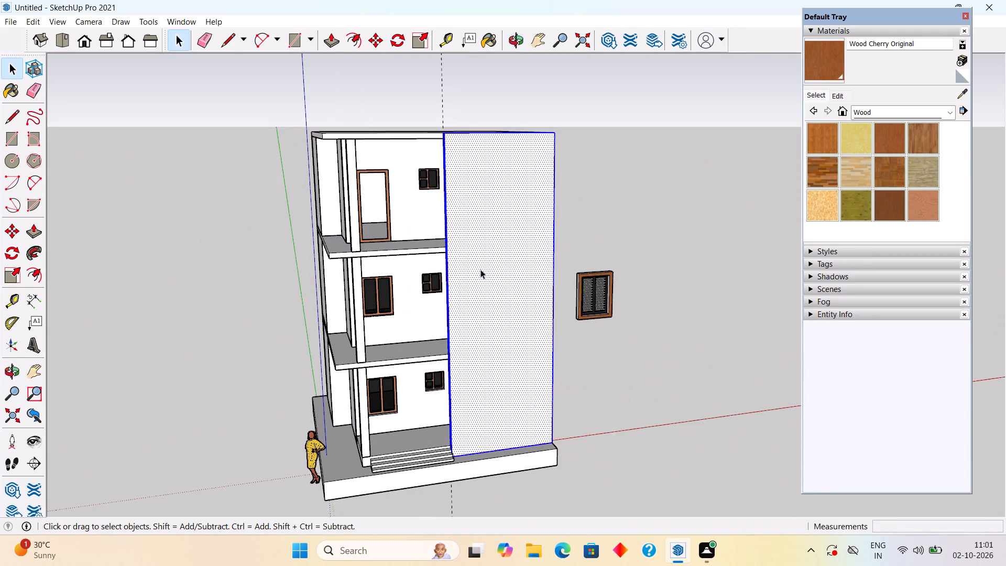
pyautogui.rightClick(480, 269)
pyautogui.click(538, 380)
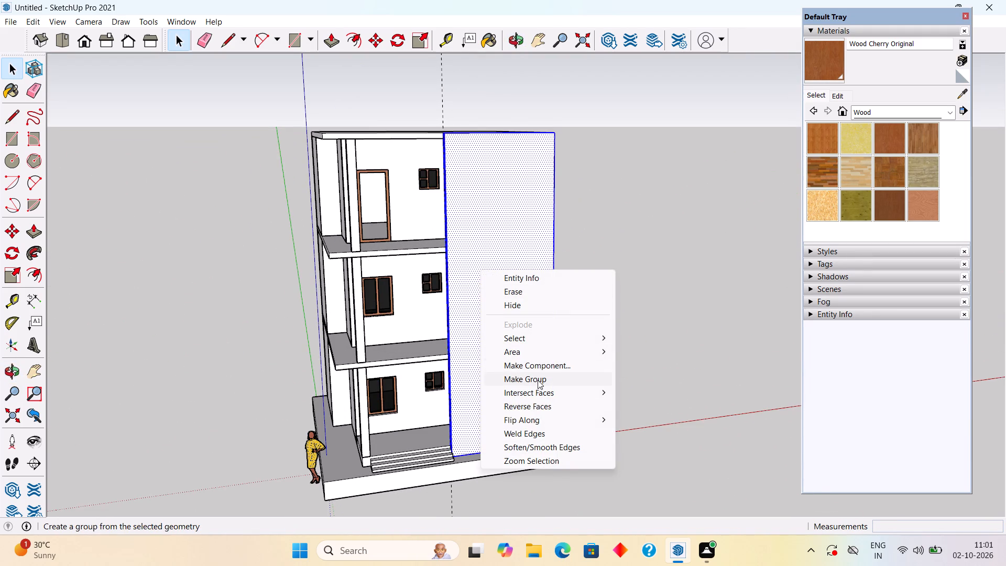
pyautogui.click(580, 351)
# Measure the height from the base's upper edge to the porch floor at the open side behind the front panel.
pyautogui.moveTo(580, 351); pyautogui.dragTo(389, 327, button='middle')
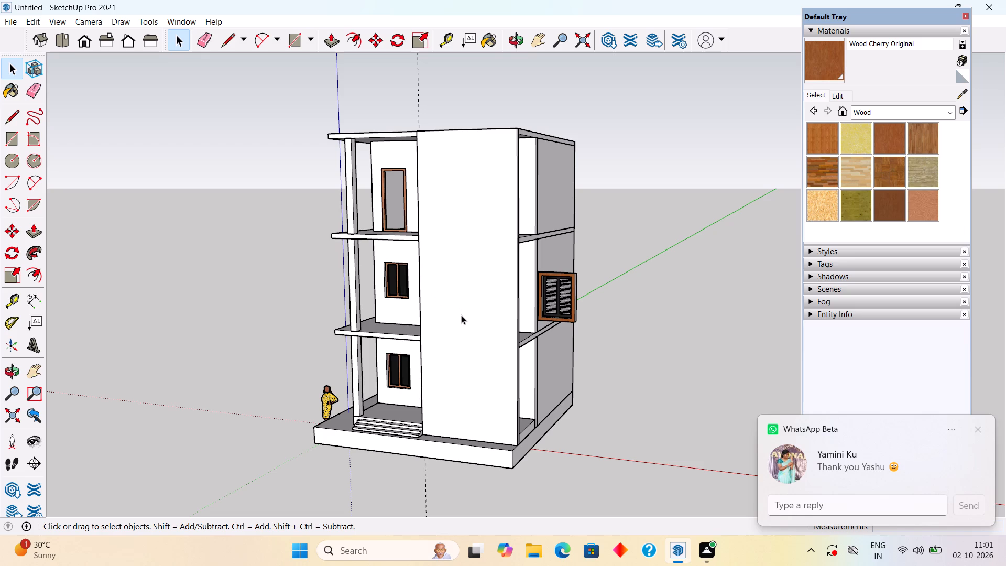
pyautogui.moveTo(462, 317); pyautogui.dragTo(554, 295, button='middle')
pyautogui.scroll(2, 554, 295)
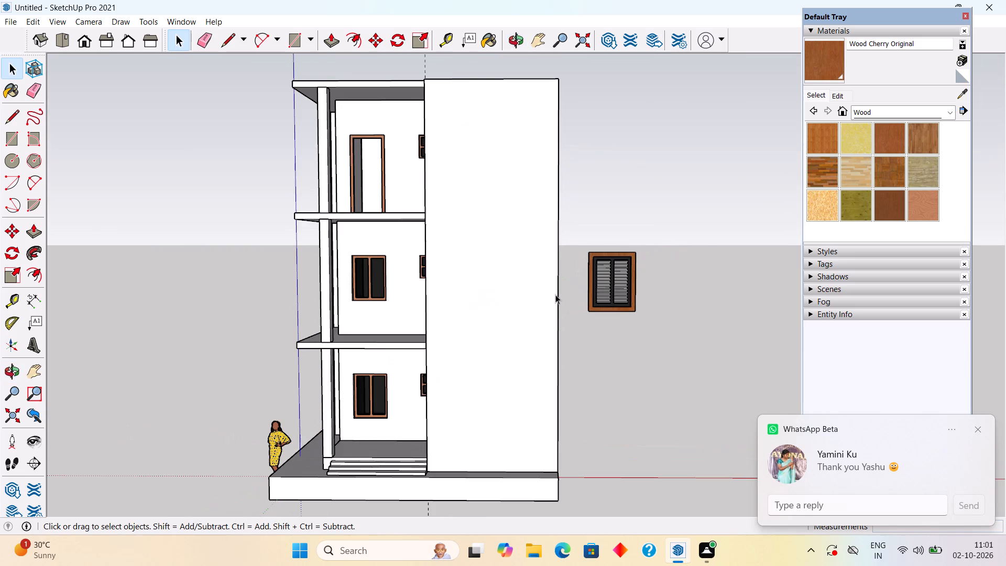
pyautogui.scroll(5, 556, 303)
pyautogui.scroll(-5, 556, 303)
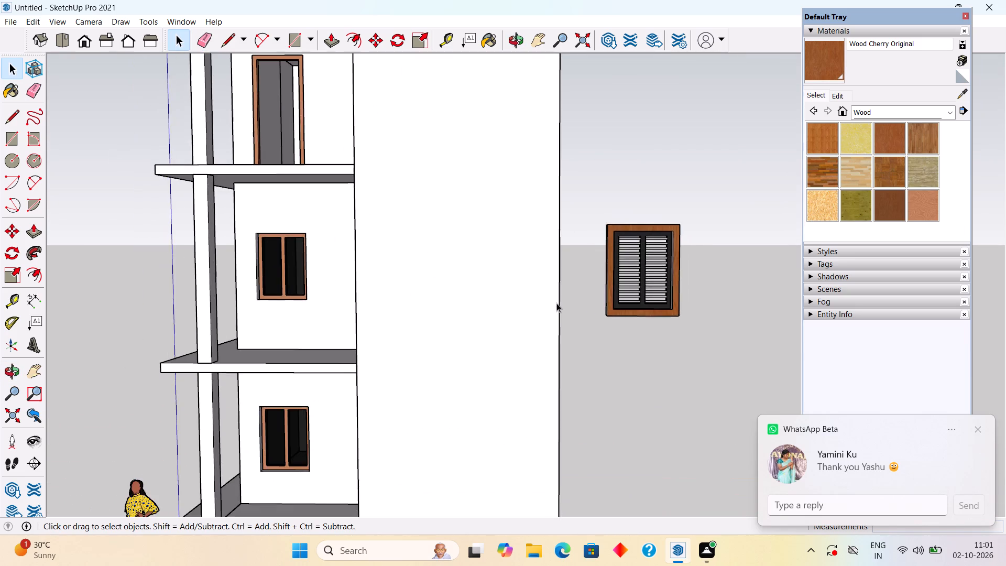
pyautogui.scroll(-5, 557, 303)
pyautogui.moveTo(547, 299); pyautogui.dragTo(257, 266, button='middle')
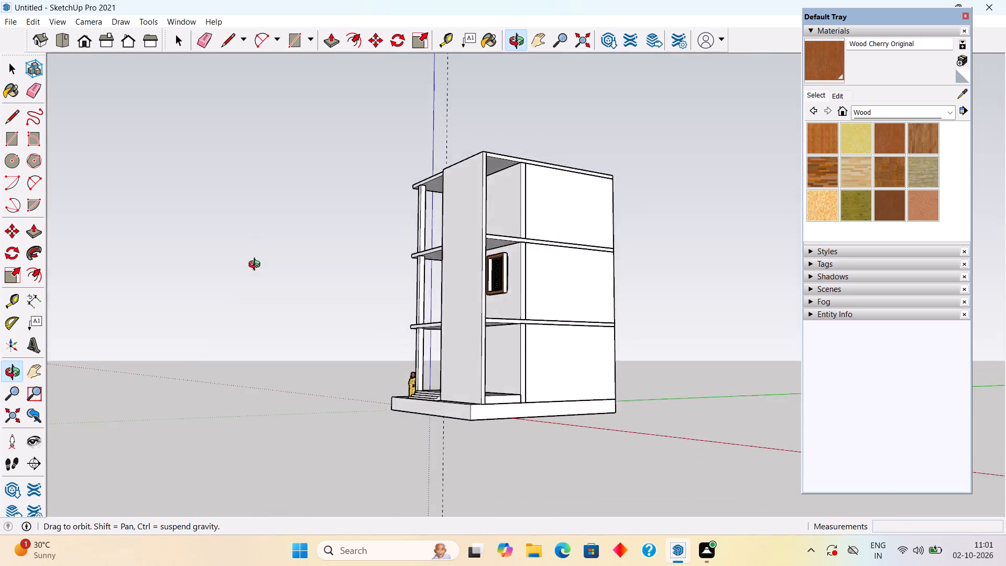
pyautogui.moveTo(257, 266); pyautogui.dragTo(309, 332, button='middle')
pyautogui.scroll(4, 487, 432)
pyautogui.scroll(8, 495, 382)
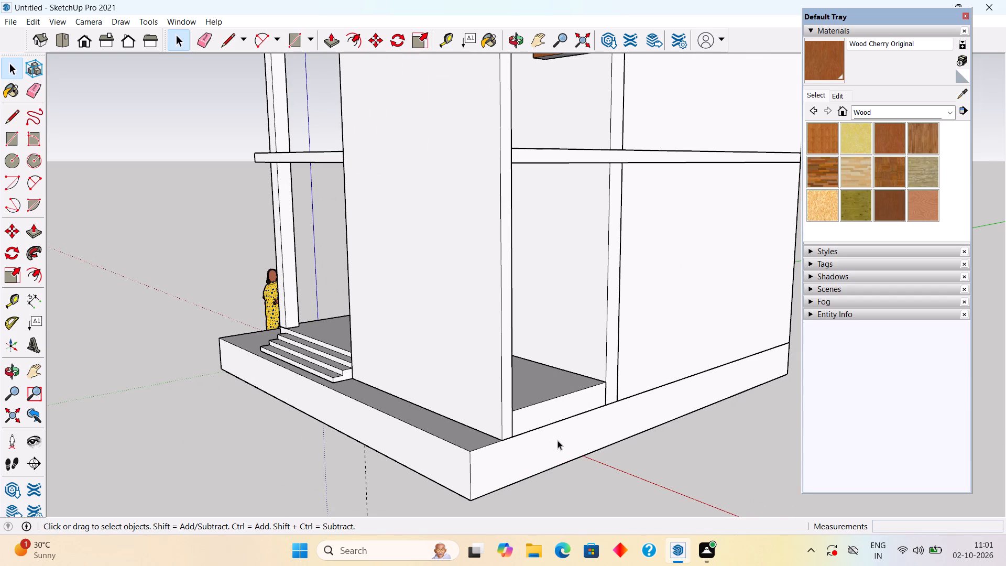
pyautogui.press('t')
pyautogui.click(540, 429)
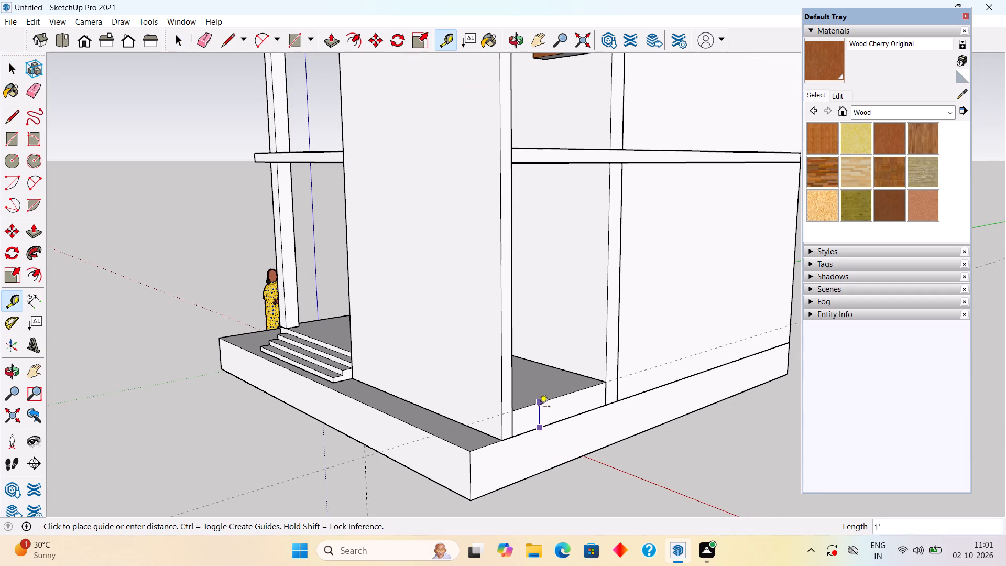
pyautogui.press('space')
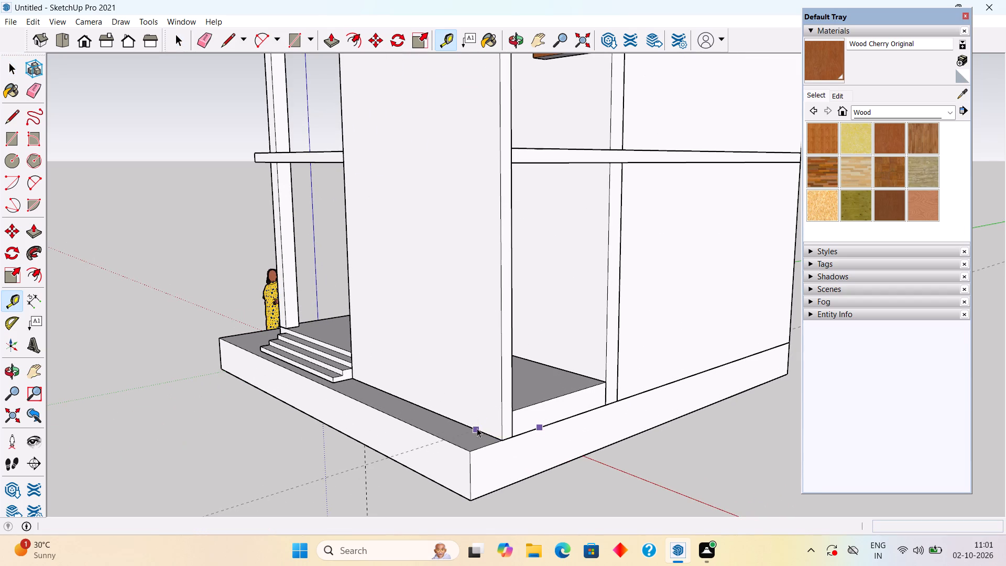
# Place a horizontal guide 1' above the bottom edge of the front wall panel.
pyautogui.moveTo(495, 431); pyautogui.dragTo(670, 408, button='middle')
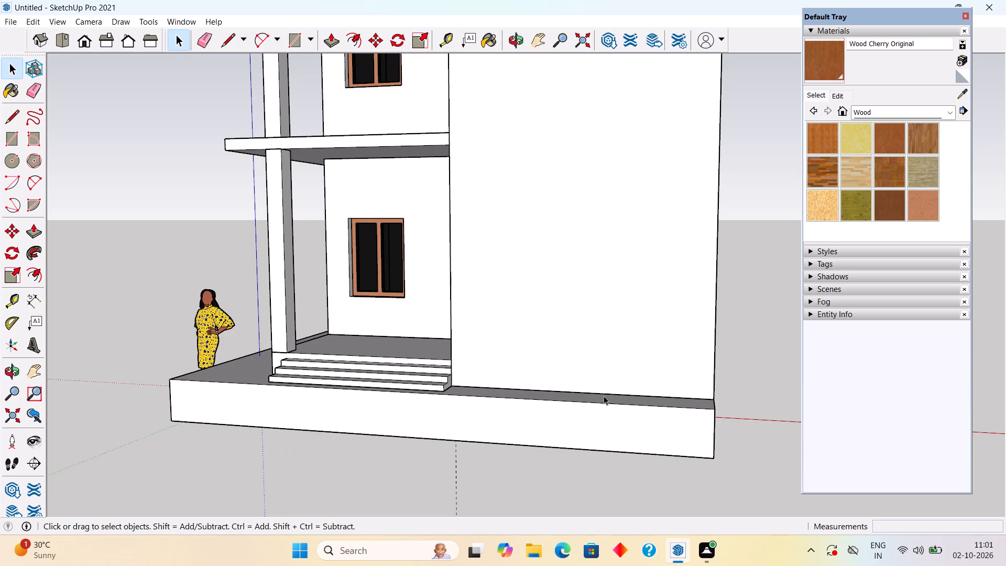
pyautogui.moveTo(667, 401); pyautogui.dragTo(677, 401, button='middle')
pyautogui.press('t')
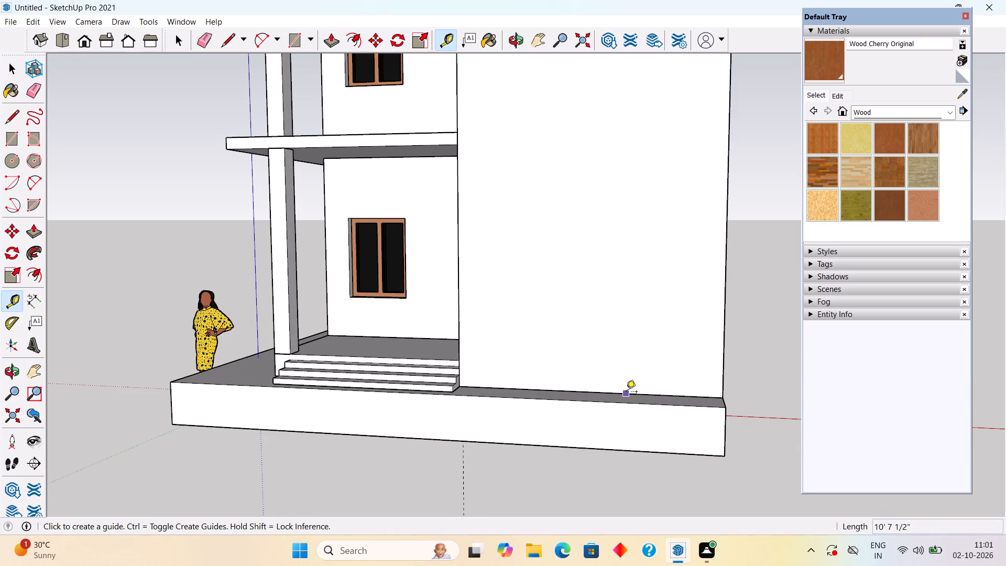
pyautogui.click(626, 393)
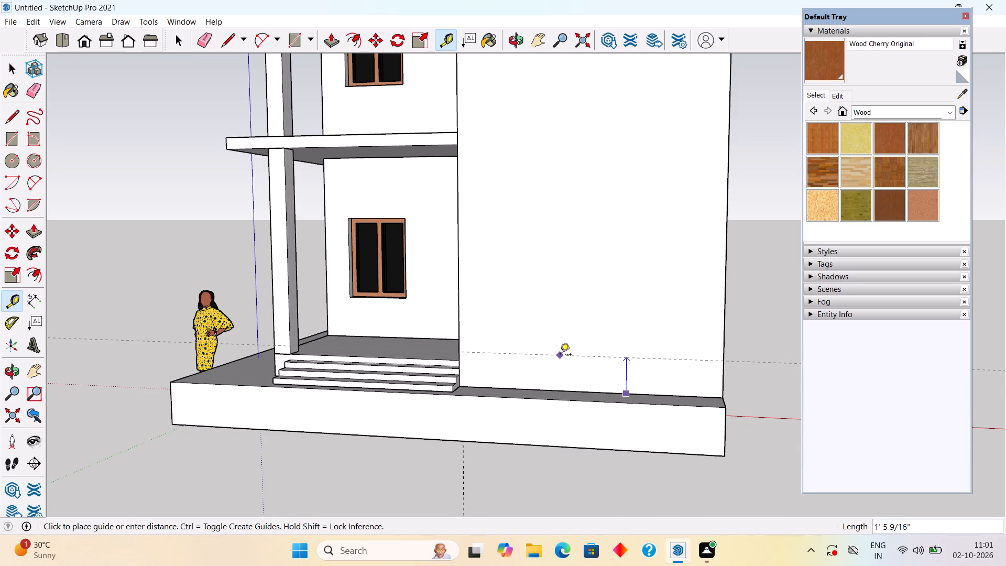
pyautogui.write("1'")
pyautogui.press('Return')
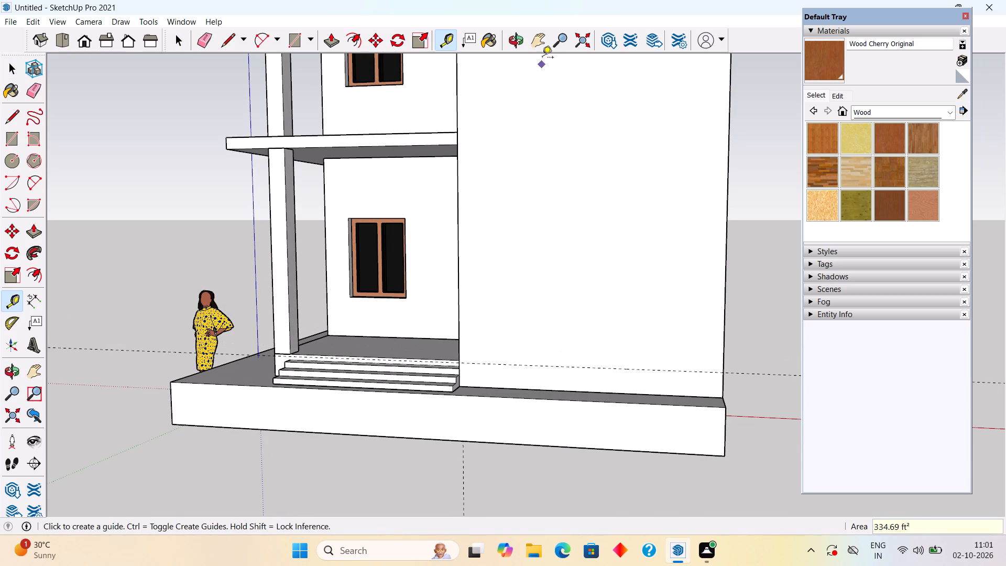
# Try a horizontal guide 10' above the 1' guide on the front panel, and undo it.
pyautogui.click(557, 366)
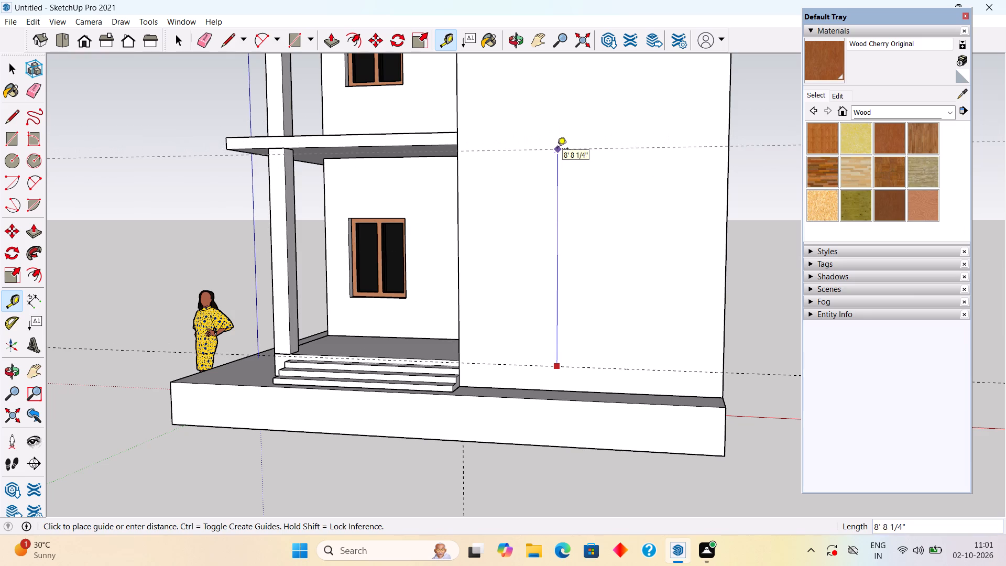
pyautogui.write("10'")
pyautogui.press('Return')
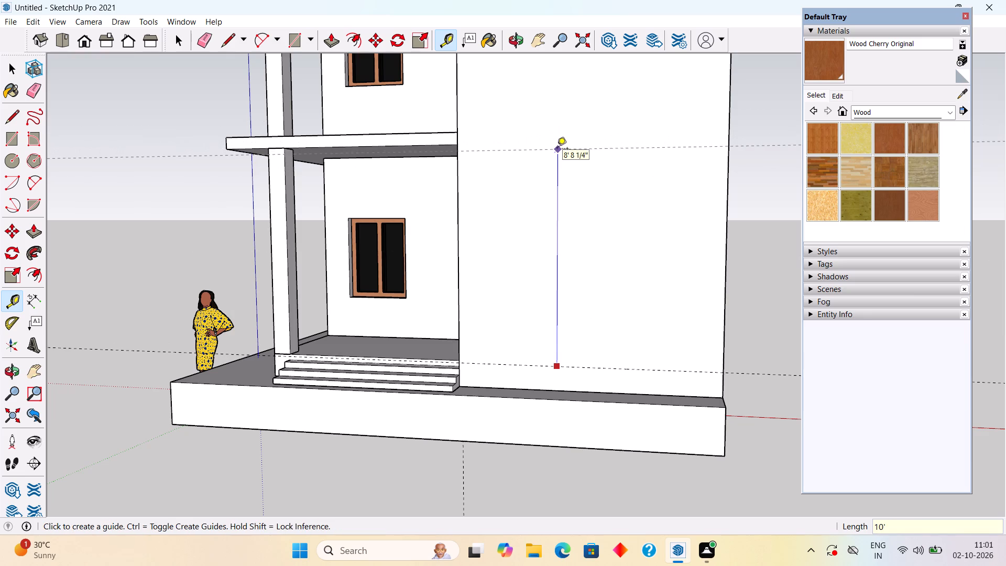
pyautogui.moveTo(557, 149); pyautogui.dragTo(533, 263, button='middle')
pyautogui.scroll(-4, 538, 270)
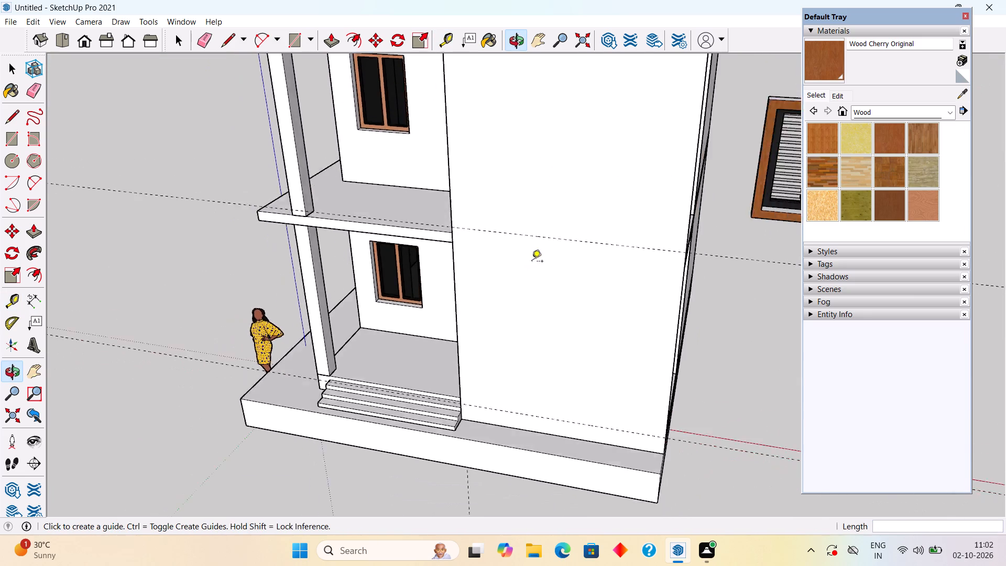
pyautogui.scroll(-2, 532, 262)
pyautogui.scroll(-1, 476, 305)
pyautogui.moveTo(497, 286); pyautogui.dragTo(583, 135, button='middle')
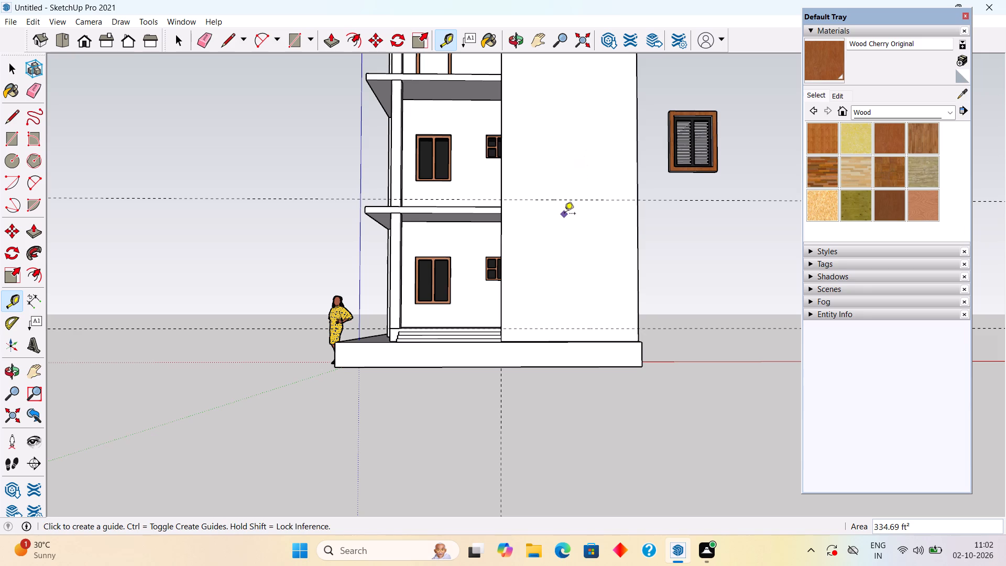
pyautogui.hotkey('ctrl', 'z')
# Measure the height from the 1' guide up to the underside of the first balcony slab.
pyautogui.scroll(5, 476, 319)
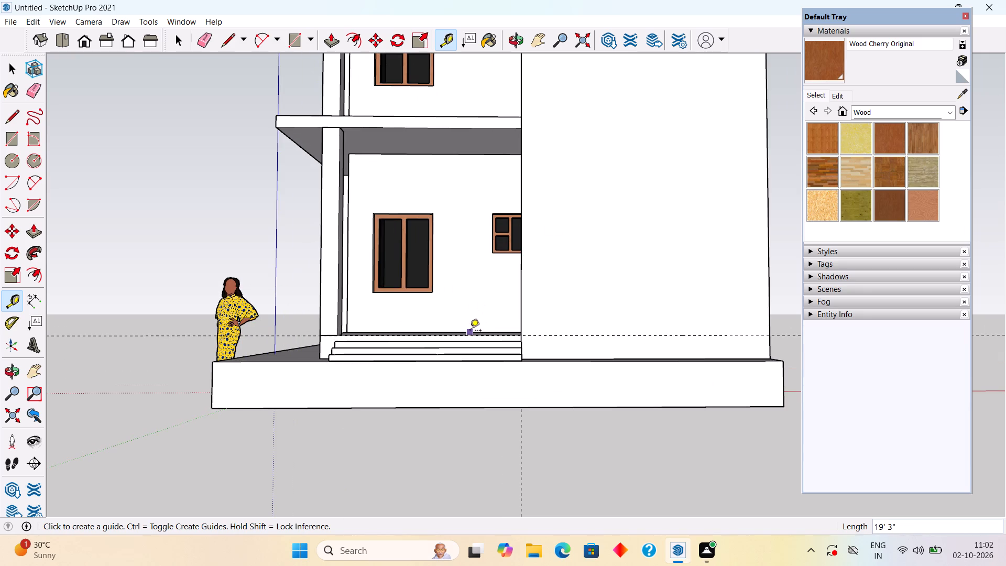
pyautogui.click(469, 334)
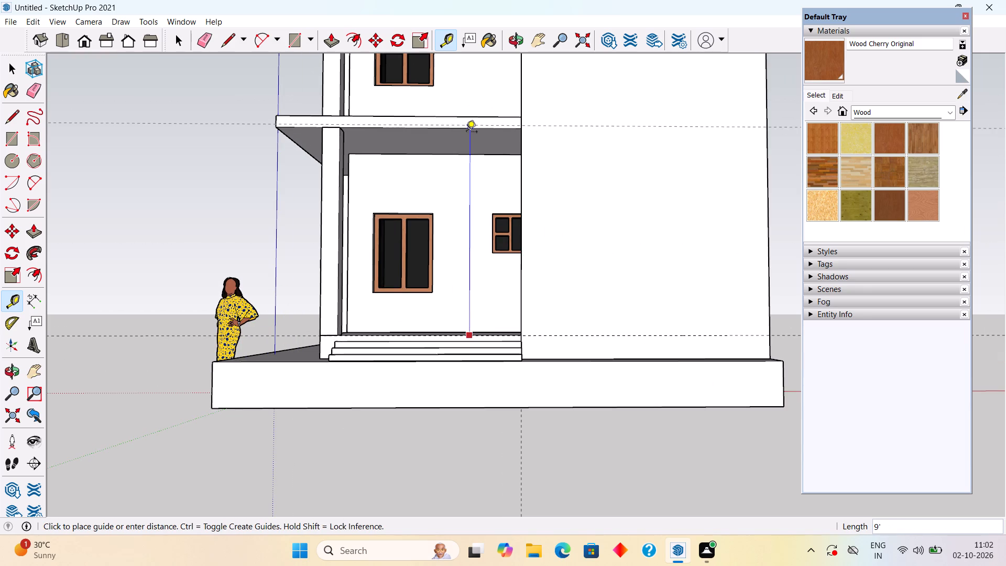
pyautogui.scroll(6, 466, 130)
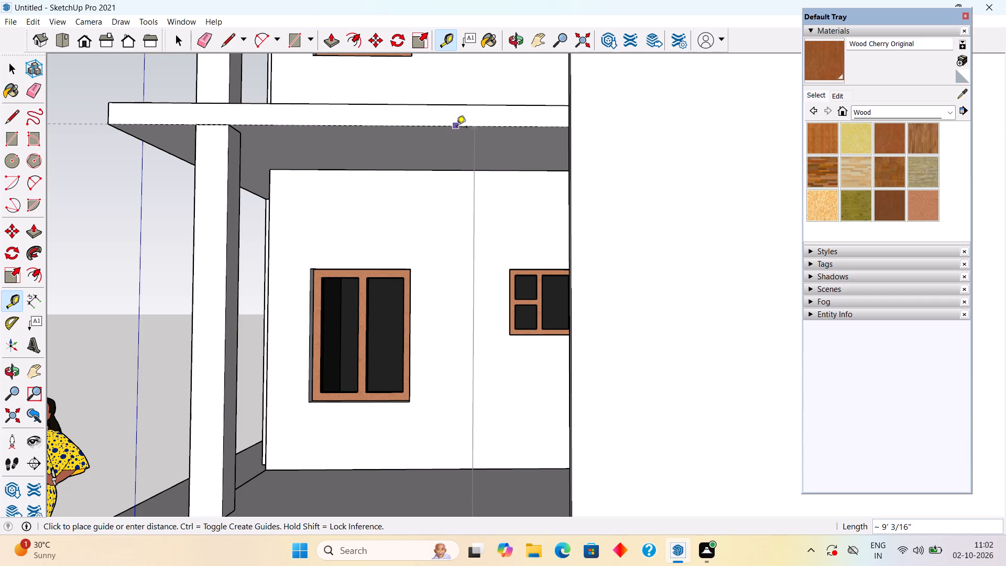
pyautogui.moveTo(456, 128); pyautogui.dragTo(448, 233, button='middle')
pyautogui.scroll(-3, 448, 233)
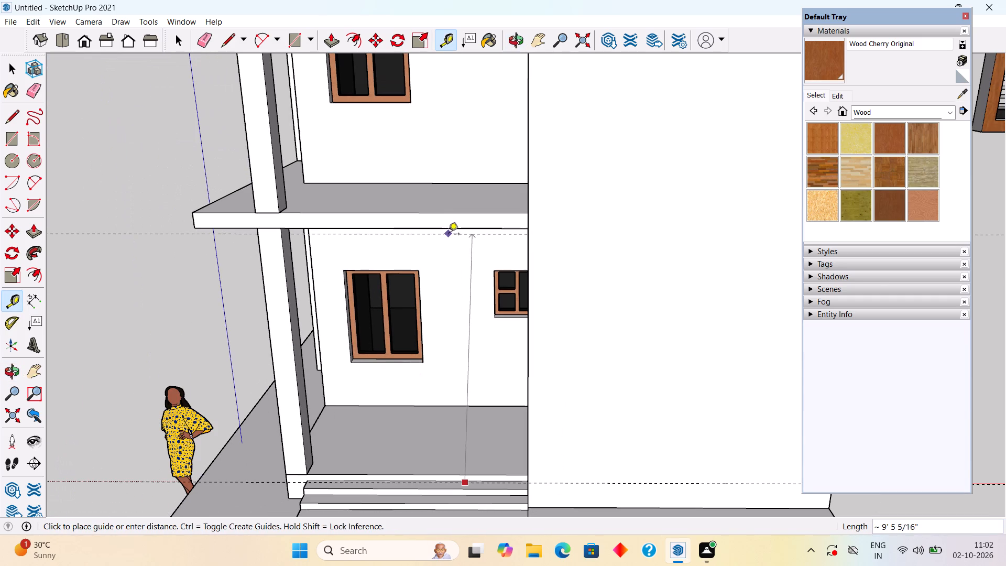
pyautogui.press('space')
# Measure the clear height from the porch floor's front edge to the underside of the first balcony slab.
pyautogui.scroll(4, 484, 458)
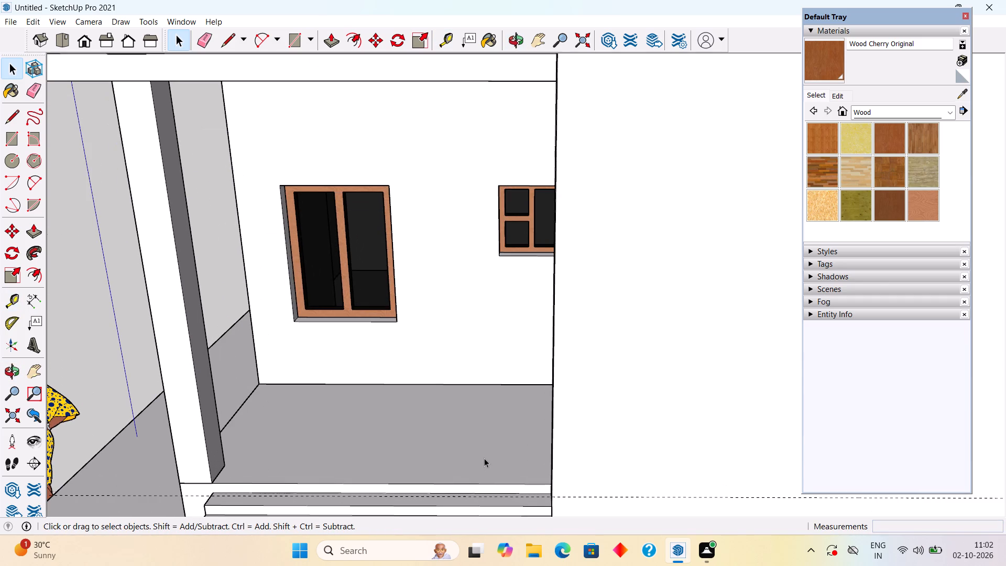
pyautogui.moveTo(482, 452); pyautogui.dragTo(476, 380, button='middle')
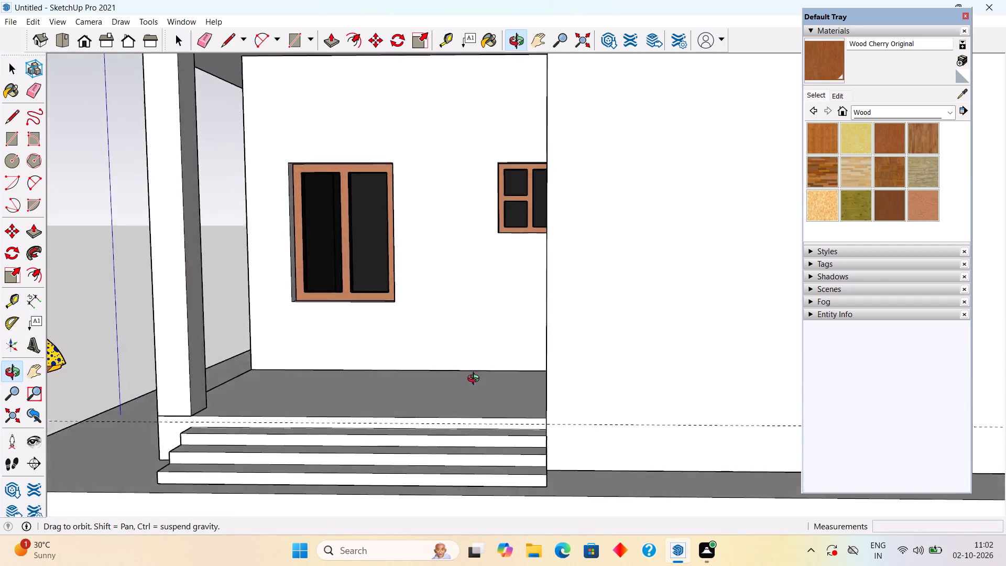
pyautogui.moveTo(476, 380); pyautogui.dragTo(149, 334, button='middle')
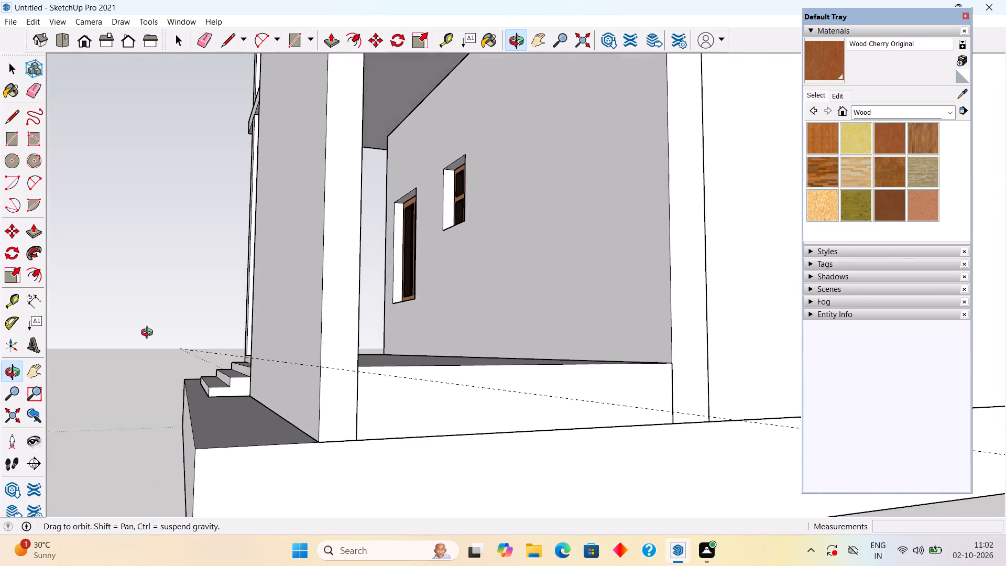
pyautogui.moveTo(149, 334); pyautogui.dragTo(490, 472, button='middle')
pyautogui.press('t')
pyautogui.click(468, 499)
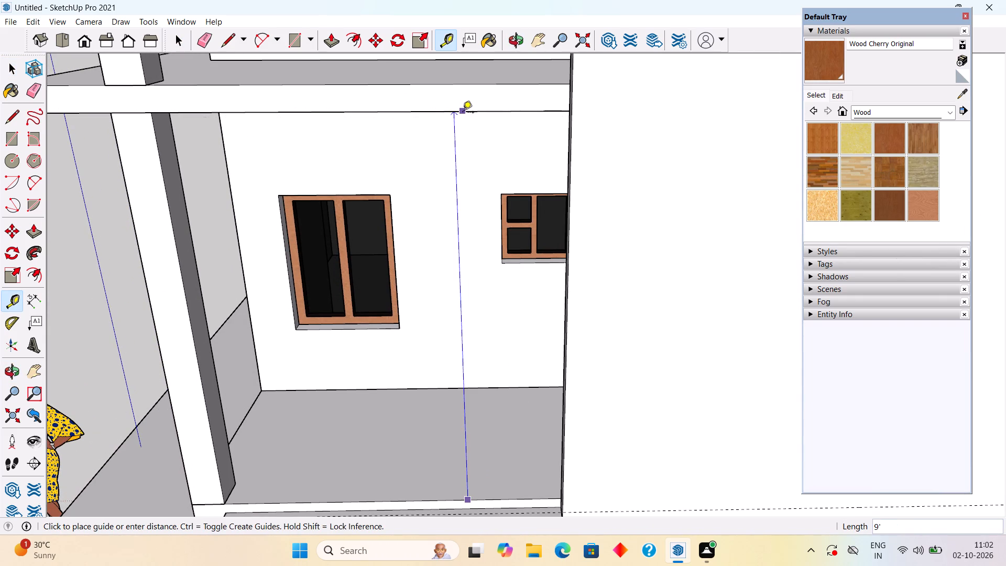
pyautogui.press('space')
# Place horizontal guides for the first slab on the front panel: one 9' above the 1' guide, another 6" above that.
pyautogui.scroll(-10, 463, 113)
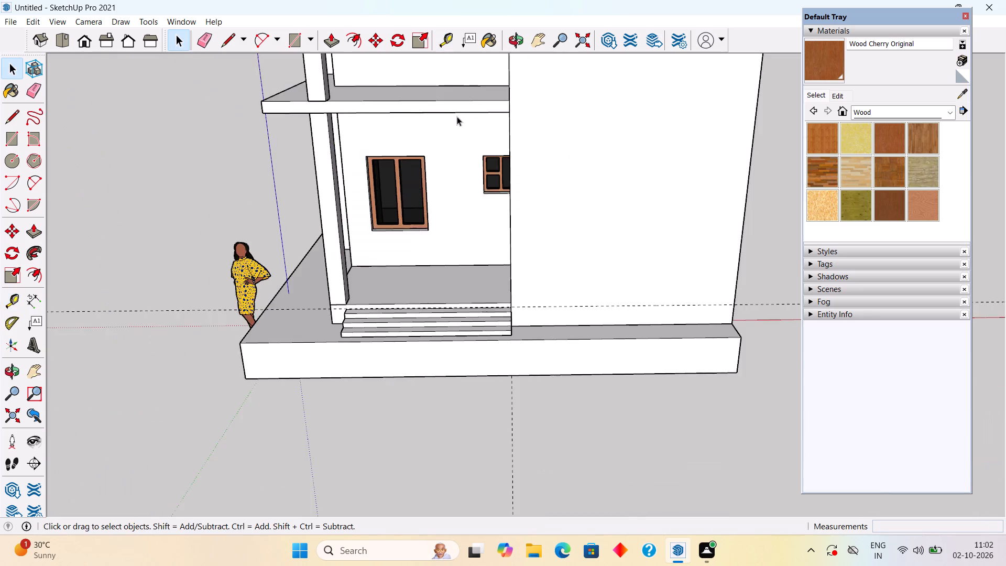
pyautogui.scroll(-15, 457, 116)
pyautogui.keyDown('shift'); pyautogui.moveTo(454, 117); pyautogui.dragTo(451, 329, button='middle'); pyautogui.keyUp('shift')
pyautogui.scroll(3, 506, 551)
pyautogui.scroll(4, 499, 433)
pyautogui.moveTo(500, 418); pyautogui.dragTo(508, 356, button='middle')
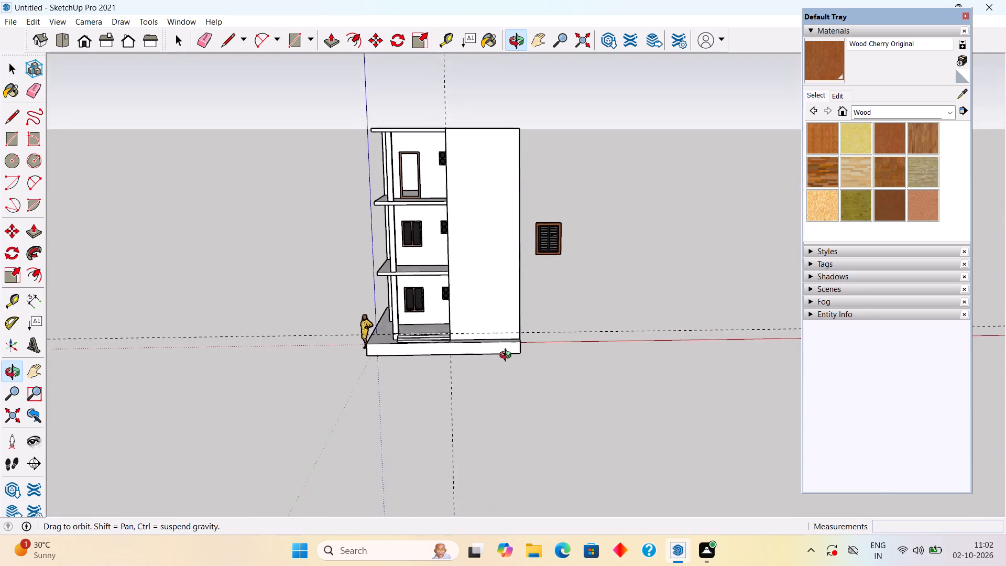
pyautogui.moveTo(508, 356); pyautogui.dragTo(508, 321, button='middle')
pyautogui.scroll(6, 507, 321)
pyautogui.press('t')
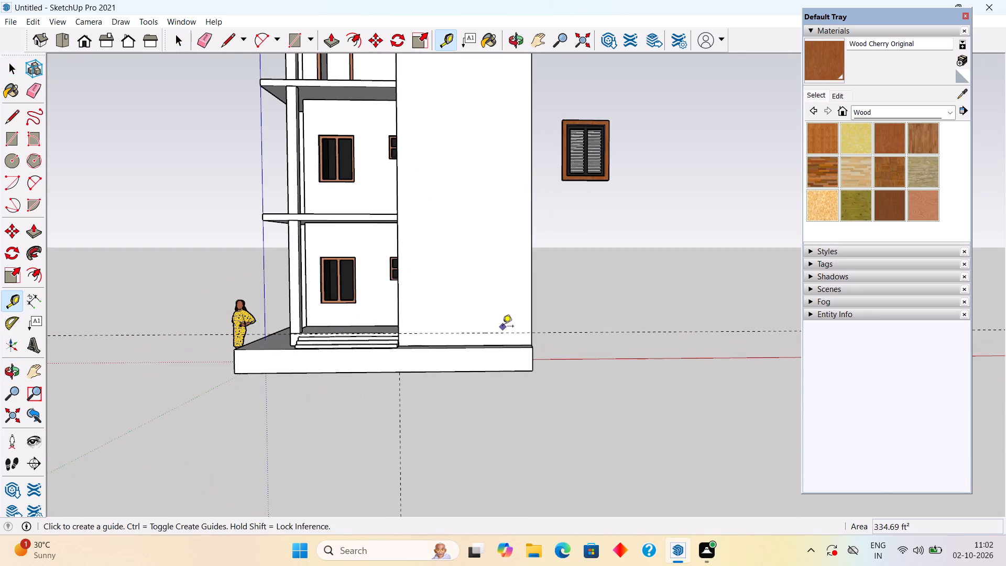
pyautogui.click(501, 332)
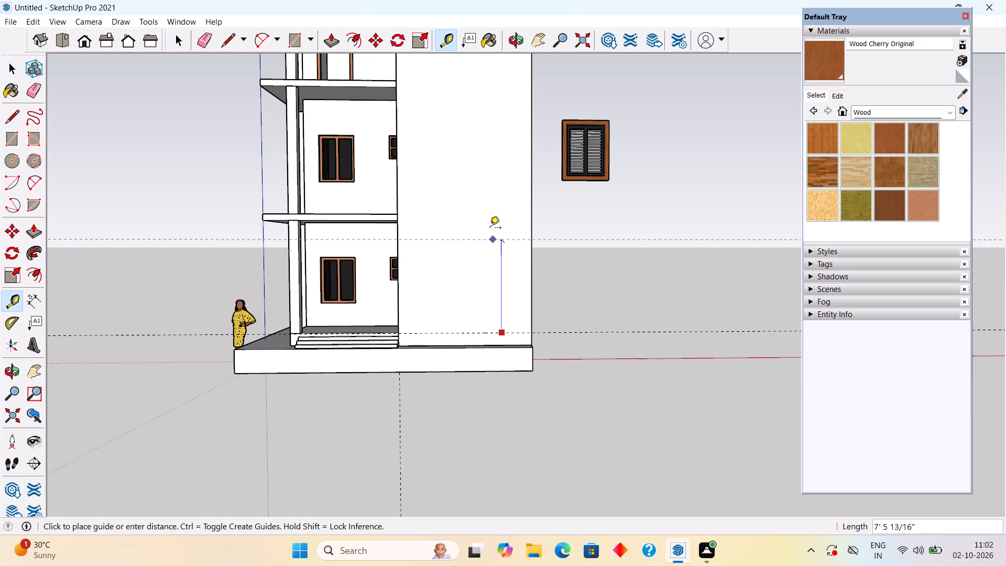
pyautogui.write("9'")
pyautogui.press('Return')
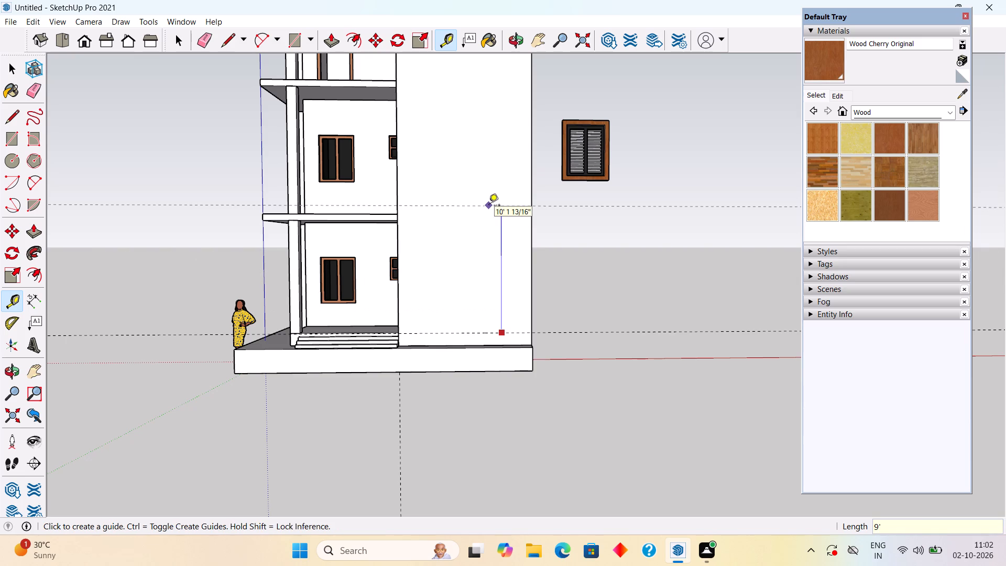
pyautogui.click(487, 222)
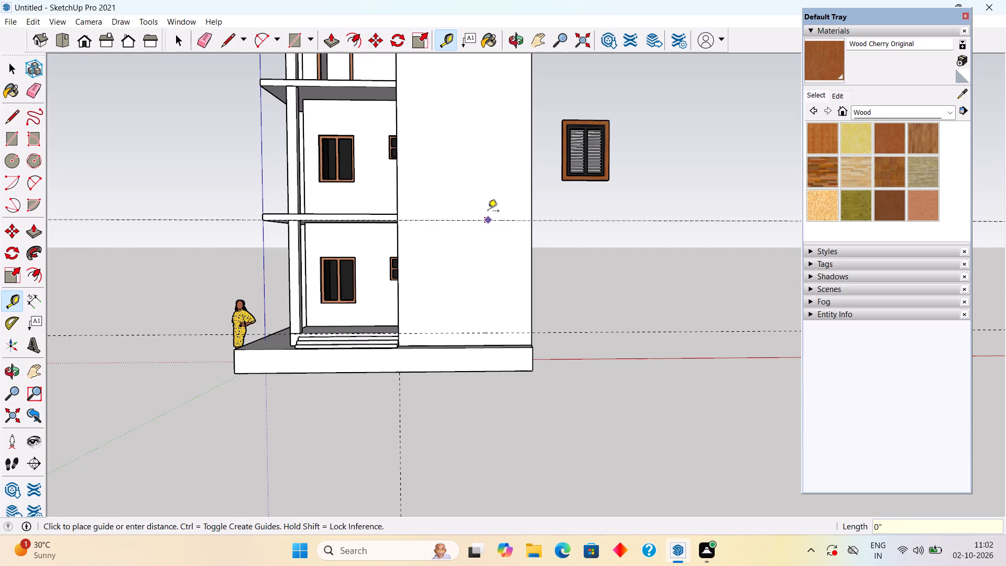
pyautogui.write('6"')
pyautogui.press('Return')
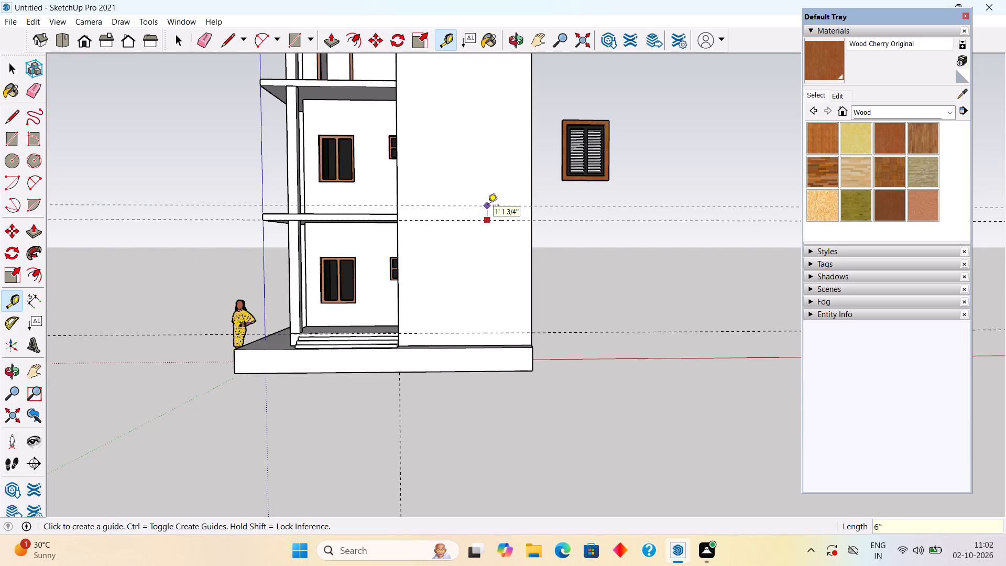
# Place horizontal guides for the second slab: one 10' above the first slab's upper guide, another 6" above that.
pyautogui.click(484, 215)
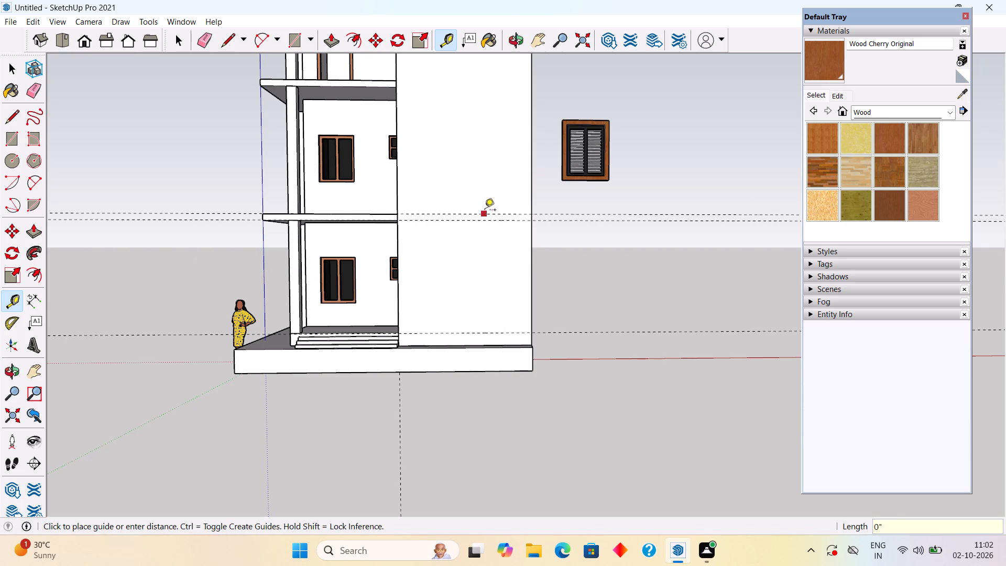
pyautogui.write("10'")
pyautogui.press('Return')
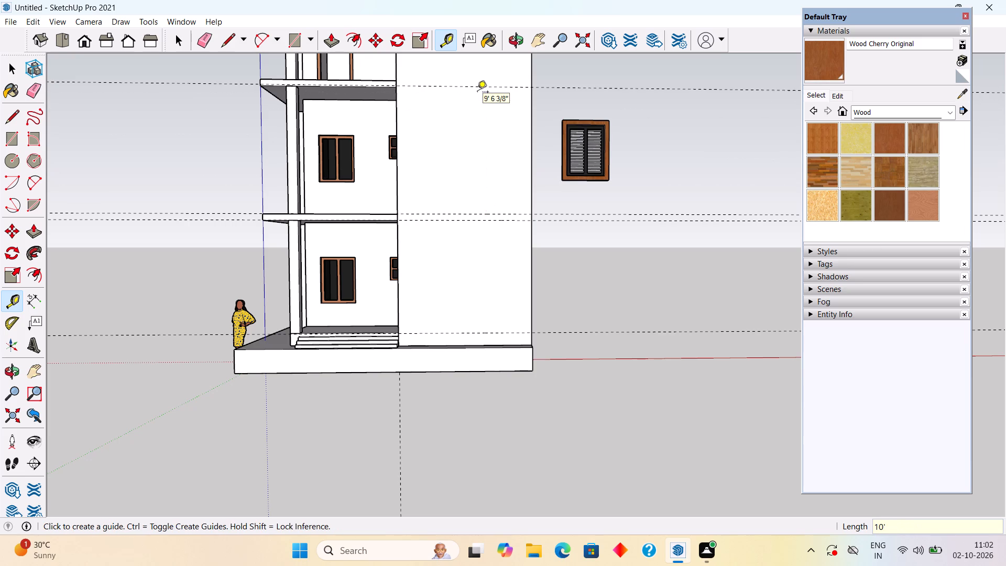
pyautogui.scroll(-10, 477, 93)
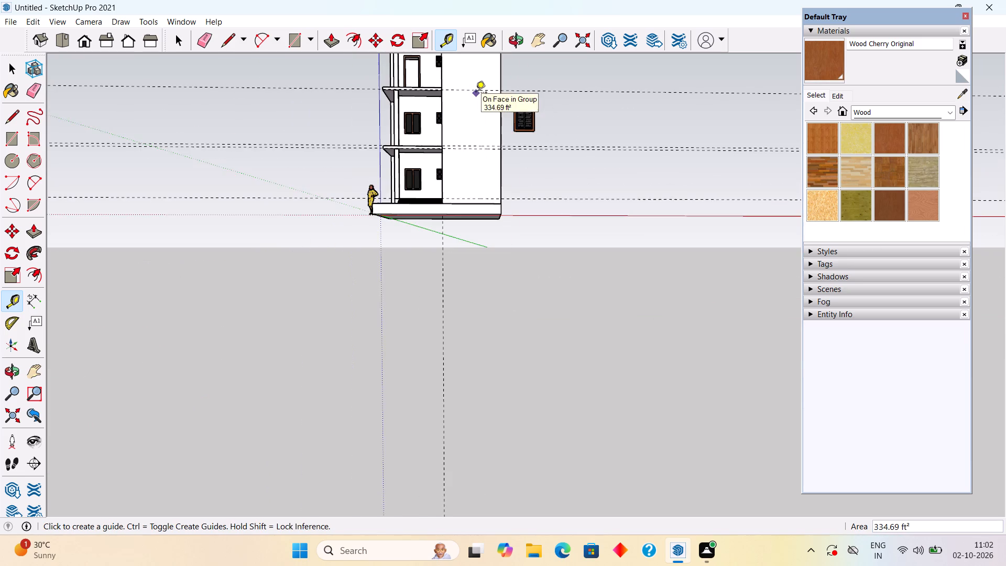
pyautogui.keyDown('shift'); pyautogui.moveTo(477, 99); pyautogui.dragTo(473, 249, button='middle'); pyautogui.keyUp('shift')
pyautogui.scroll(6, 473, 249)
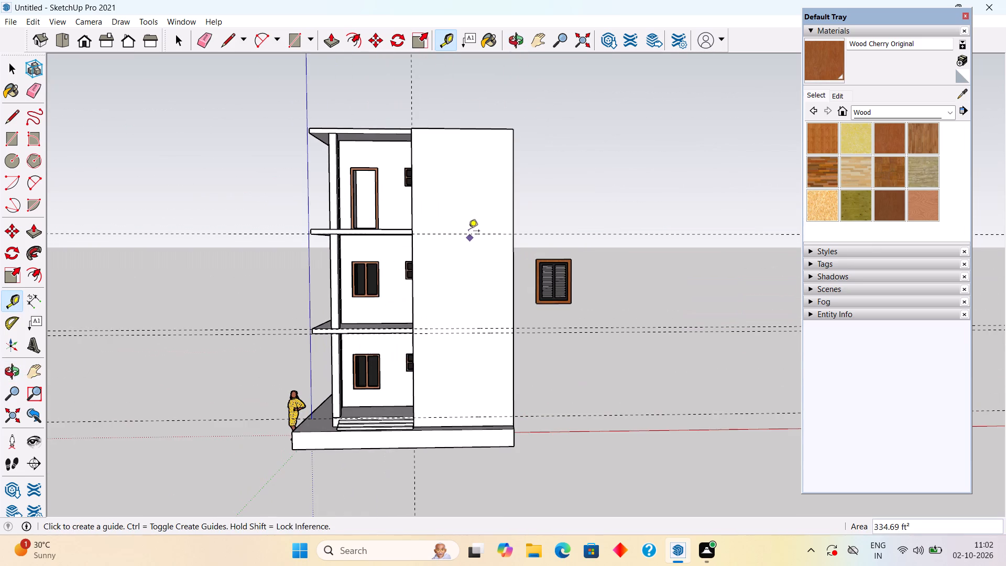
pyautogui.click(468, 233)
pyautogui.press('6')
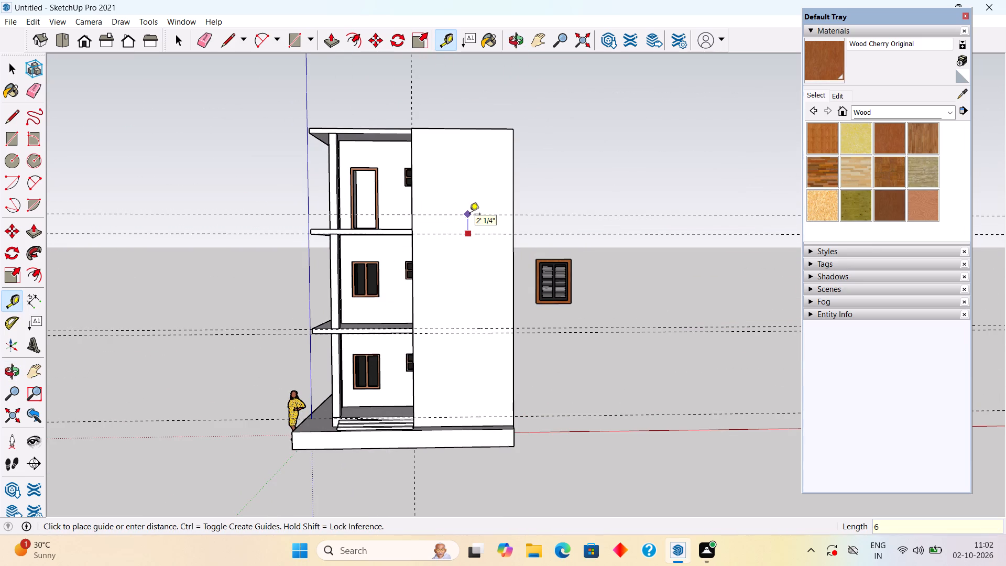
pyautogui.press('Return')
# Place a horizontal guide 10' above the second slab's upper guide, near the top of the front panel.
pyautogui.scroll(5, 469, 215)
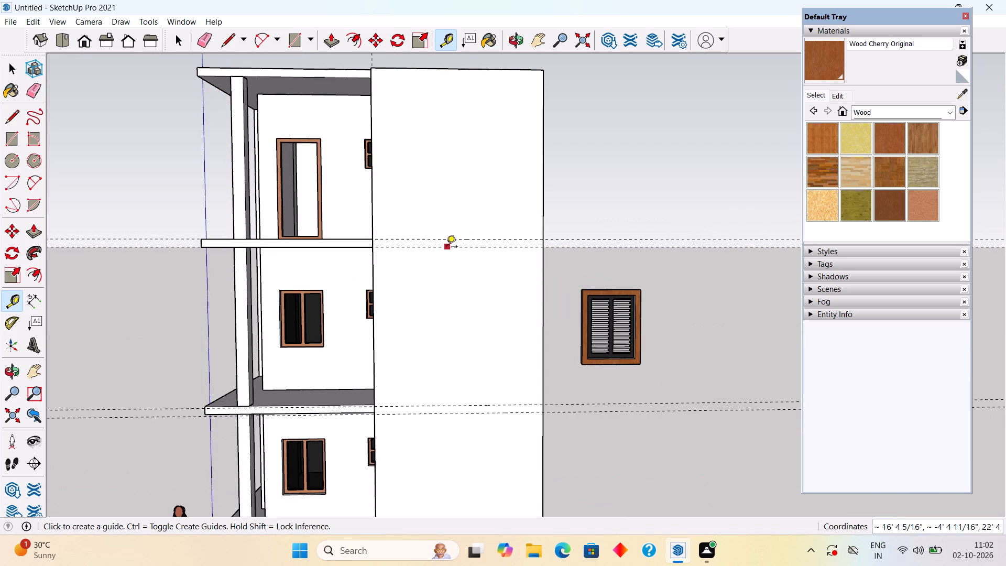
pyautogui.click(446, 241)
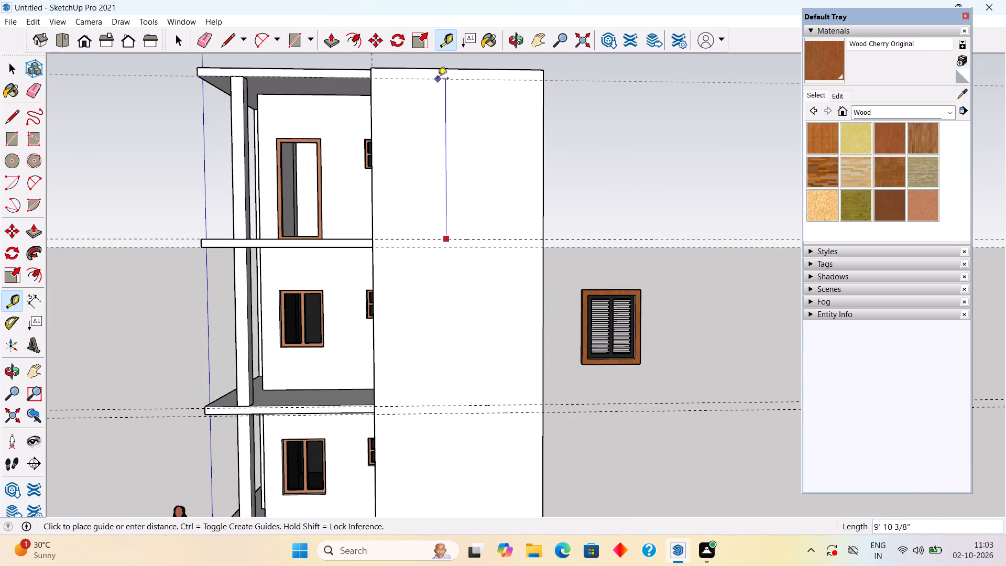
pyautogui.write("10'")
pyautogui.press('Return')
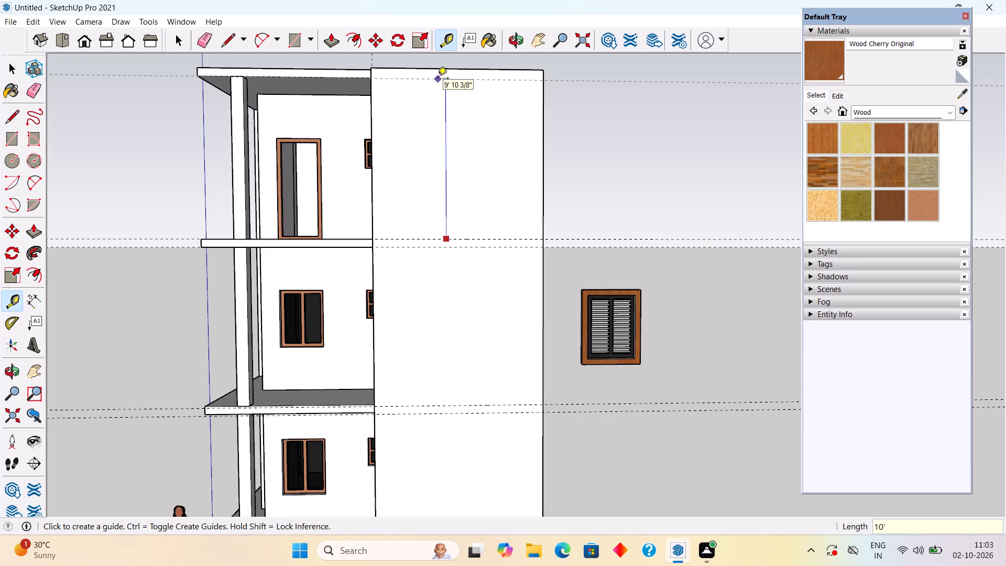
pyautogui.press('space')
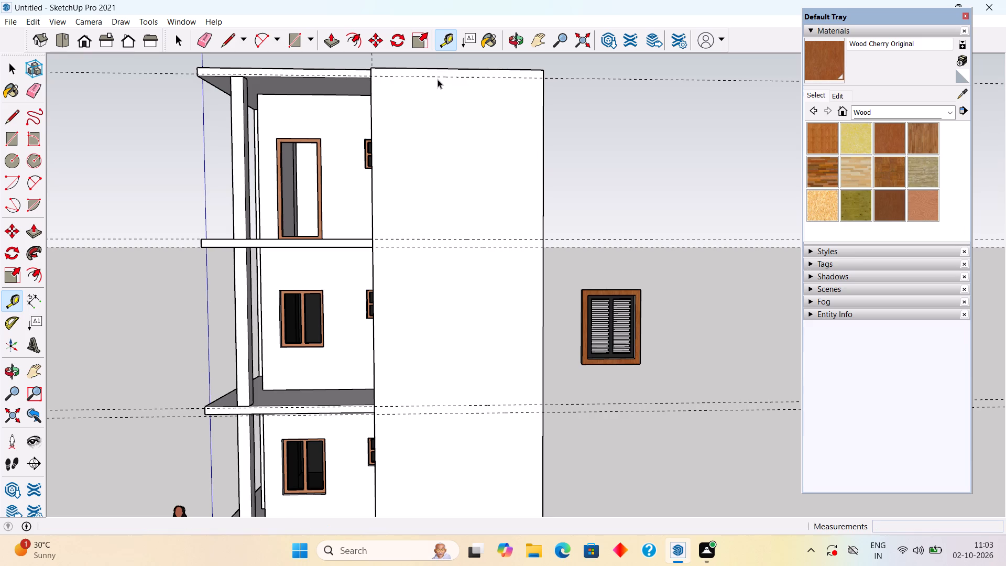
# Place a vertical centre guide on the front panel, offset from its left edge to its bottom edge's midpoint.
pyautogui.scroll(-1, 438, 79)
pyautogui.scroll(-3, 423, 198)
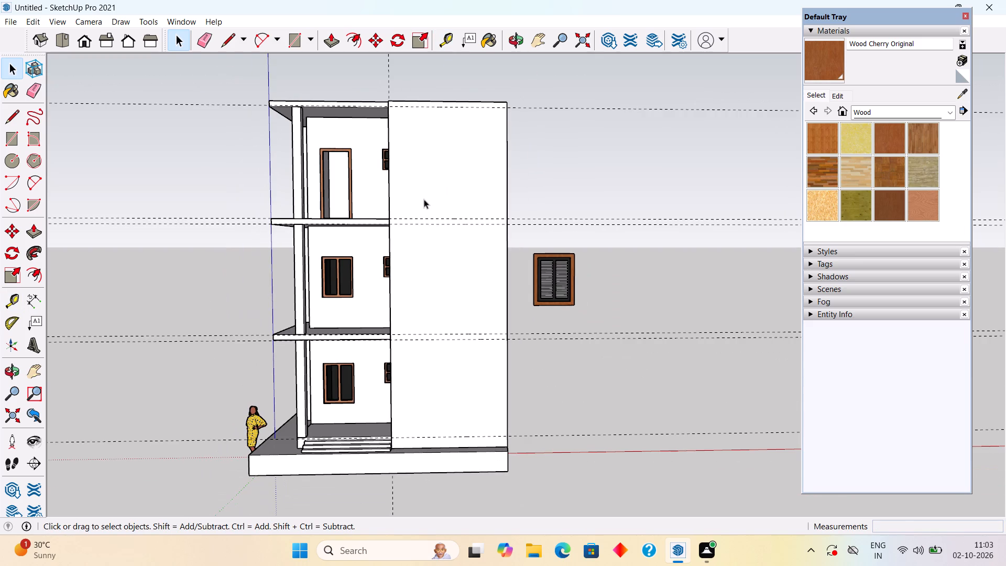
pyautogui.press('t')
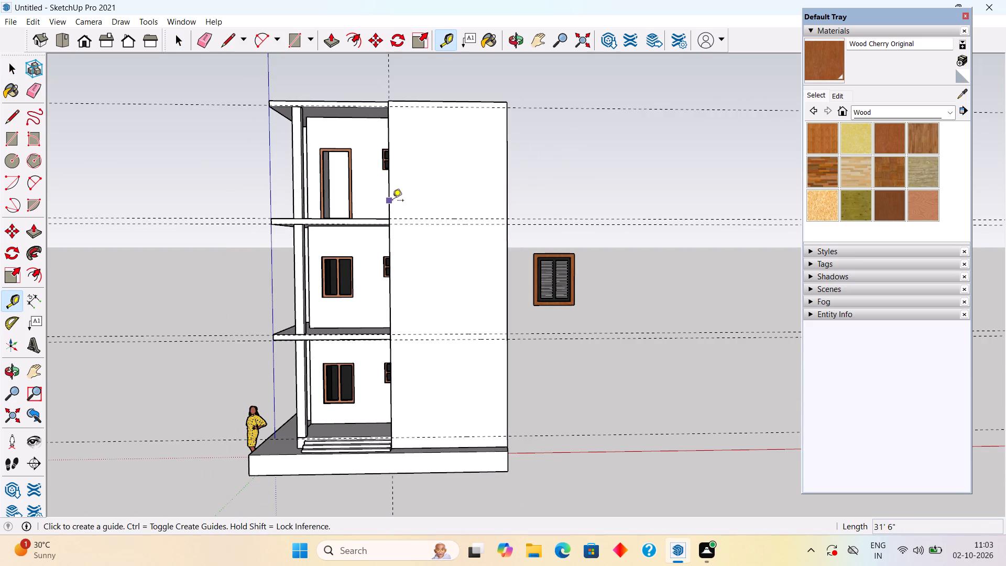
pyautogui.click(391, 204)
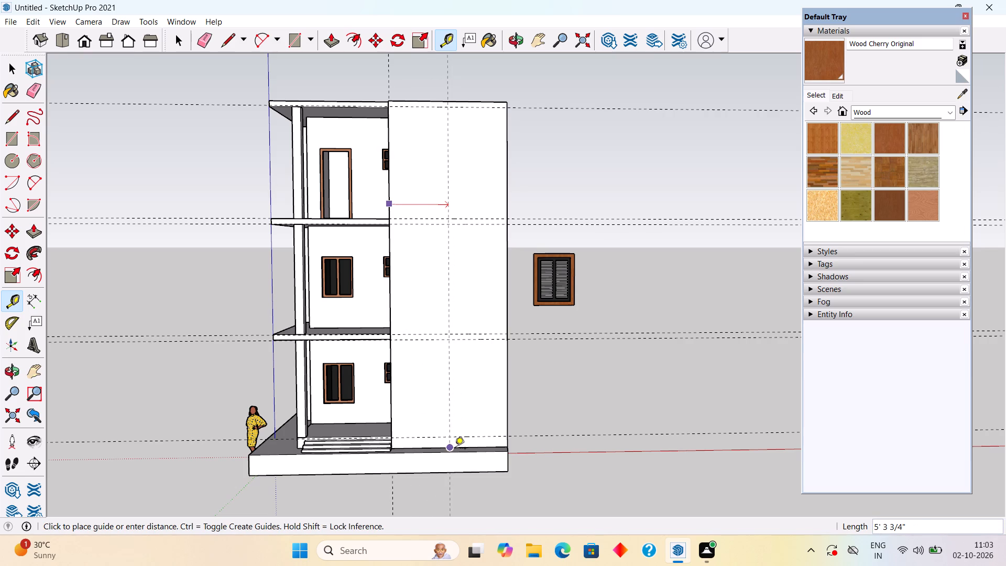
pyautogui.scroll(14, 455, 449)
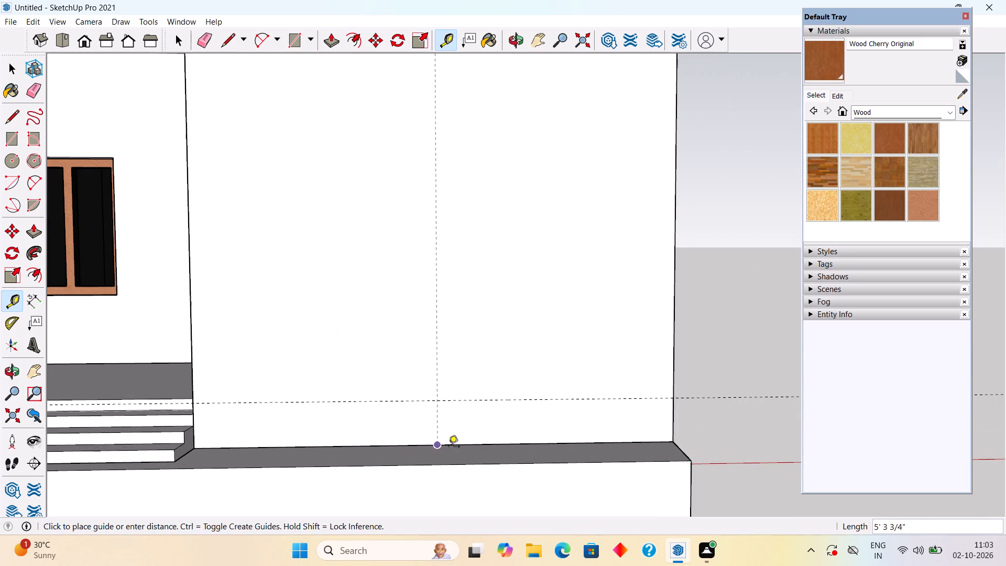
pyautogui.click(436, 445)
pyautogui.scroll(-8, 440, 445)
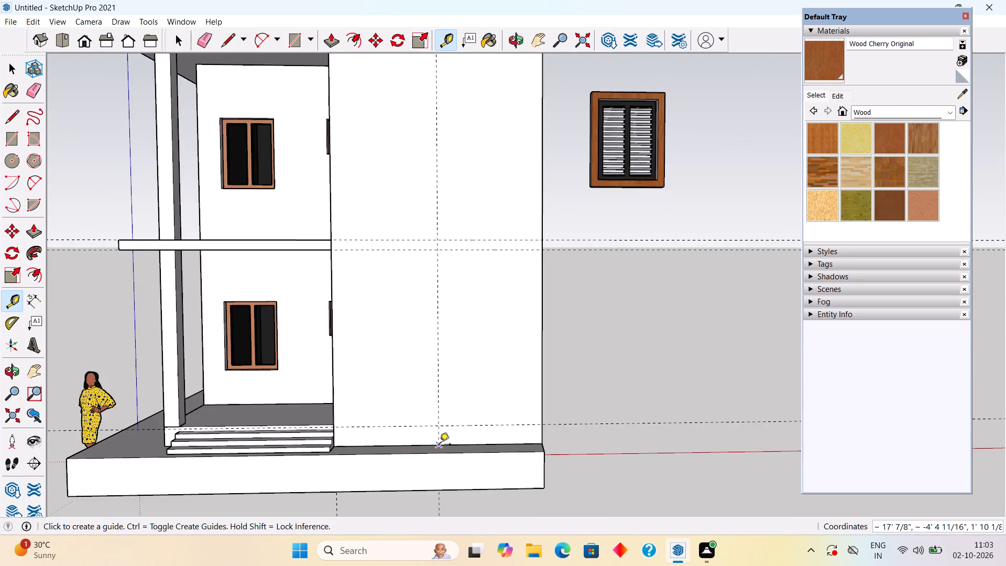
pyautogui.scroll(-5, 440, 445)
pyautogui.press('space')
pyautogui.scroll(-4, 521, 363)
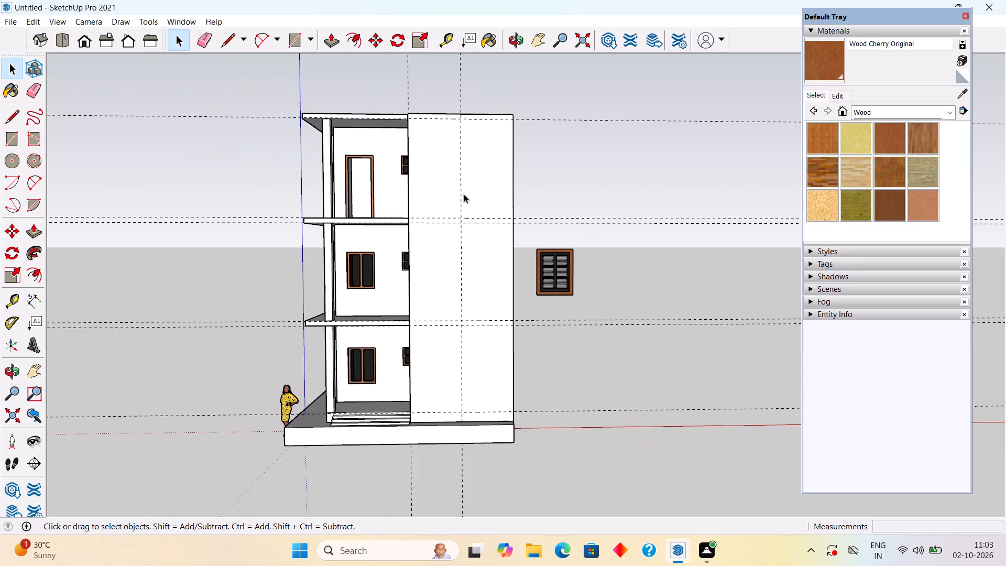
# Place a vertical guide on the front panel 10' in from its right edge.
pyautogui.scroll(2, 490, 107)
pyautogui.moveTo(488, 101); pyautogui.dragTo(485, 171, button='middle')
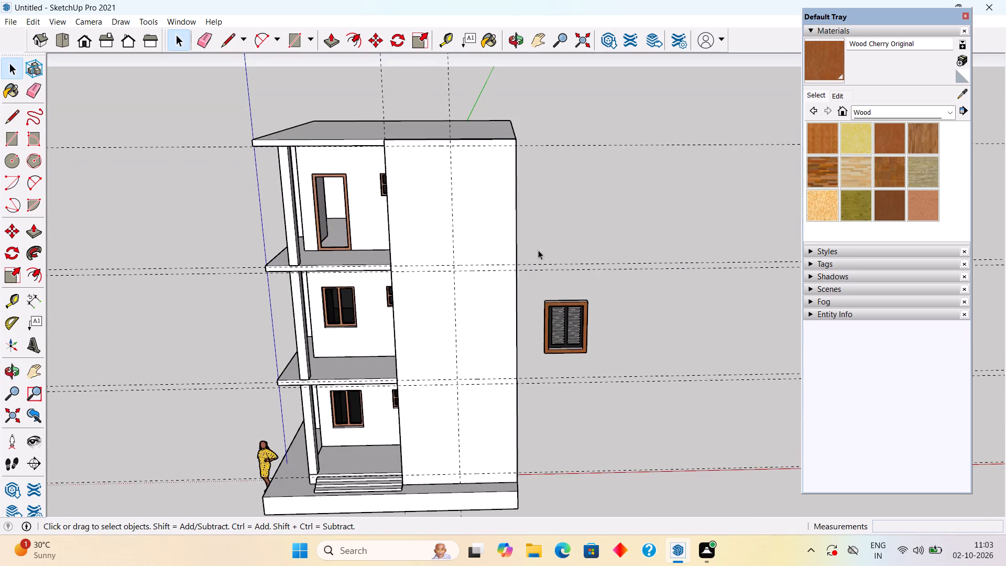
pyautogui.scroll(3, 538, 250)
pyautogui.scroll(-2, 539, 250)
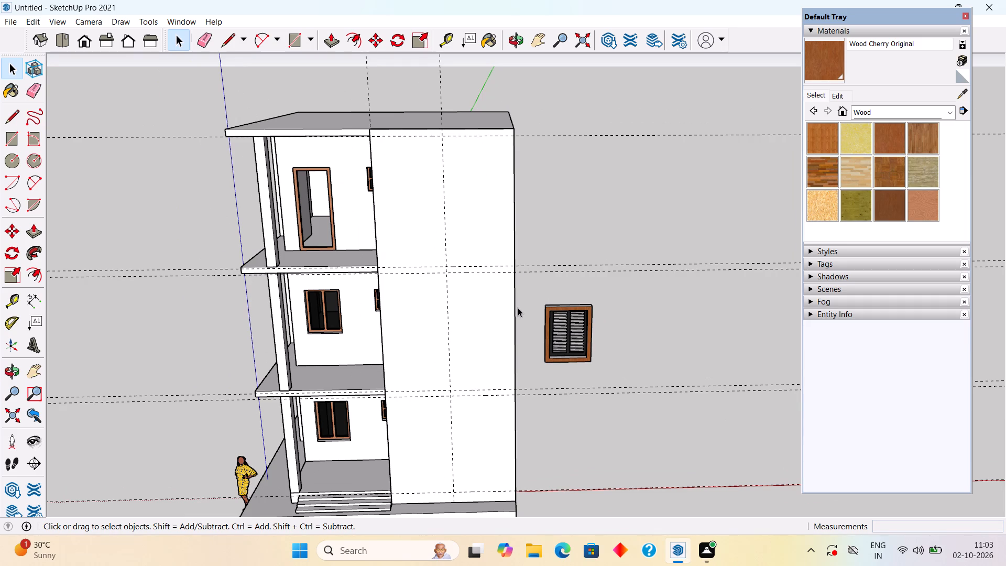
pyautogui.press('t')
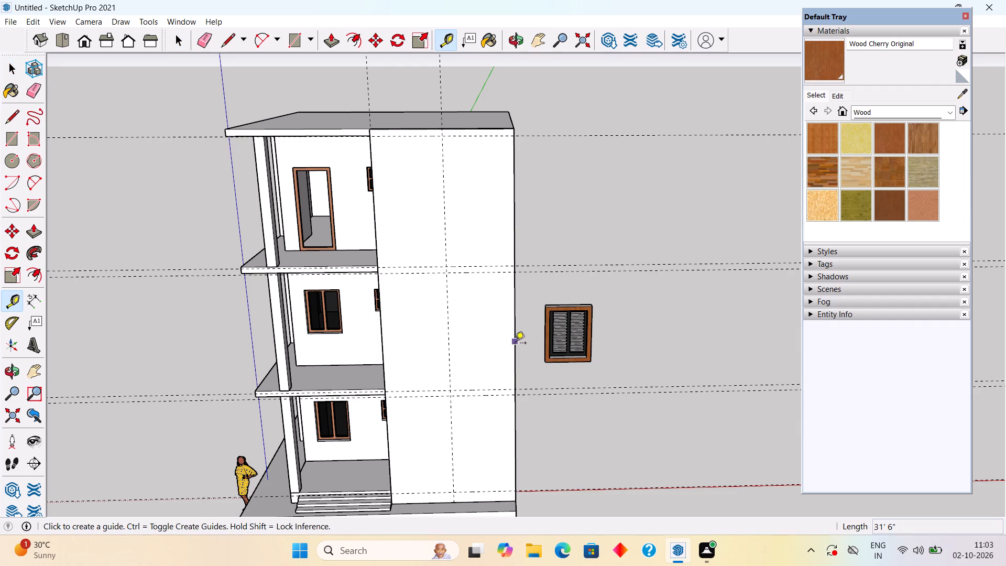
pyautogui.click(515, 350)
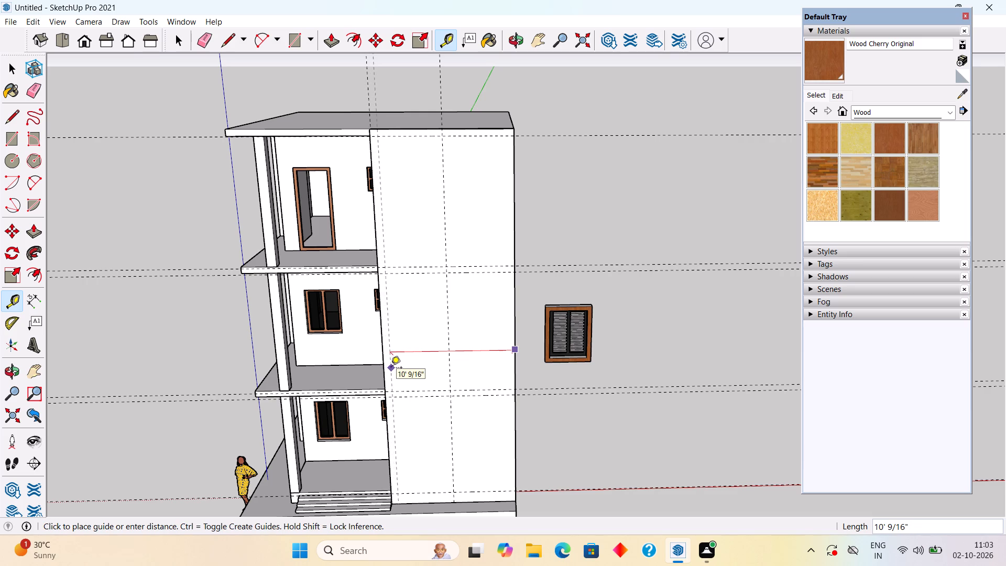
pyautogui.write("10'")
pyautogui.press('Return')
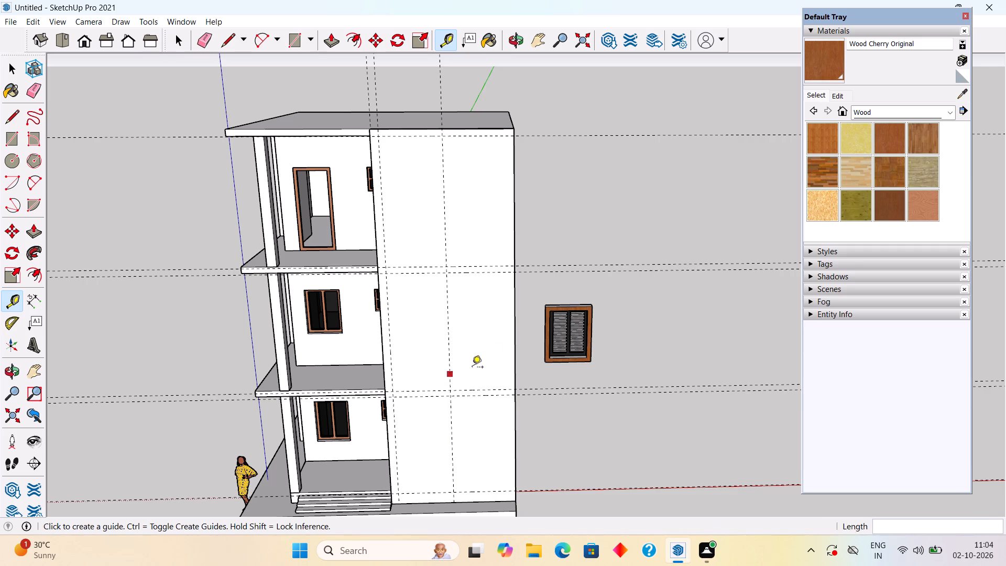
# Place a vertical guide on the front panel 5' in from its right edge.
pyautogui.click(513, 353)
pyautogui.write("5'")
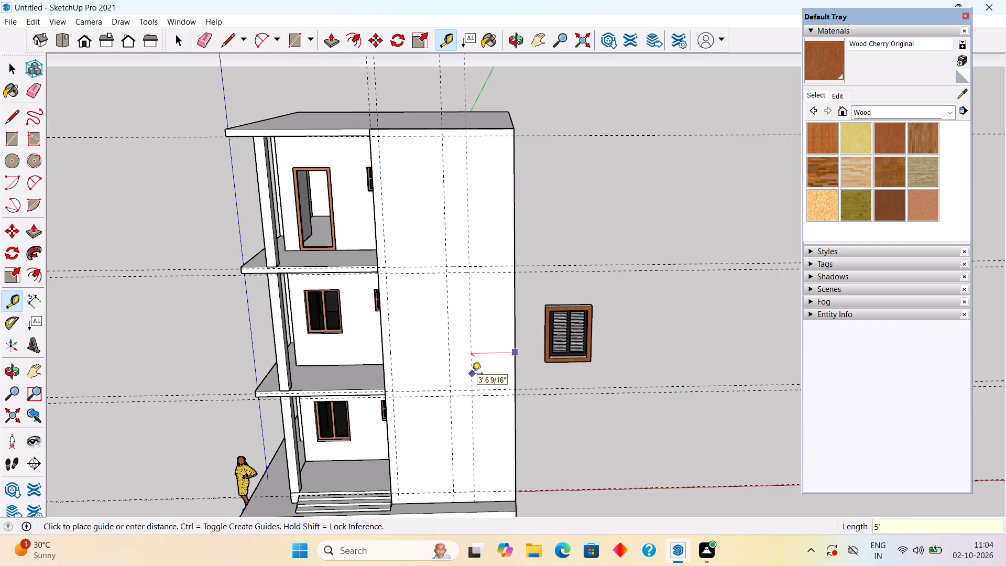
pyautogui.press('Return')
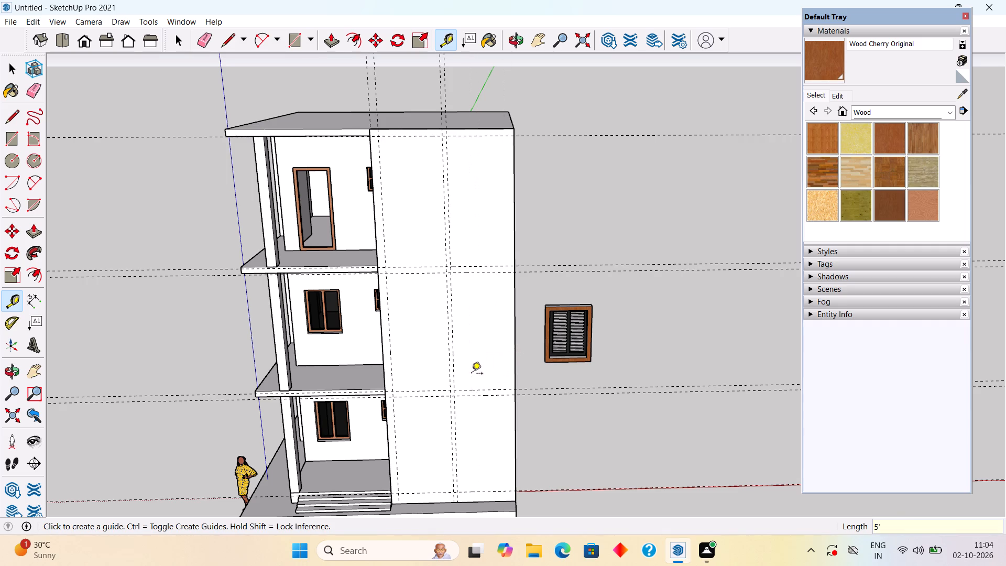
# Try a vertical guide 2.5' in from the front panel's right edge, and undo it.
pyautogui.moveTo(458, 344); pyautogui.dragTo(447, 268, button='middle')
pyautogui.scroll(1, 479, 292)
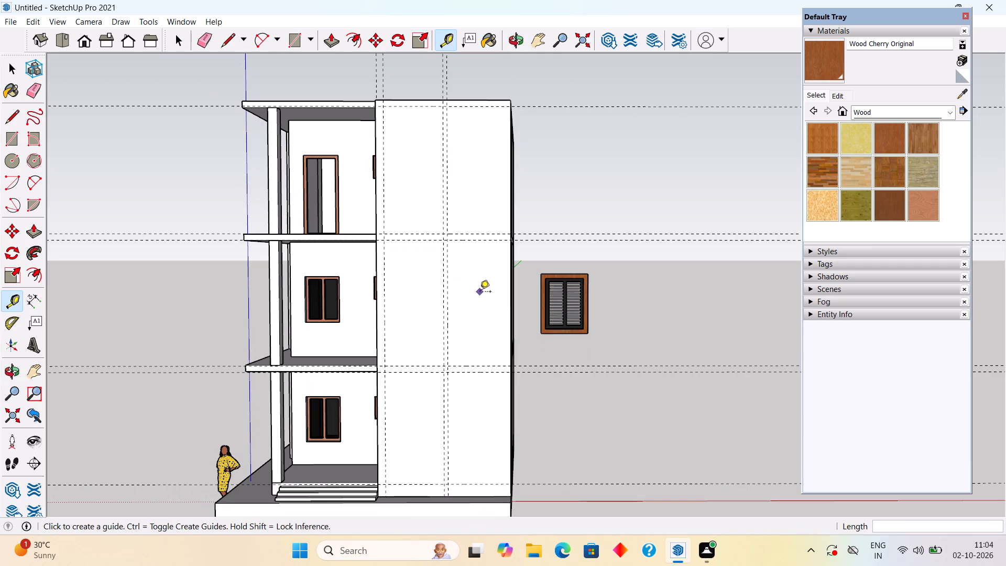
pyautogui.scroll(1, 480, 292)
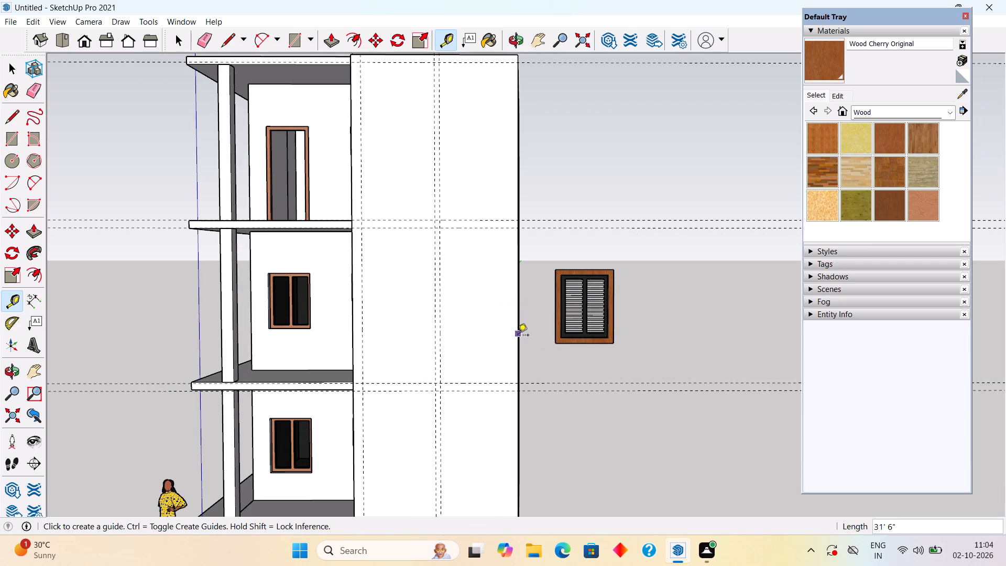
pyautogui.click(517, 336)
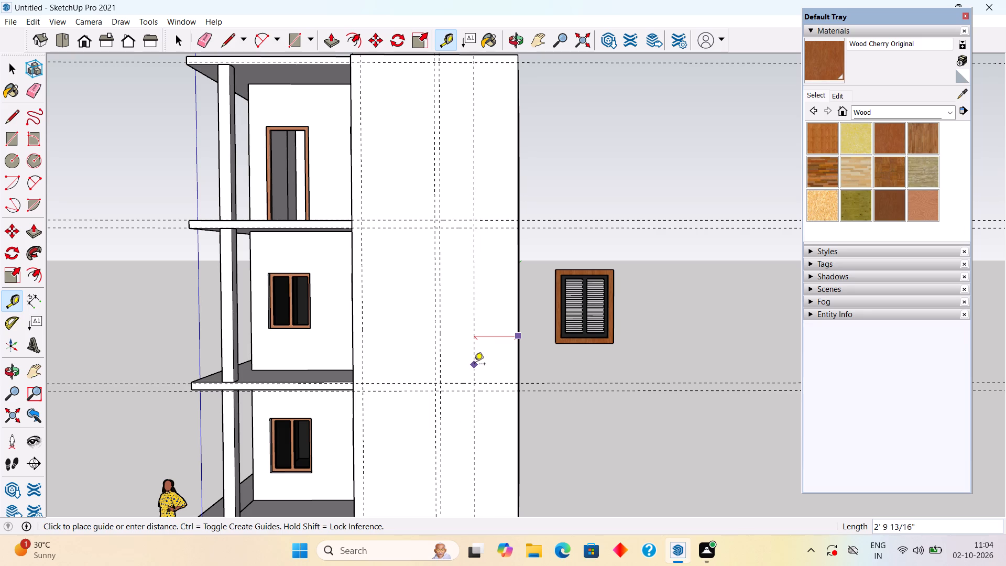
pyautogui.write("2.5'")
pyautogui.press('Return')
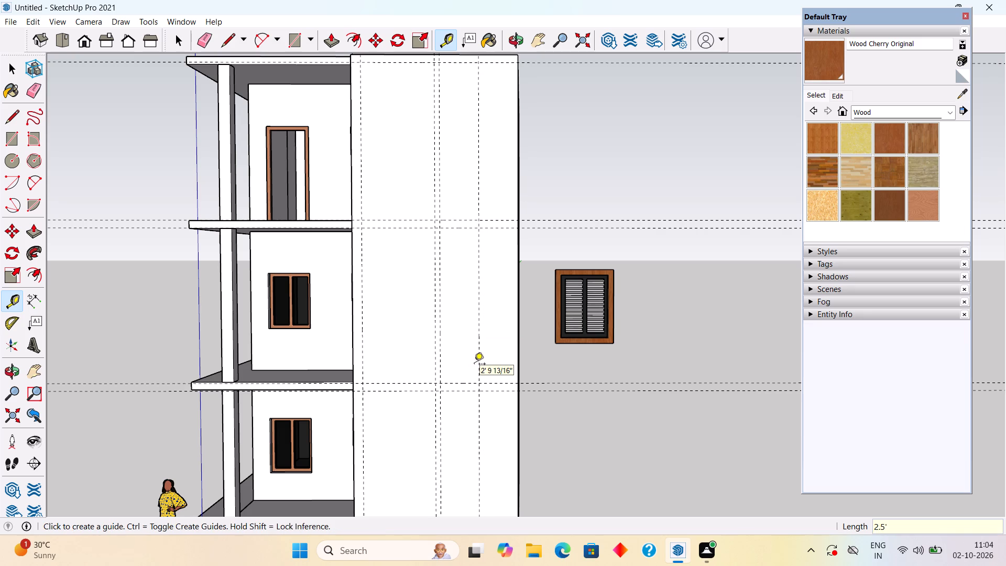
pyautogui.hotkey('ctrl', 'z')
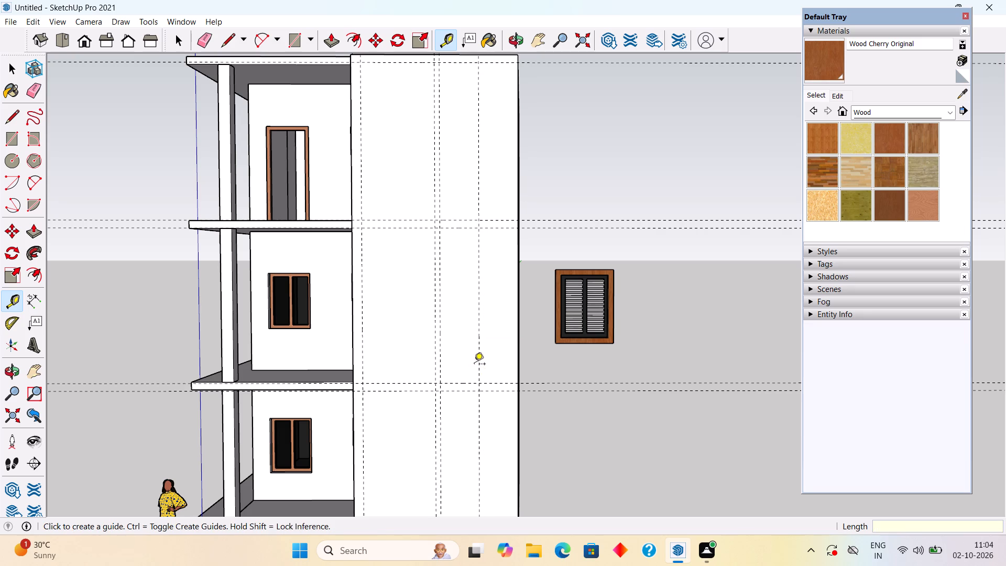
# Place a vertical guide on the front panel 3' in from its right edge.
pyautogui.click(516, 365)
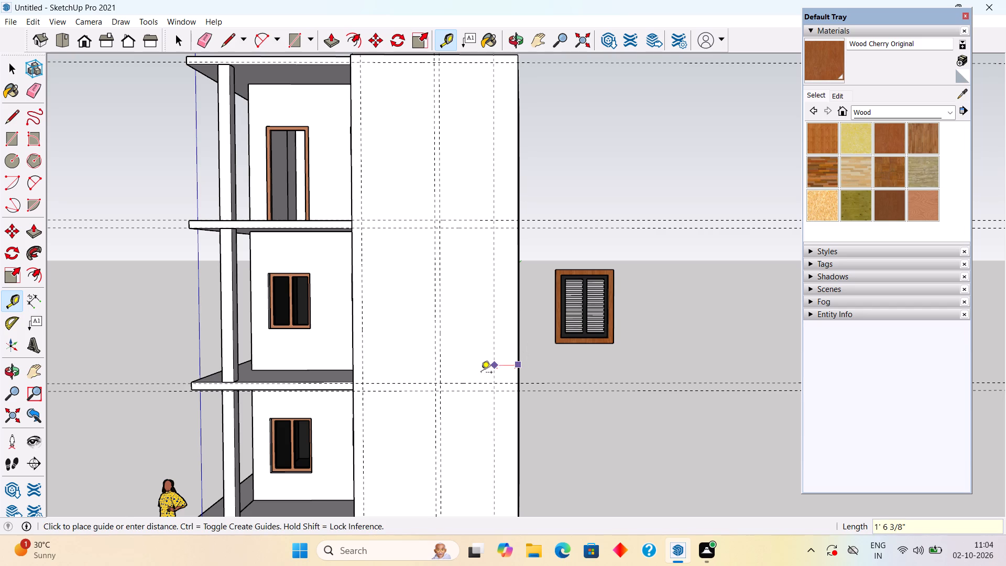
pyautogui.write("3'")
pyautogui.press('Return')
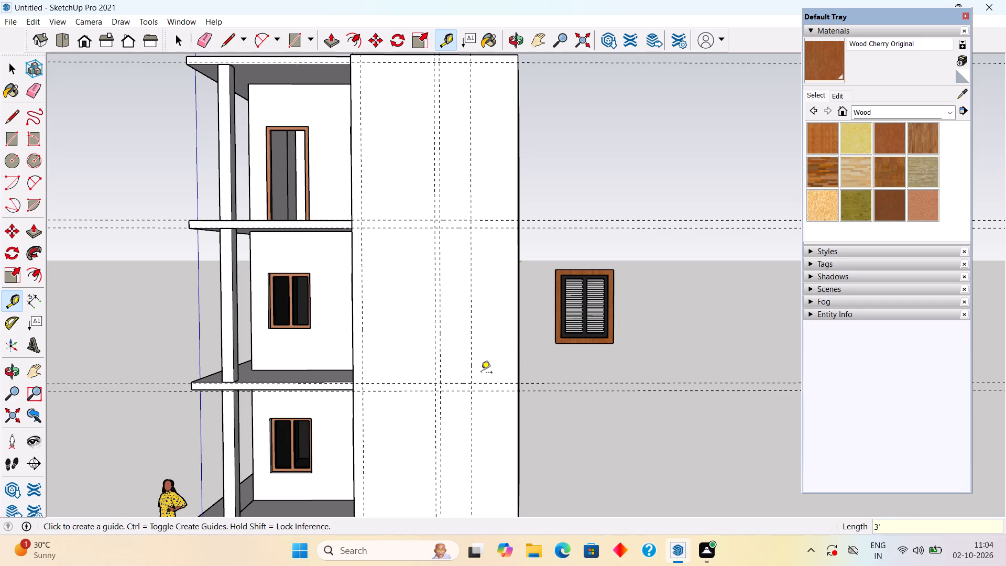
# Place two successive vertical guides at 1' spacing, working inward from the 10' guide near the front panel's left edge.
pyautogui.click(363, 359)
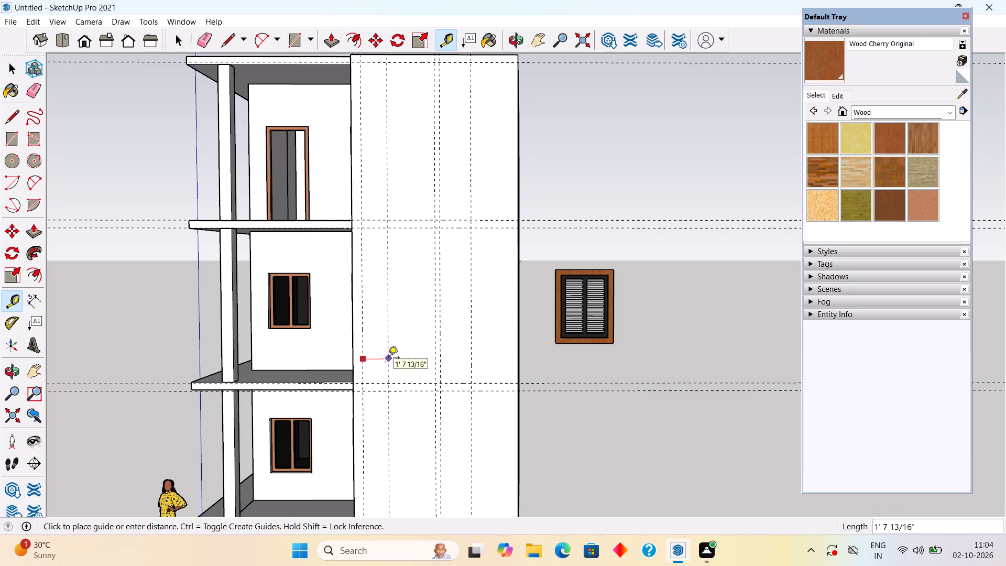
pyautogui.write("1'")
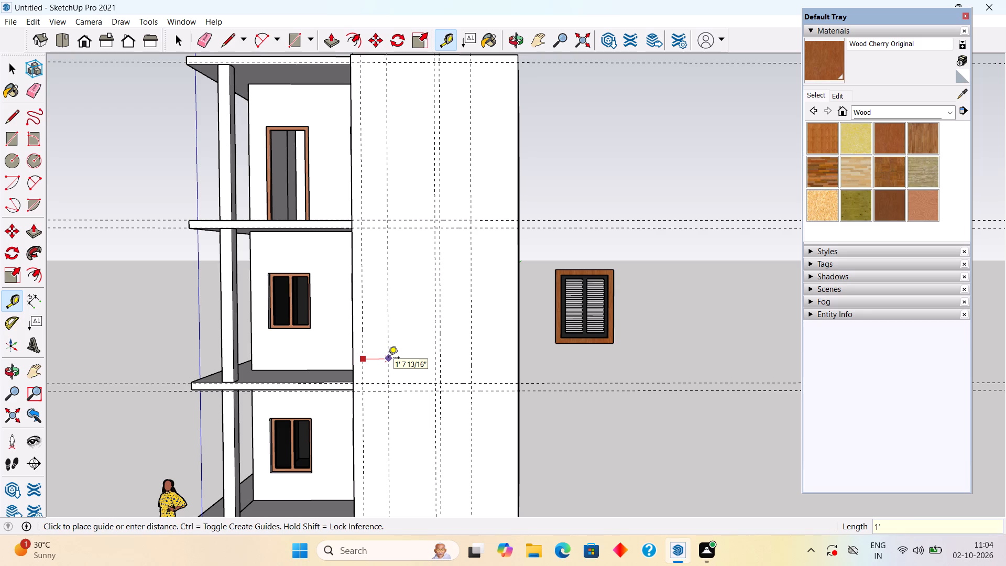
pyautogui.press('Return')
pyautogui.moveTo(388, 358); pyautogui.dragTo(415, 423, button='middle')
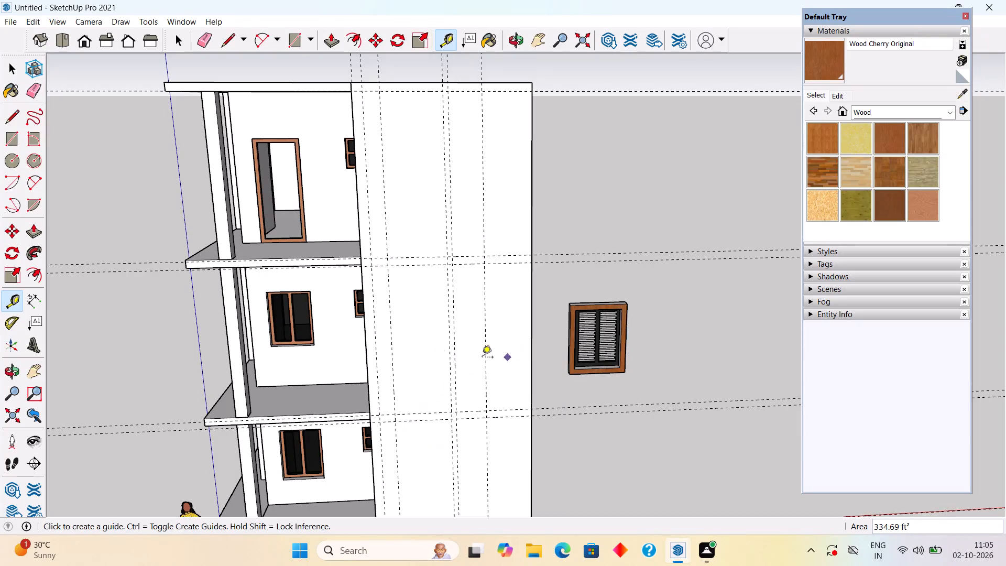
pyautogui.click(392, 365)
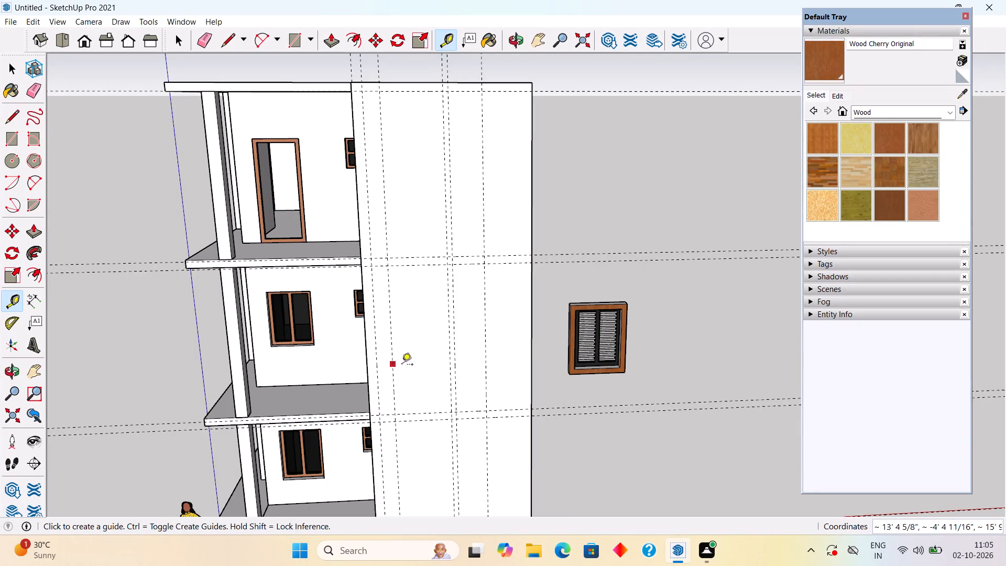
pyautogui.write("1'")
pyautogui.press('Return')
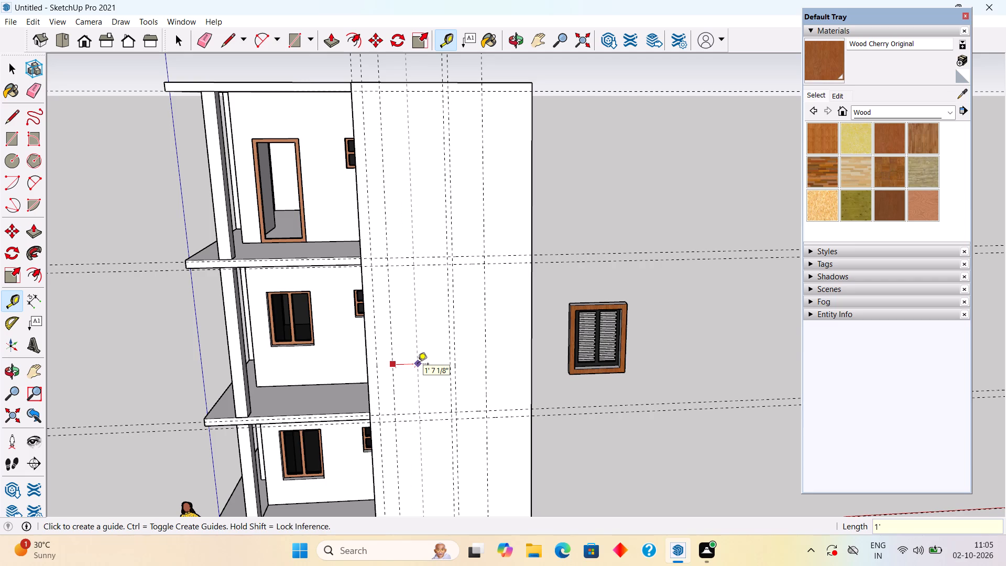
# Place a vertical guide 1' inward from the guide that is 3' from the front panel's right edge.
pyautogui.click(485, 341)
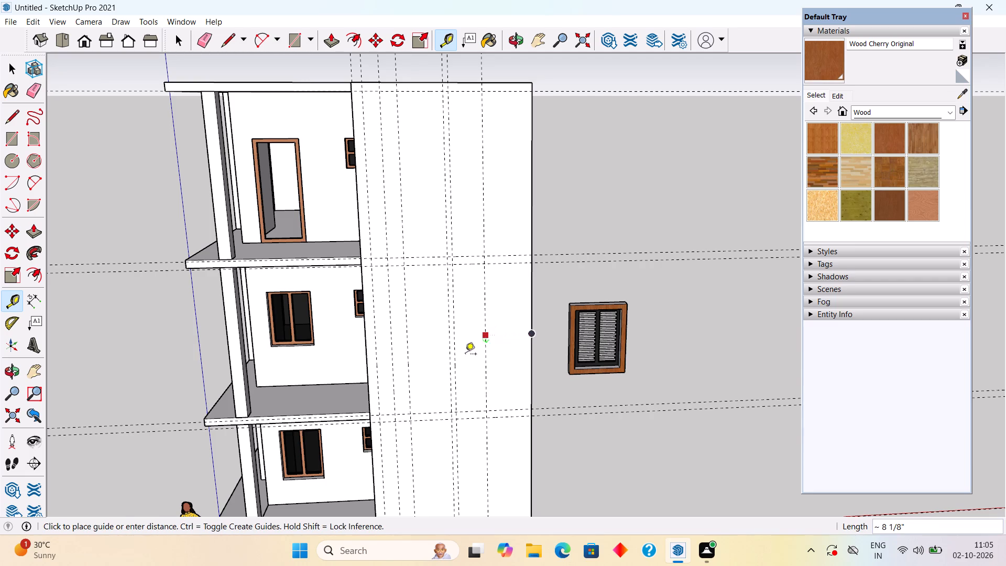
pyautogui.press('space')
pyautogui.write('t')
pyautogui.click(486, 365)
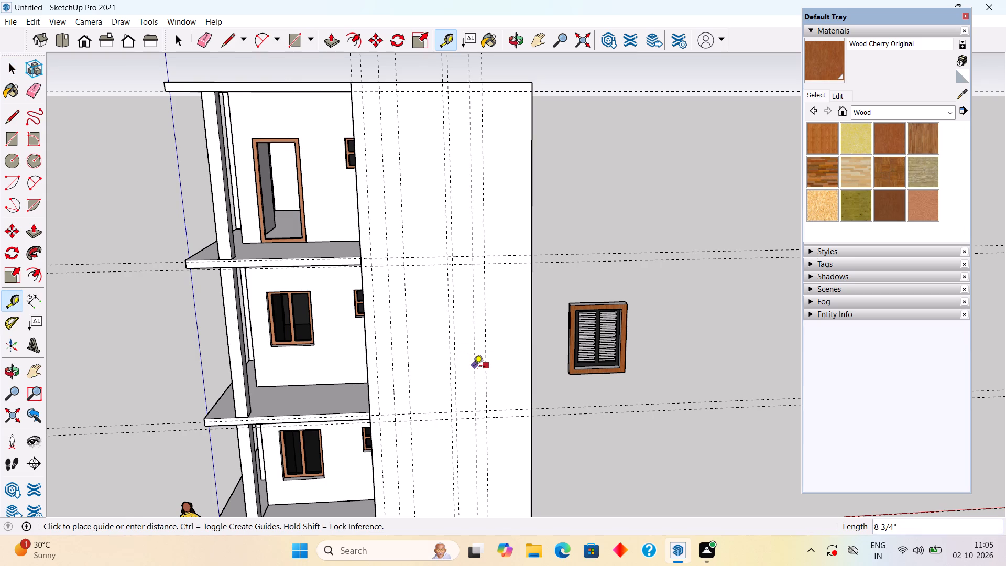
pyautogui.write("1'")
pyautogui.press('Return')
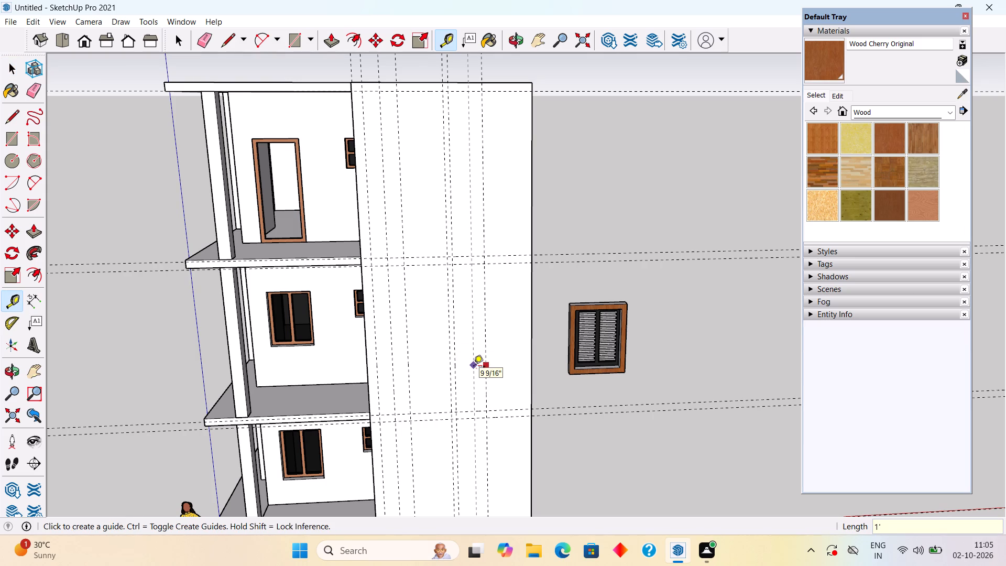
pyautogui.press('space')
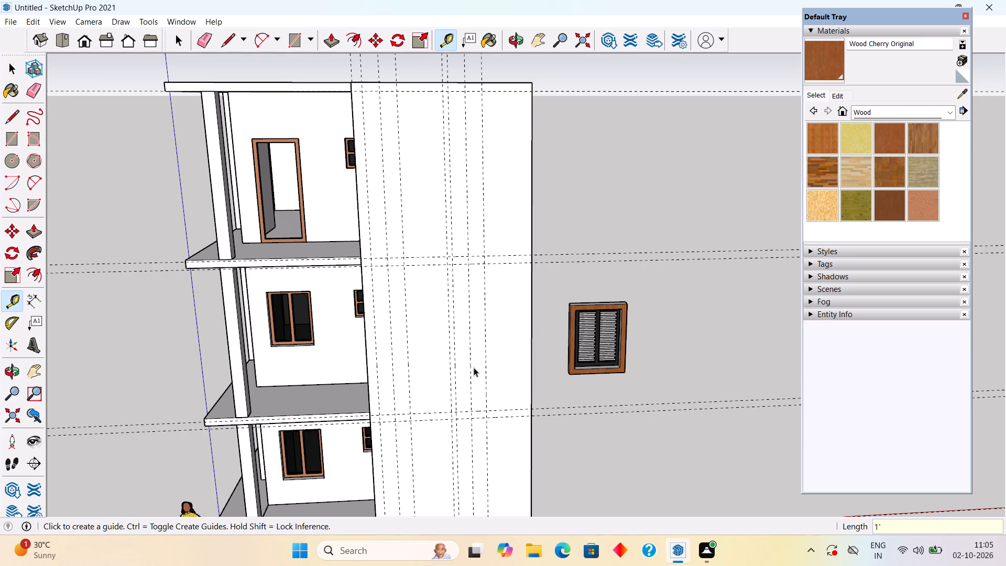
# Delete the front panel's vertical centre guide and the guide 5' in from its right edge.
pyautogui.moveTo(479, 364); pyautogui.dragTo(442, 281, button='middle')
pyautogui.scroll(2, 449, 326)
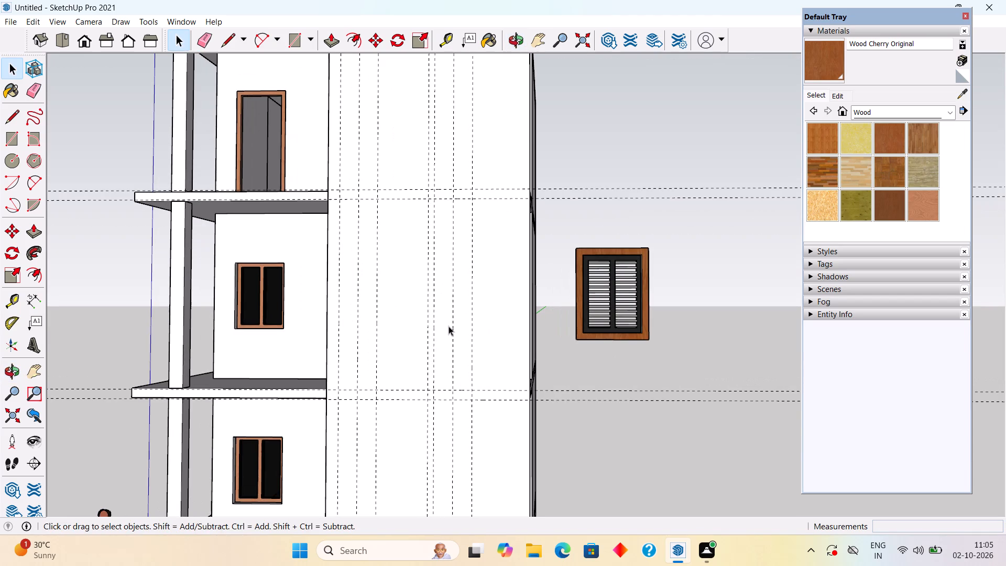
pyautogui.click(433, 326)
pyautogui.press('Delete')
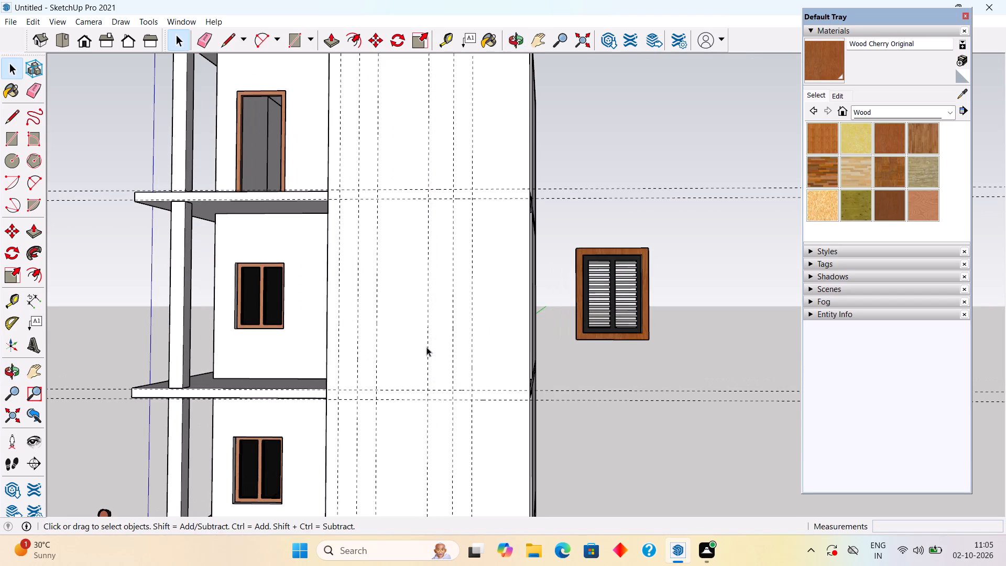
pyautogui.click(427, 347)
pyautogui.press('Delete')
# Place a vertical guide midway between the front panel's two innermost vertical guides, 2' from each, using a temporary 4' line.
pyautogui.moveTo(442, 410); pyautogui.dragTo(466, 447, button='middle')
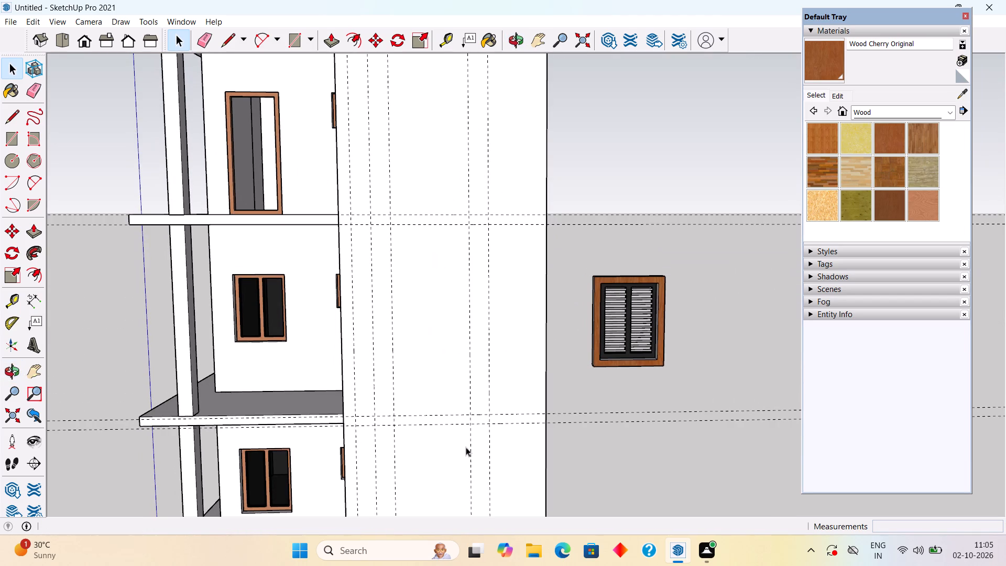
pyautogui.press('l')
pyautogui.click(472, 414)
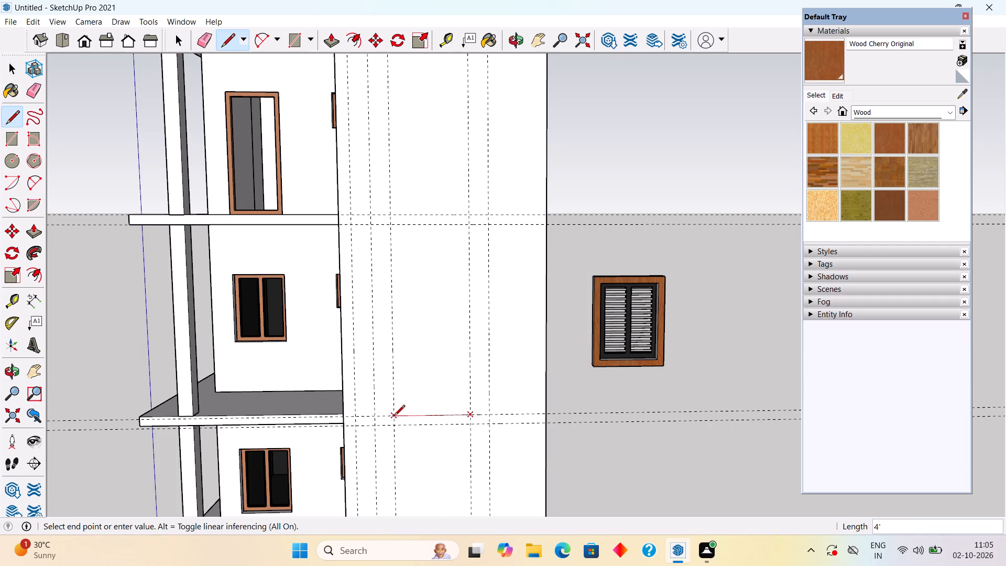
pyautogui.click(394, 417)
pyautogui.press('space')
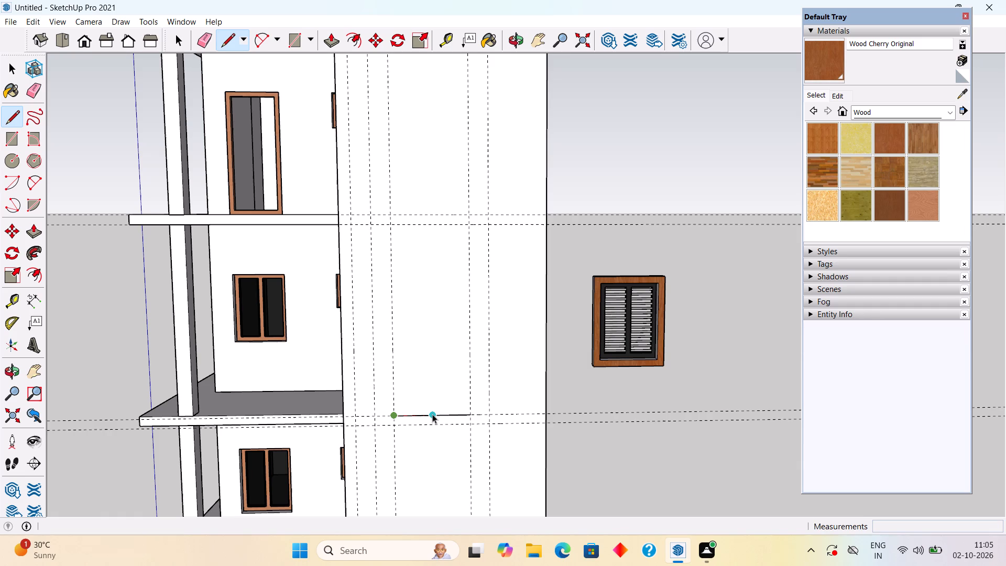
pyautogui.press('t')
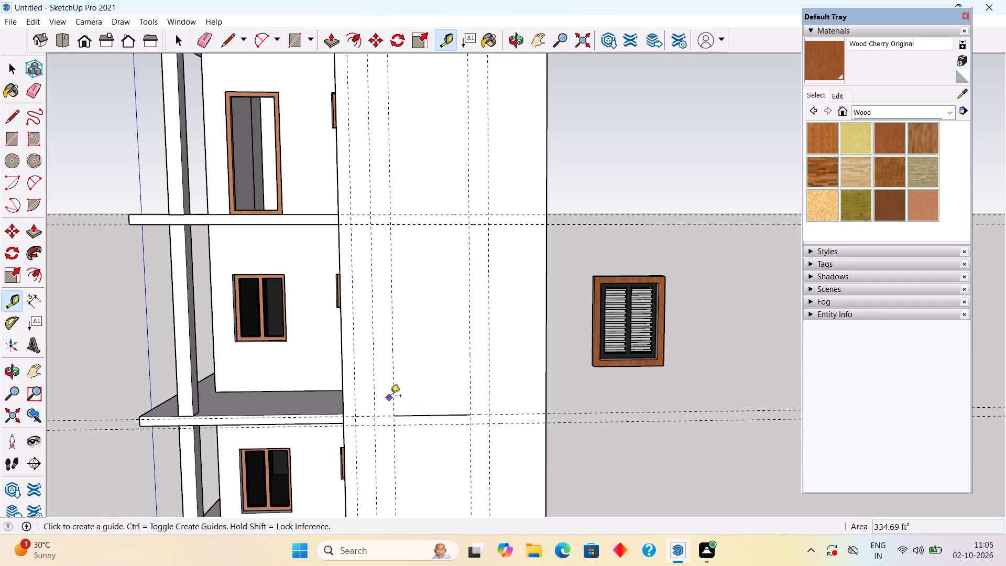
pyautogui.click(391, 395)
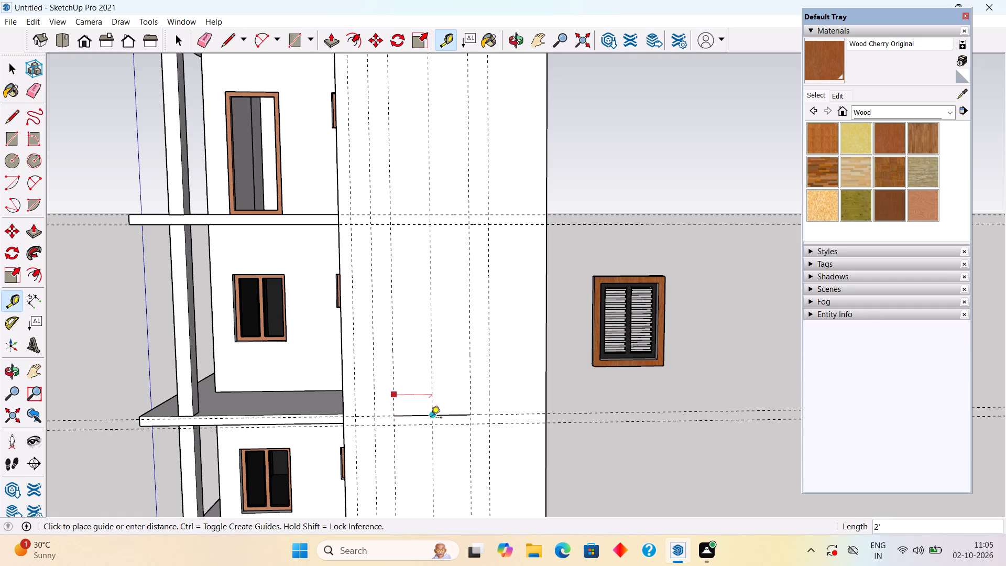
pyautogui.click(431, 418)
pyautogui.press('space')
# Delete the temporary 4' line on the front panel's floor-level guide.
pyautogui.click(415, 414)
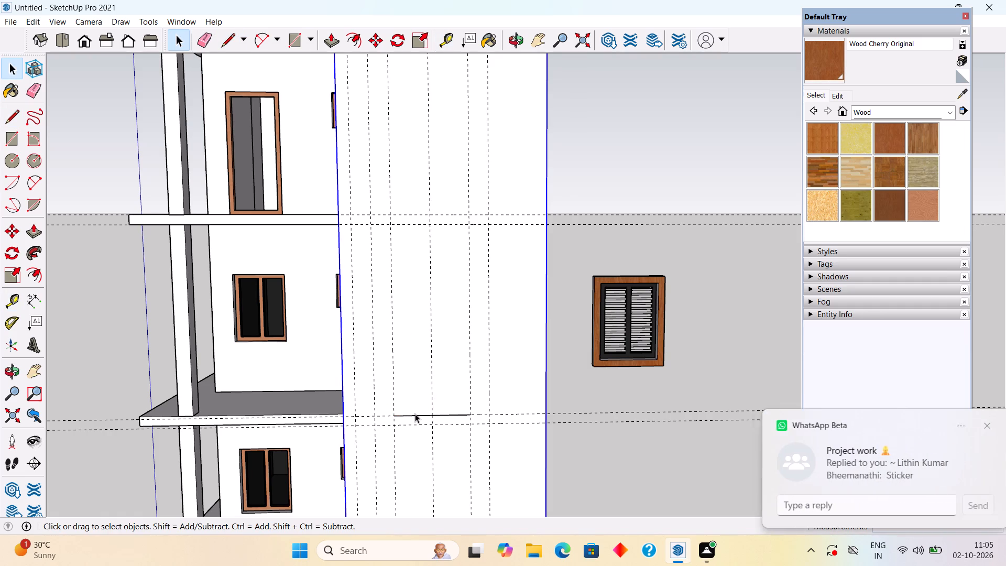
pyautogui.click(419, 415)
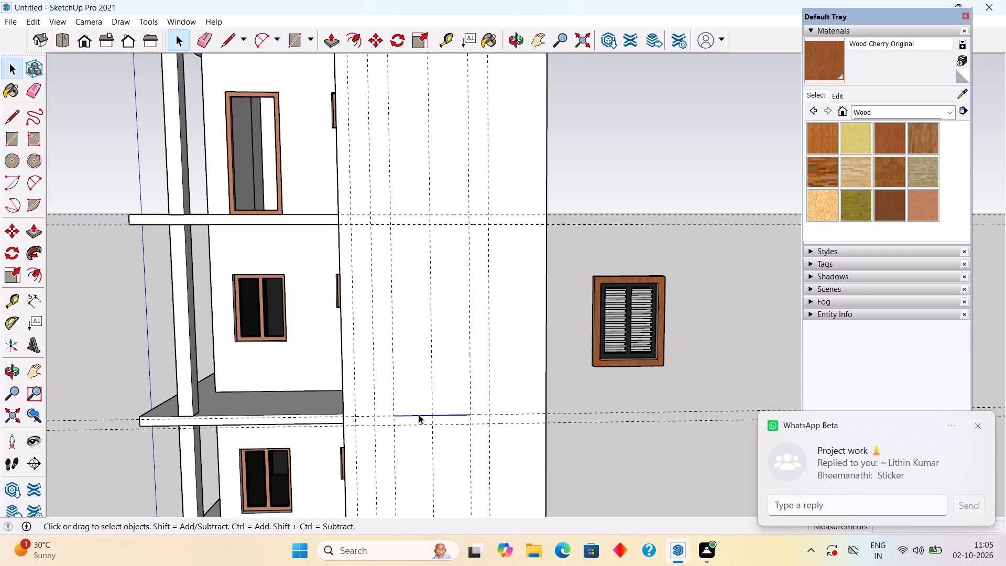
pyautogui.press('Delete')
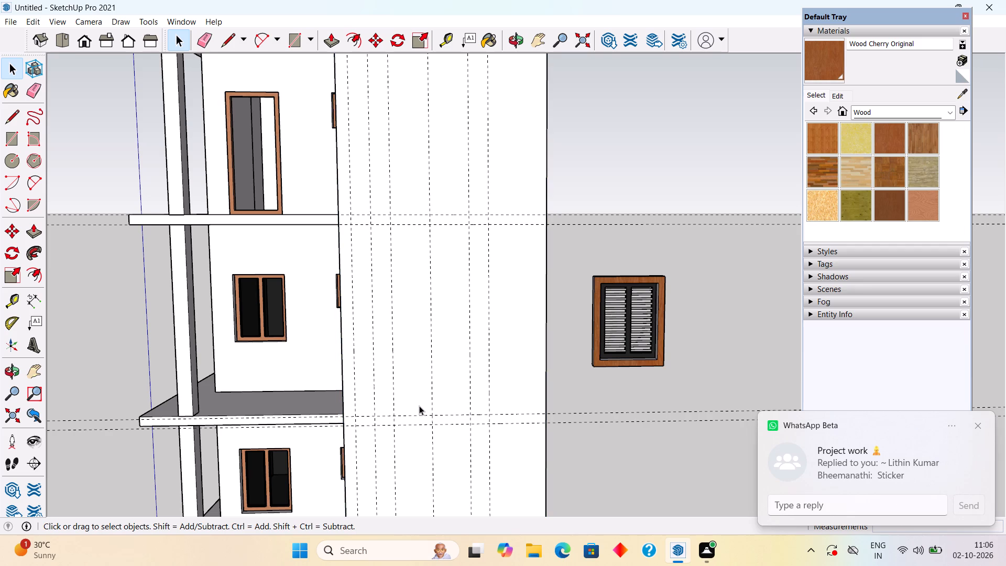
# Place a horizontal guide 3' above the upper guide of the middle storey's floor slab, and another 4' above that.
pyautogui.press('t')
pyautogui.click(417, 417)
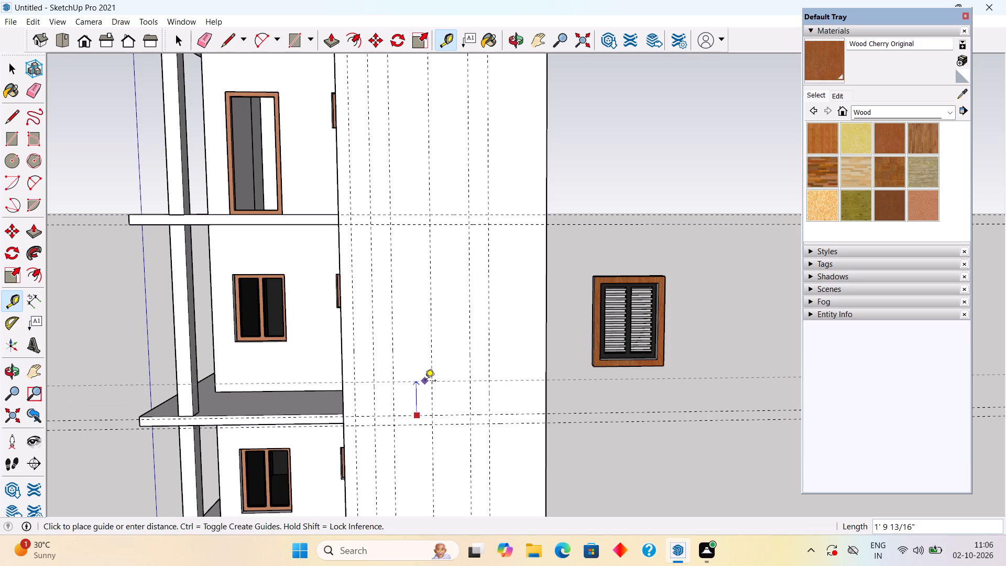
pyautogui.write("3'")
pyautogui.press('Return')
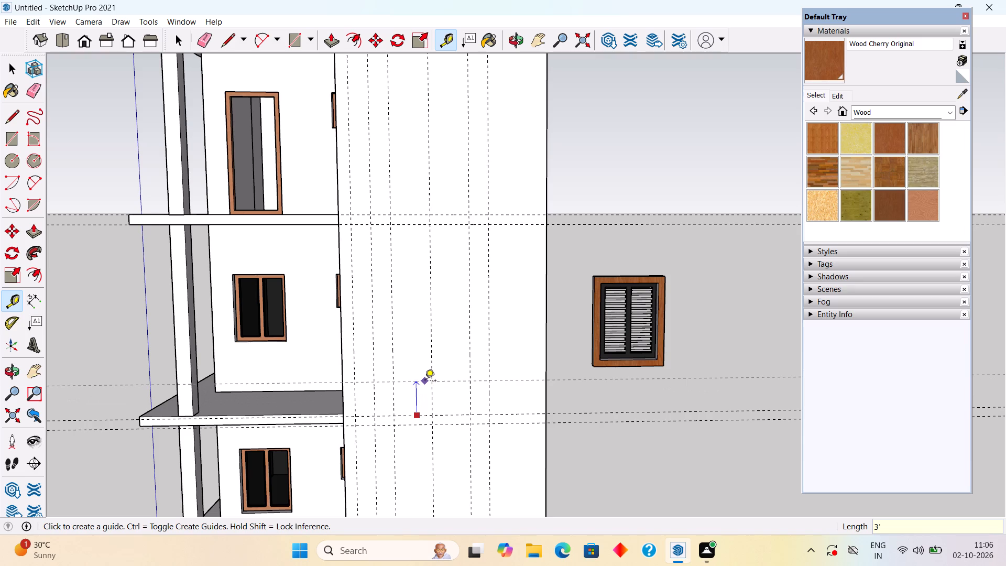
pyautogui.click(409, 361)
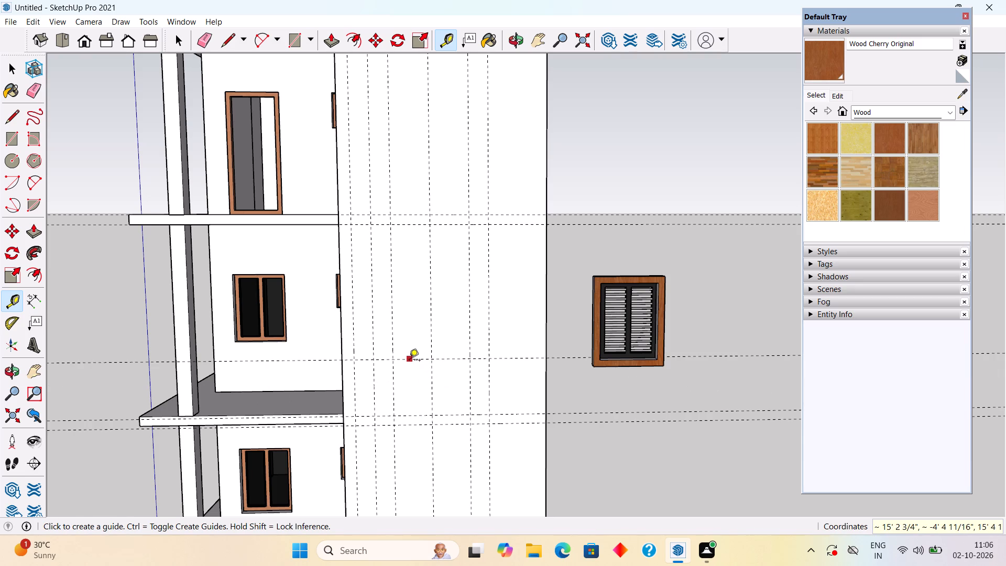
pyautogui.write("4'")
pyautogui.press('Return')
pyautogui.press('space')
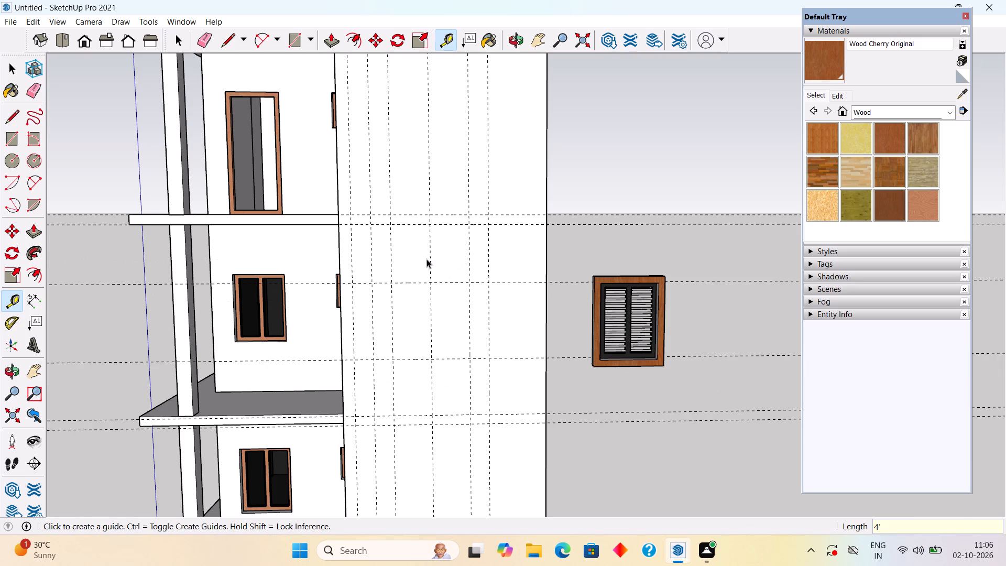
# Move the wooden window frame about 6' sideways, off the louvred shutter and away from the house.
pyautogui.click(606, 365)
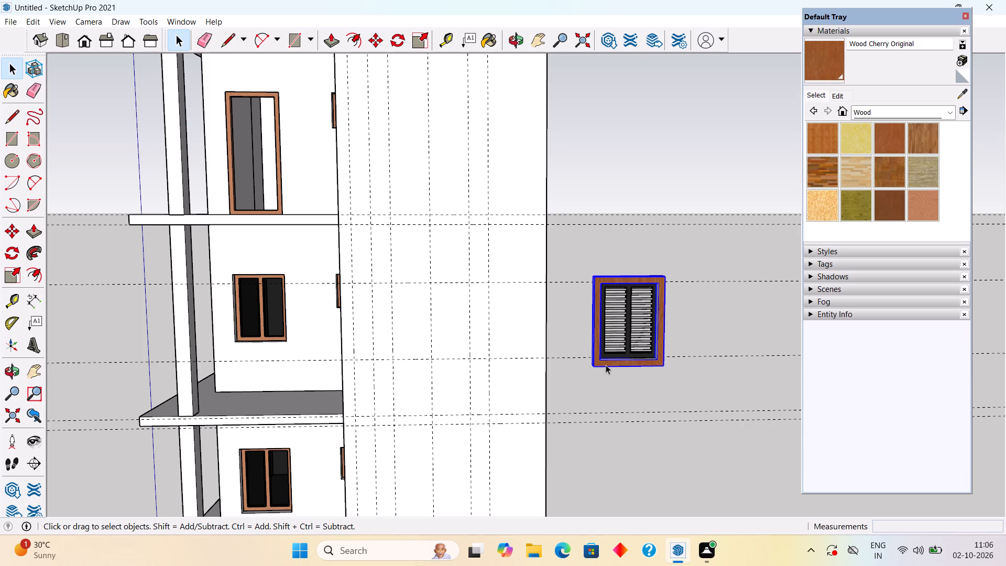
pyautogui.press('m')
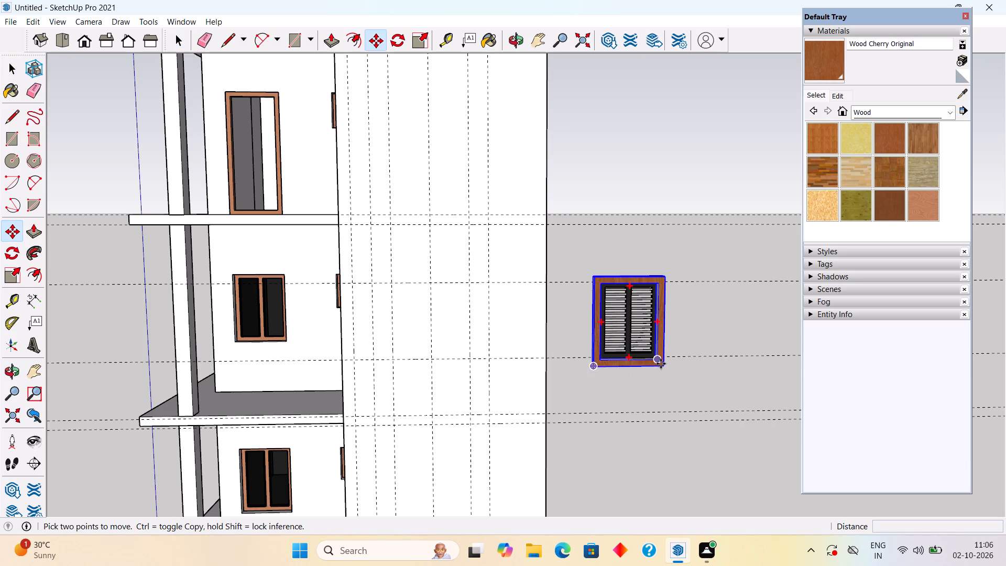
pyautogui.click(662, 367)
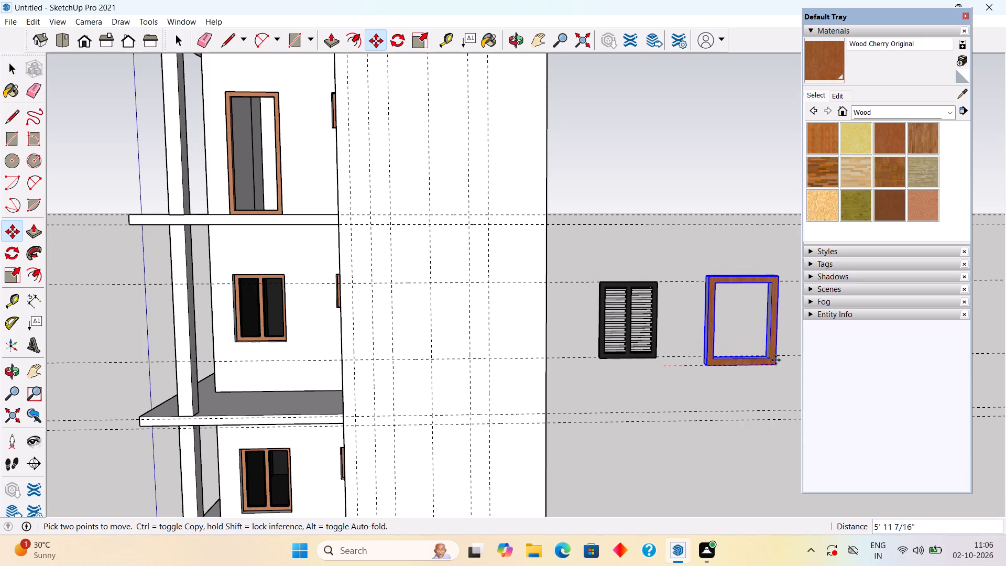
pyautogui.click(777, 363)
pyautogui.press('space')
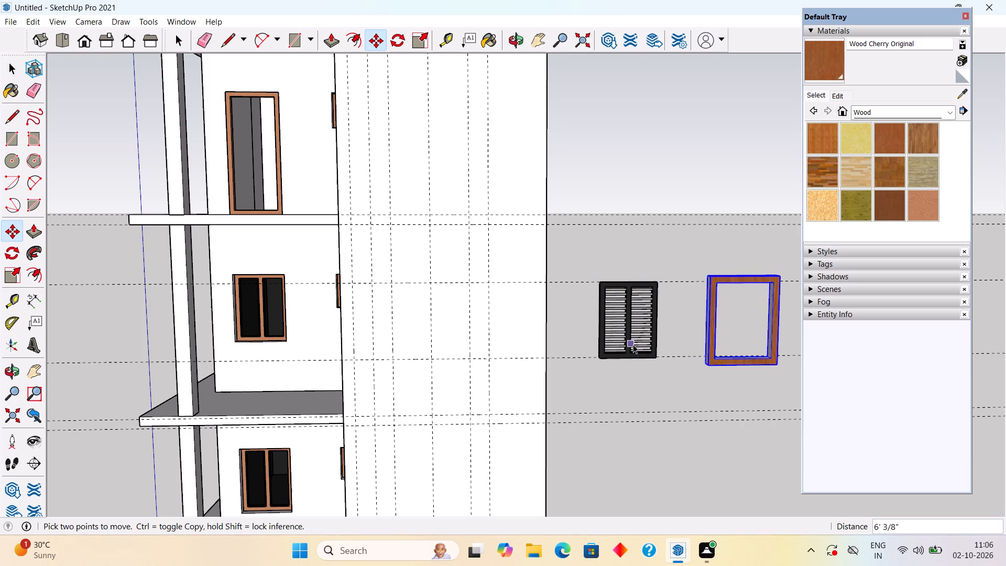
# Measure the width of the louvred shutter.
pyautogui.scroll(5, 660, 309)
pyautogui.press('t')
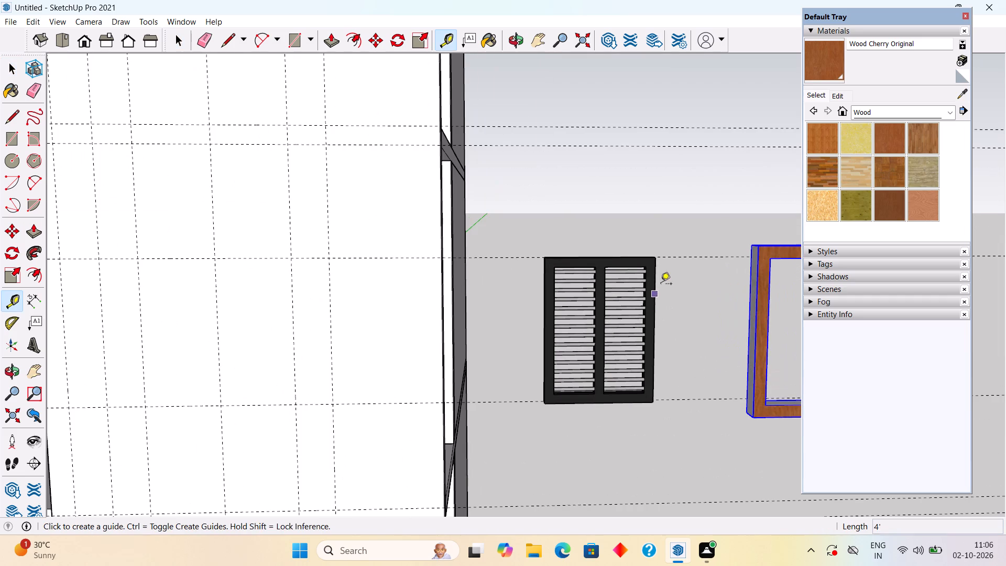
pyautogui.click(655, 357)
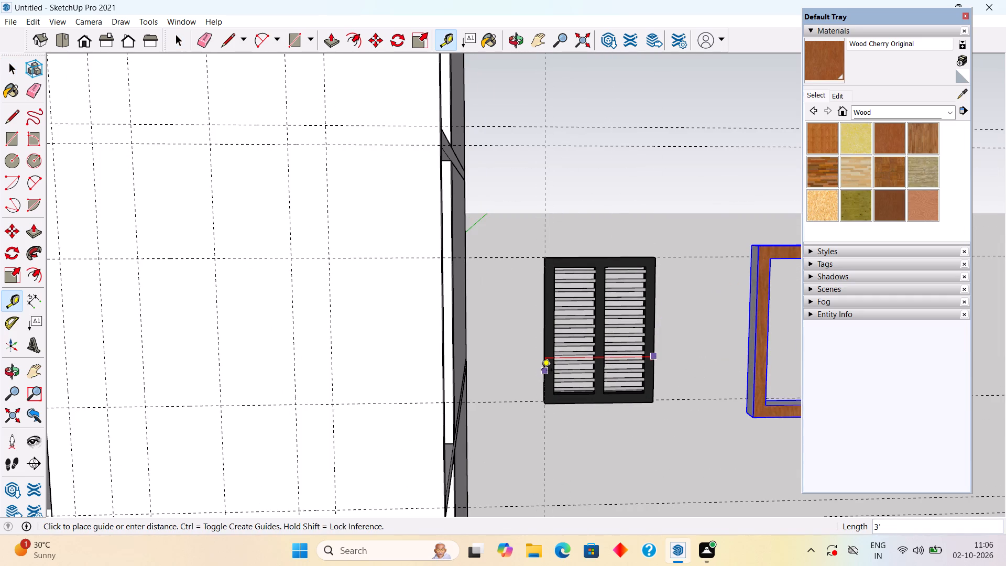
pyautogui.scroll(-6, 541, 371)
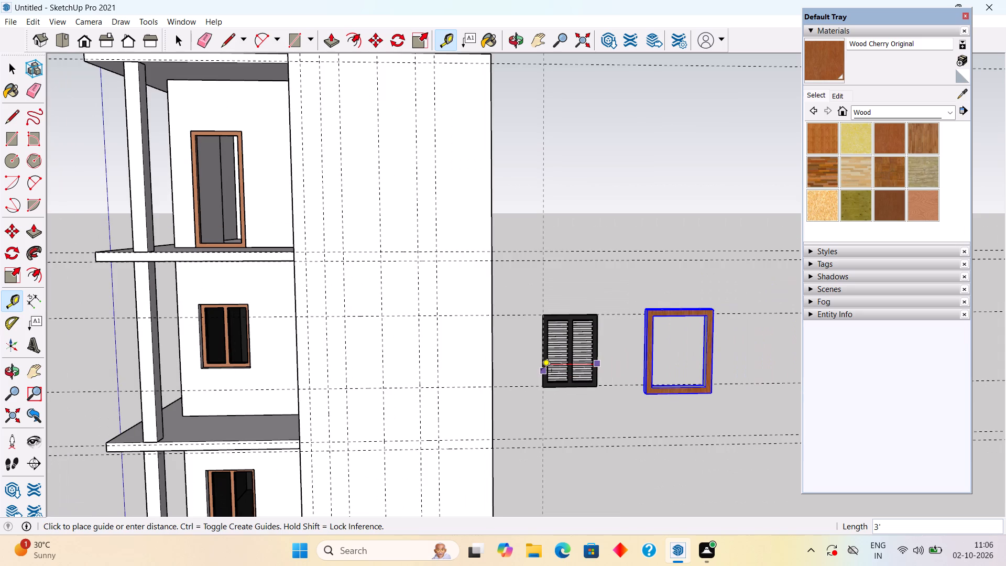
pyautogui.press('space')
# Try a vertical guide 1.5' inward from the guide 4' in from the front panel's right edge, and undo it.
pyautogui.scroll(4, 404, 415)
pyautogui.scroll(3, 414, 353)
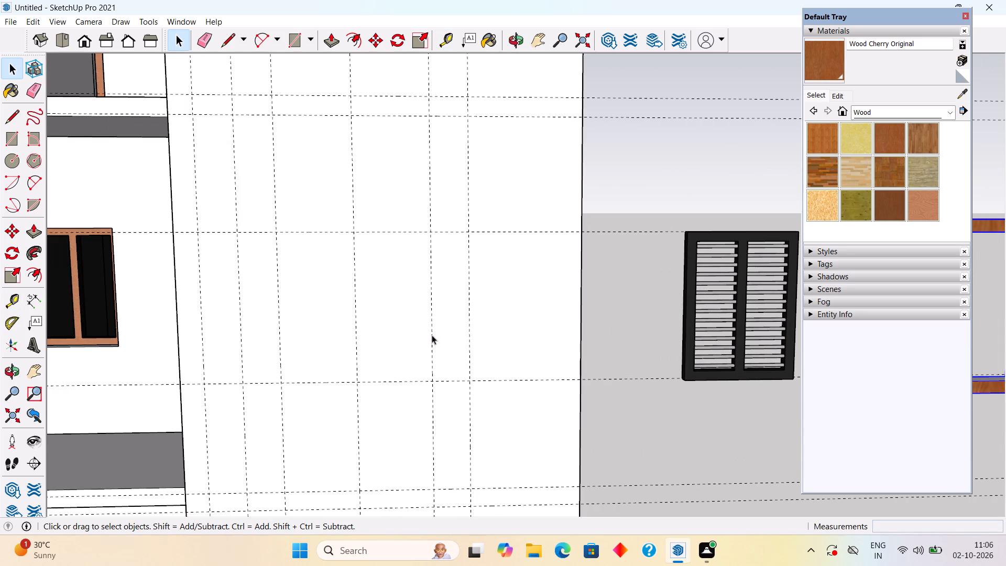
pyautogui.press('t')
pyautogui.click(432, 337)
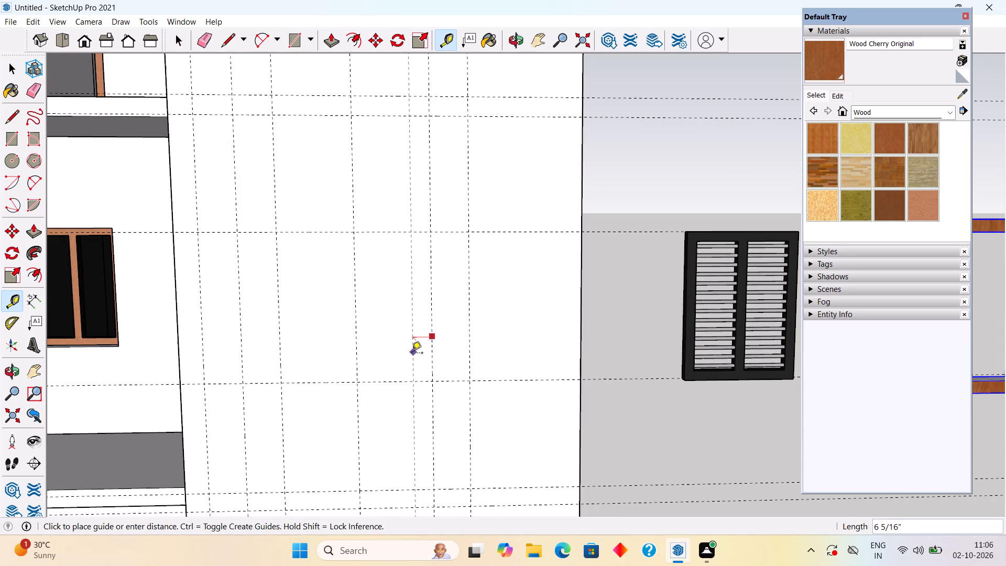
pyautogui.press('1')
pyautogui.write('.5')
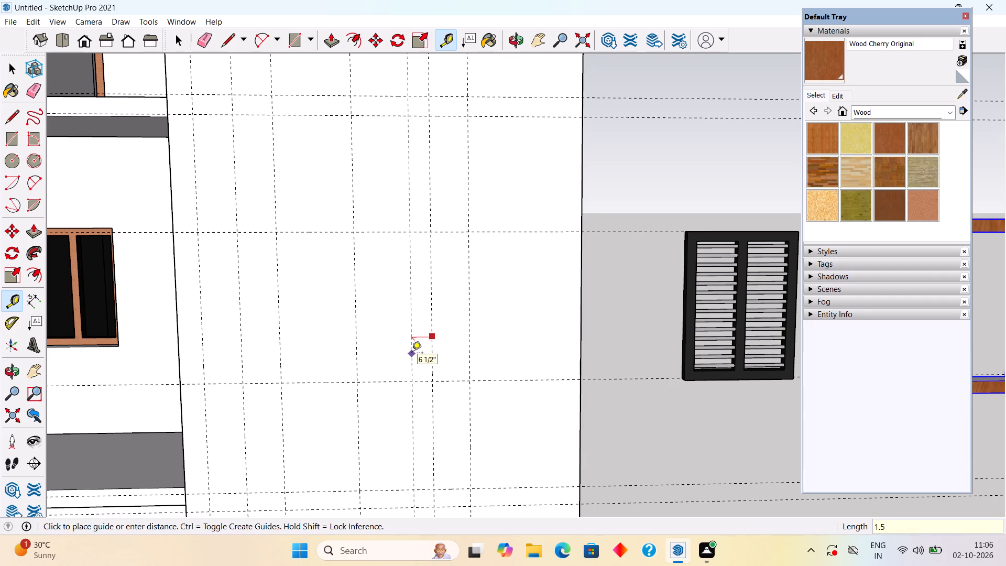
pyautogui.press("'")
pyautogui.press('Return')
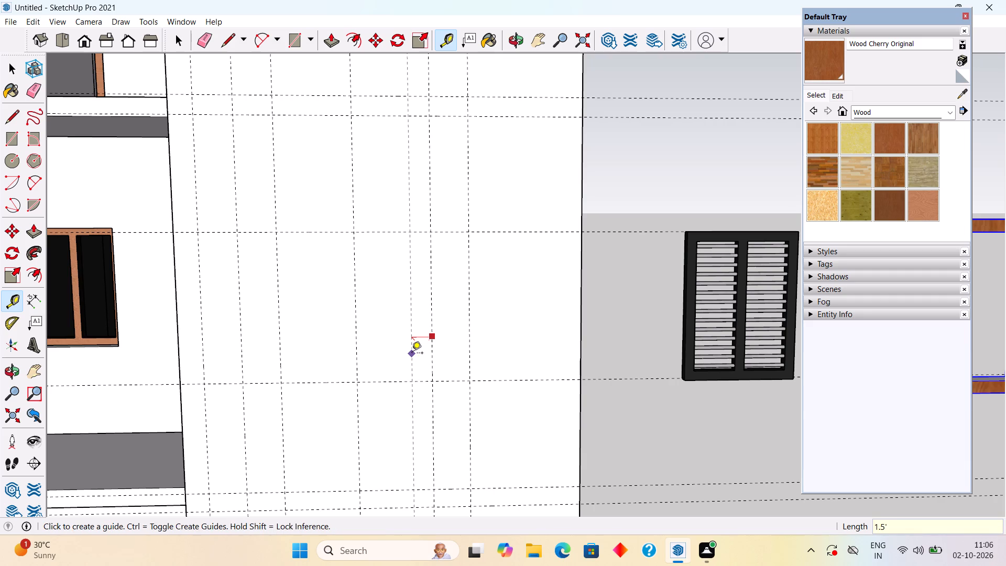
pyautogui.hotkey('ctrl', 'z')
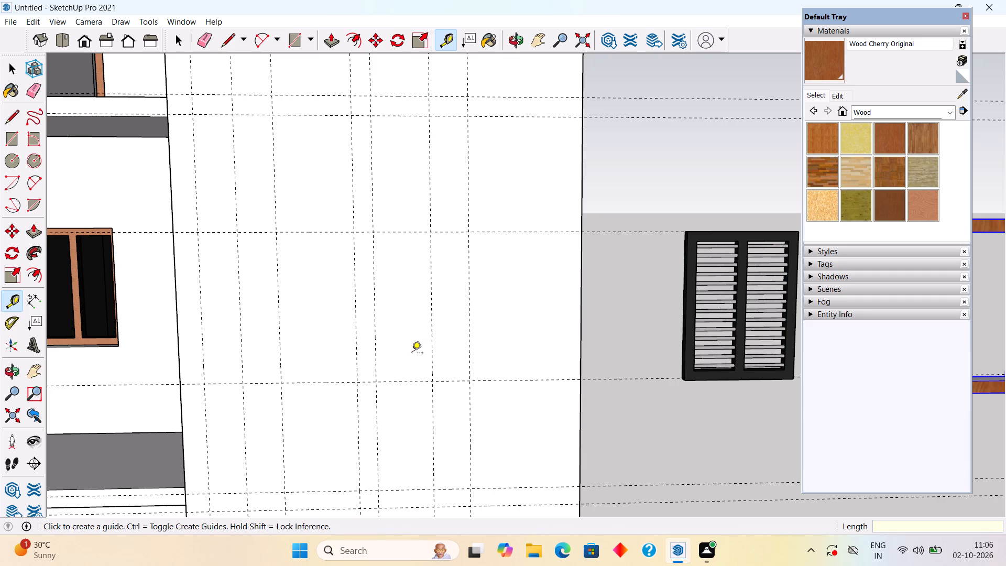
# Place vertical guides 6" inward from each of the two guides flanking the new centre guide on the front panel.
pyautogui.click(429, 332)
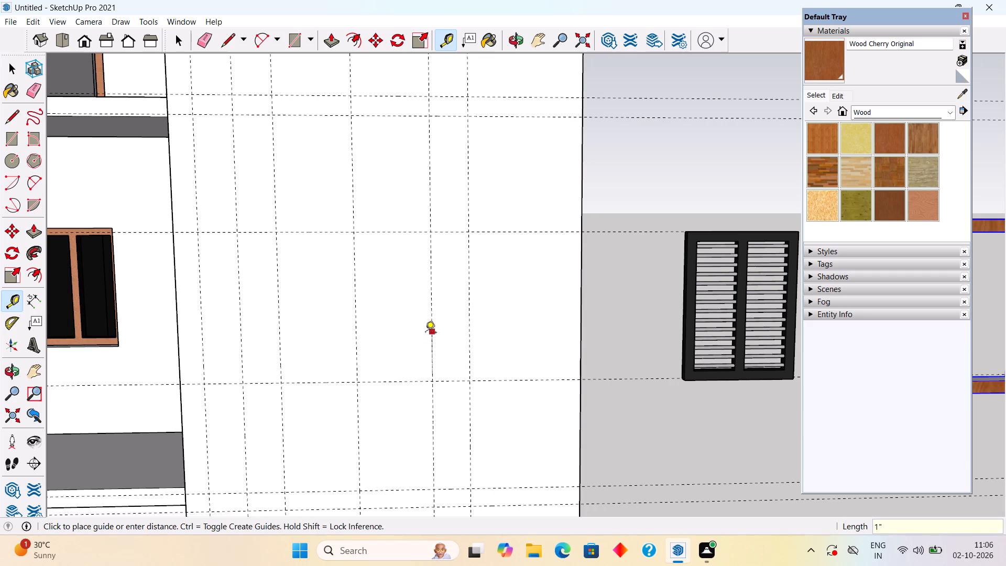
pyautogui.write('6"')
pyautogui.press('Return')
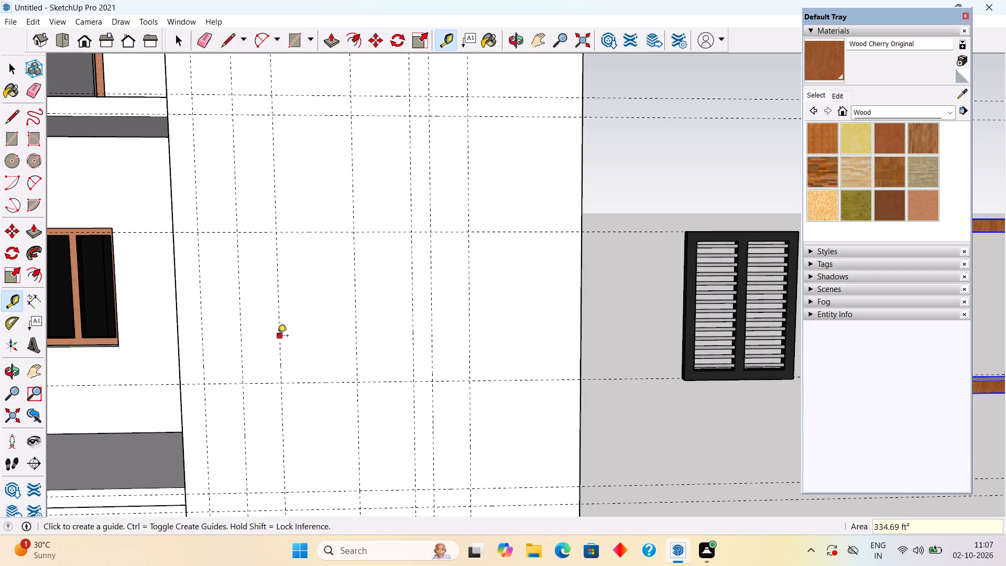
pyautogui.click(278, 336)
pyautogui.write('6"')
pyautogui.press('Return')
pyautogui.press('space')
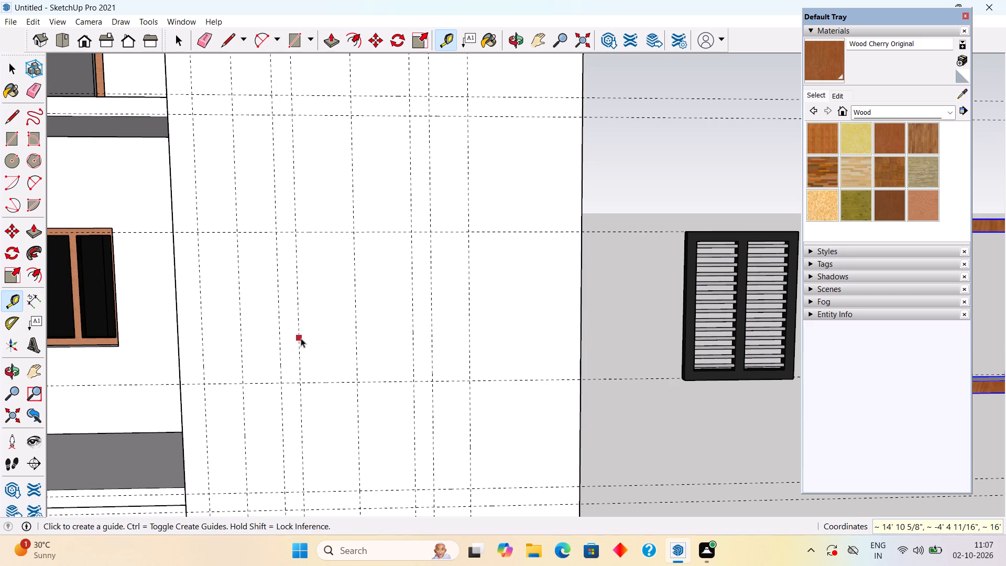
# Open the front panel for editing and draw a 3' by 4' window rectangle between the new vertical and horizontal guides.
pyautogui.tripleClick(319, 328)
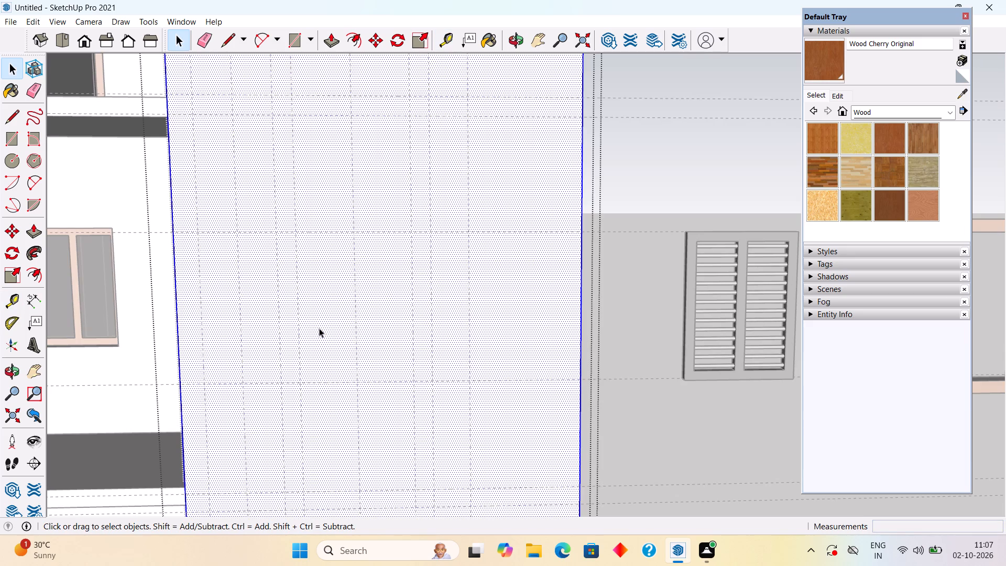
pyautogui.press('r')
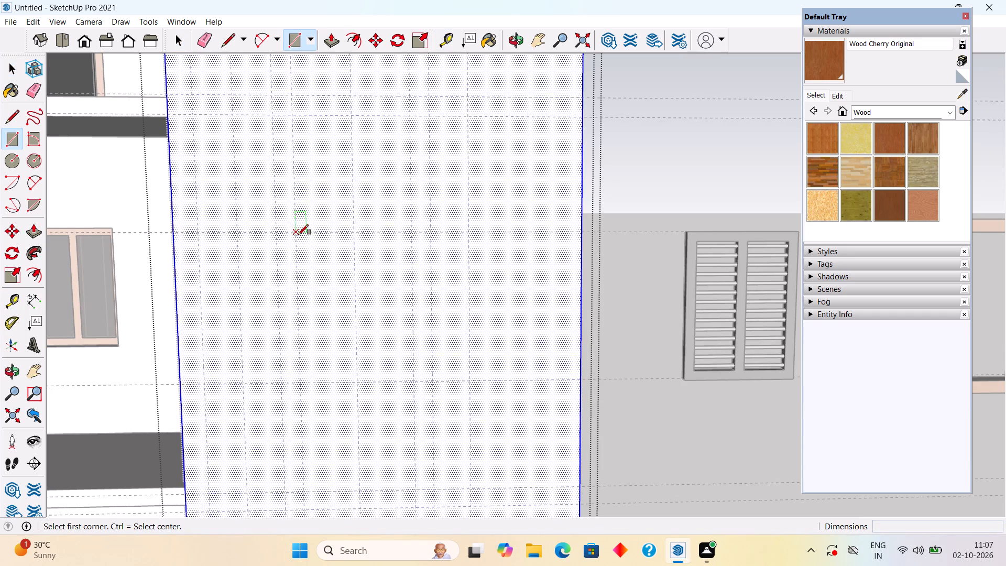
pyautogui.click(297, 235)
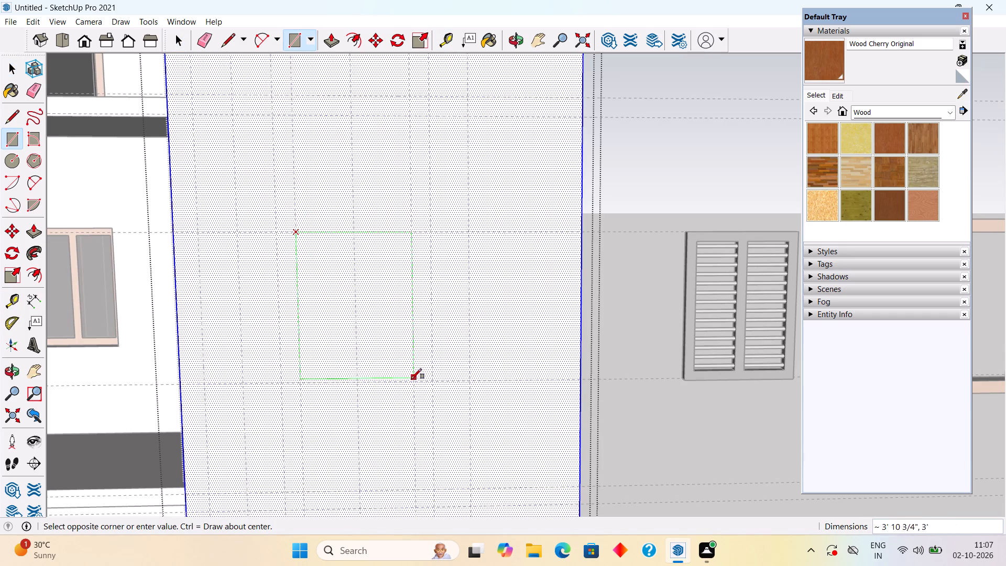
pyautogui.click(415, 383)
pyautogui.press('space')
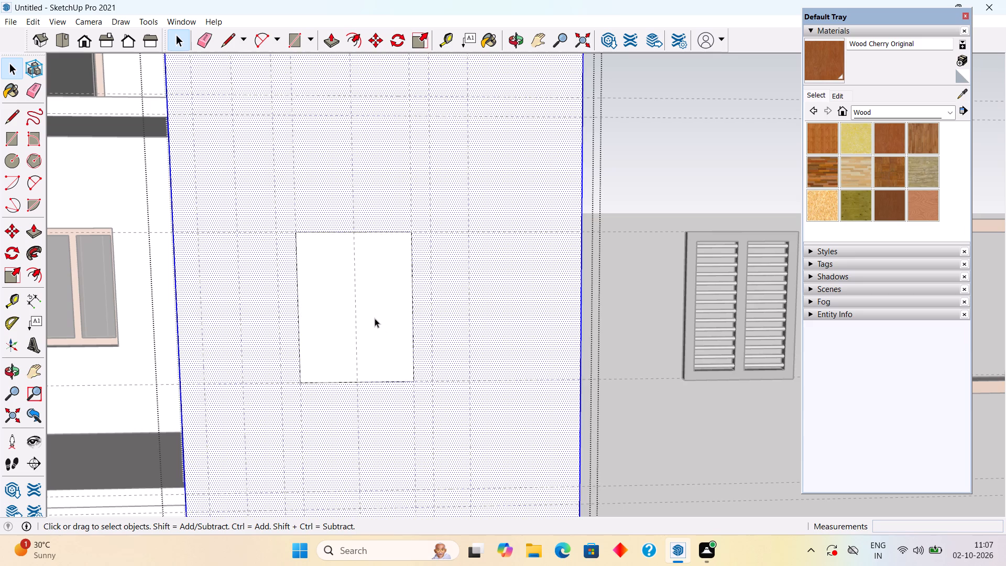
# Push the window rectangle 6" into the front panel to form a recess.
pyautogui.click(375, 318)
pyautogui.scroll(-5, 375, 318)
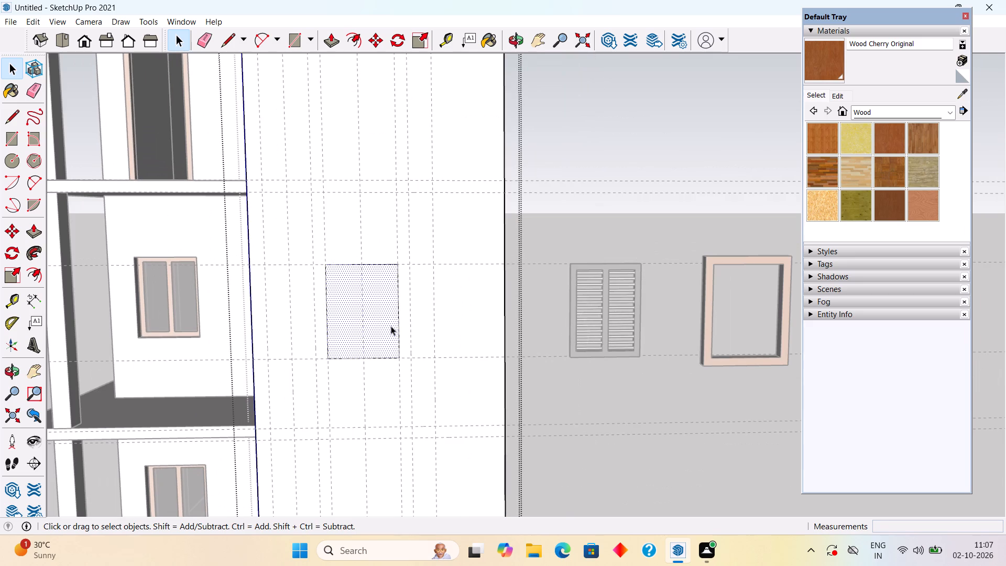
pyautogui.press('p')
pyautogui.moveTo(383, 331); pyautogui.dragTo(379, 314)
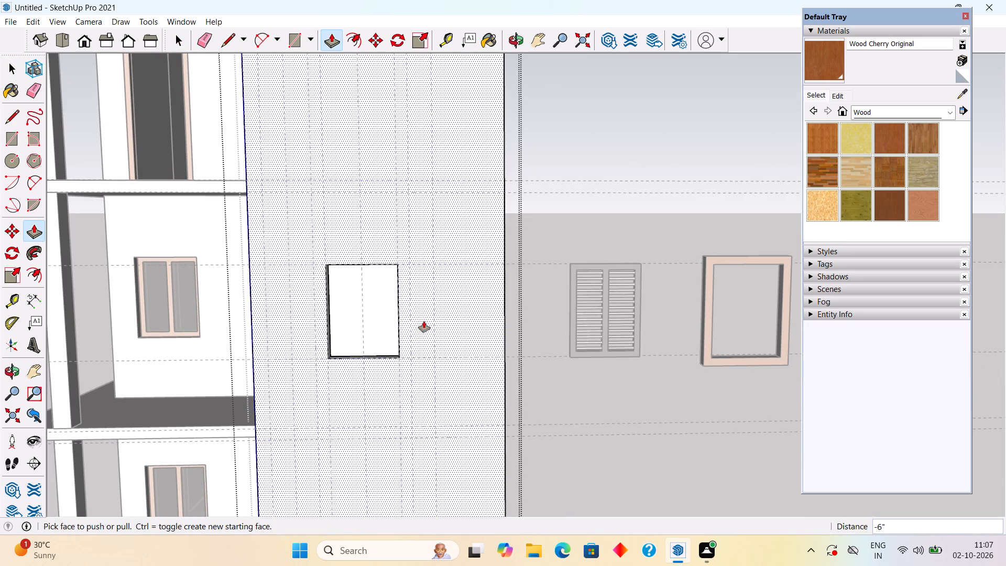
pyautogui.press('space')
pyautogui.moveTo(429, 346); pyautogui.dragTo(534, 341, button='middle')
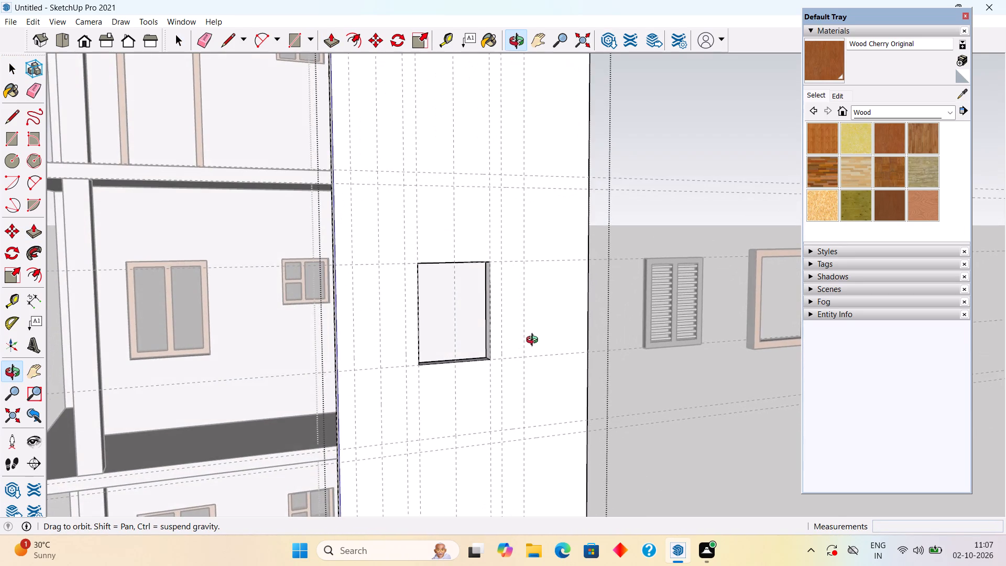
# Leave the front panel and place horizontal guides 3' above the top-floor slab's upper guide and 4' above that new guide.
pyautogui.moveTo(534, 341); pyautogui.dragTo(451, 350, button='middle')
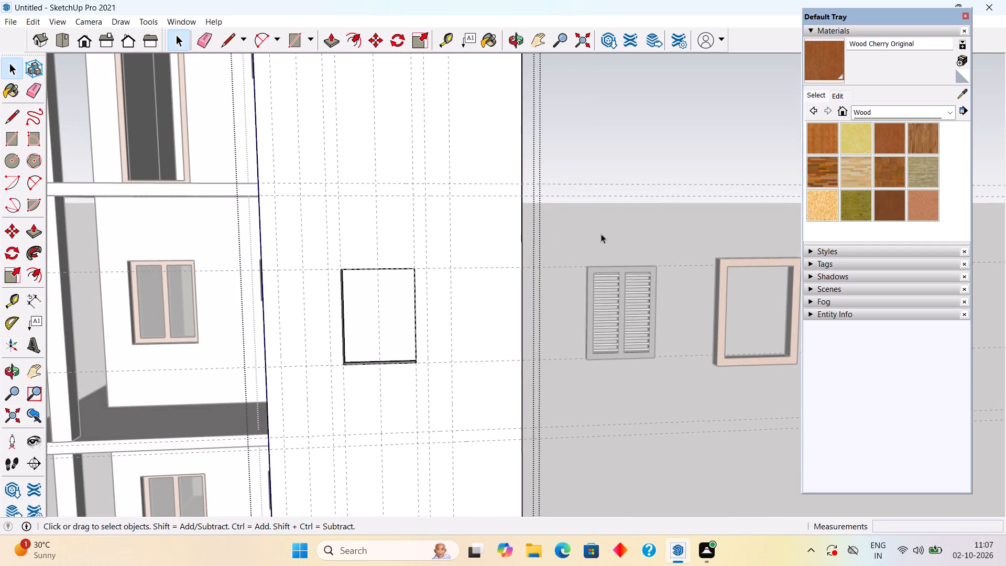
pyautogui.click(601, 234)
pyautogui.scroll(-4, 467, 297)
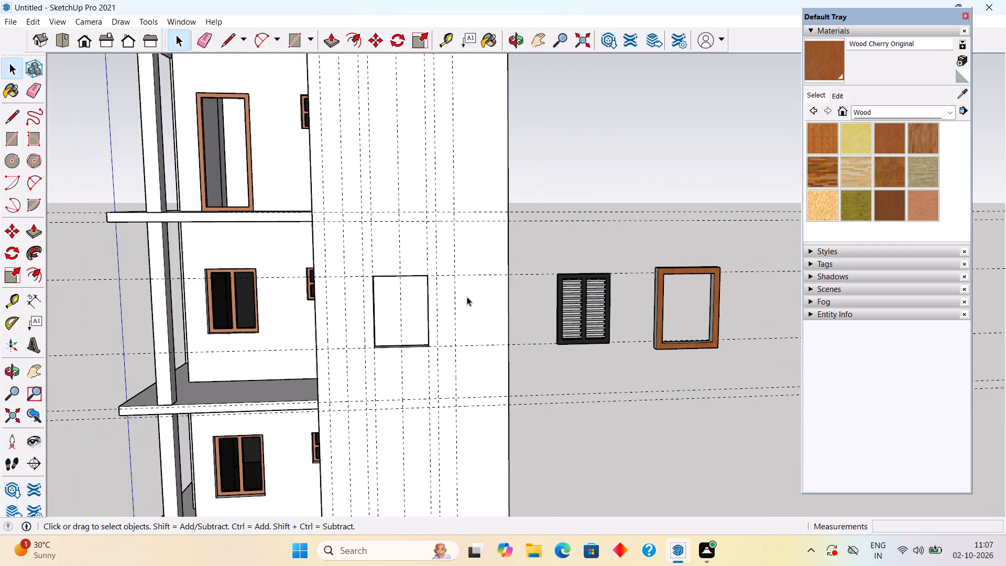
pyautogui.scroll(-2, 467, 297)
pyautogui.scroll(3, 431, 89)
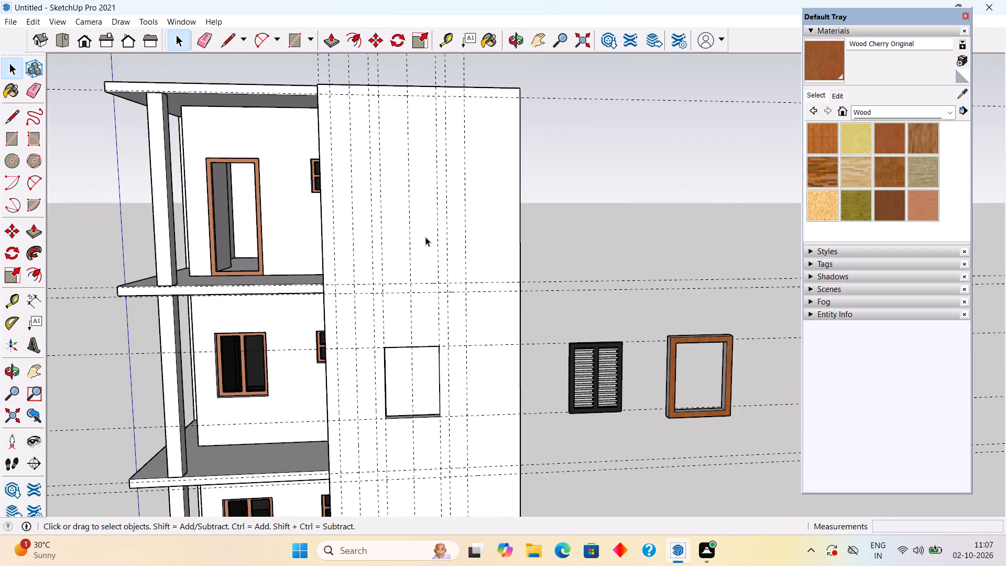
pyautogui.press('t')
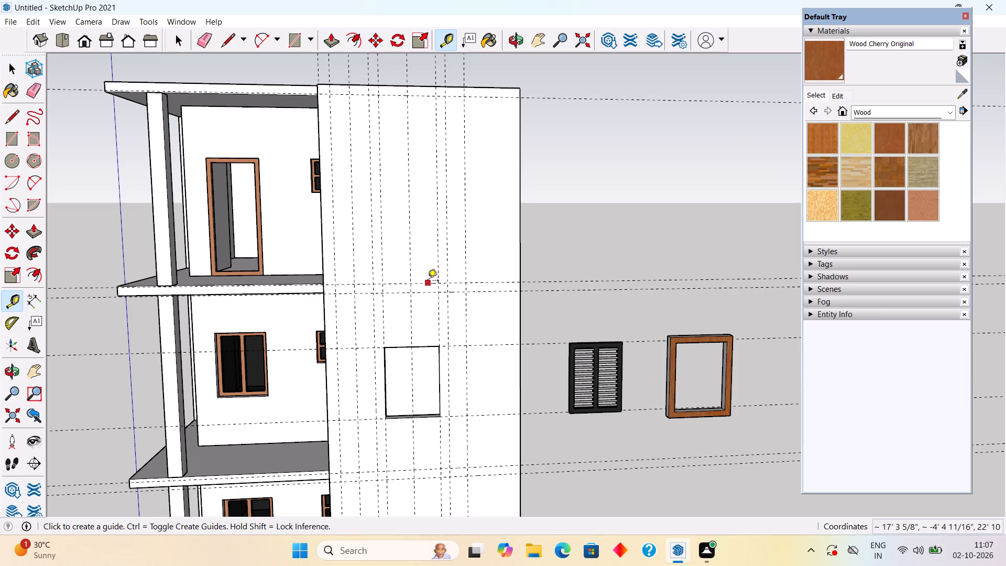
pyautogui.click(428, 281)
pyautogui.write("3'")
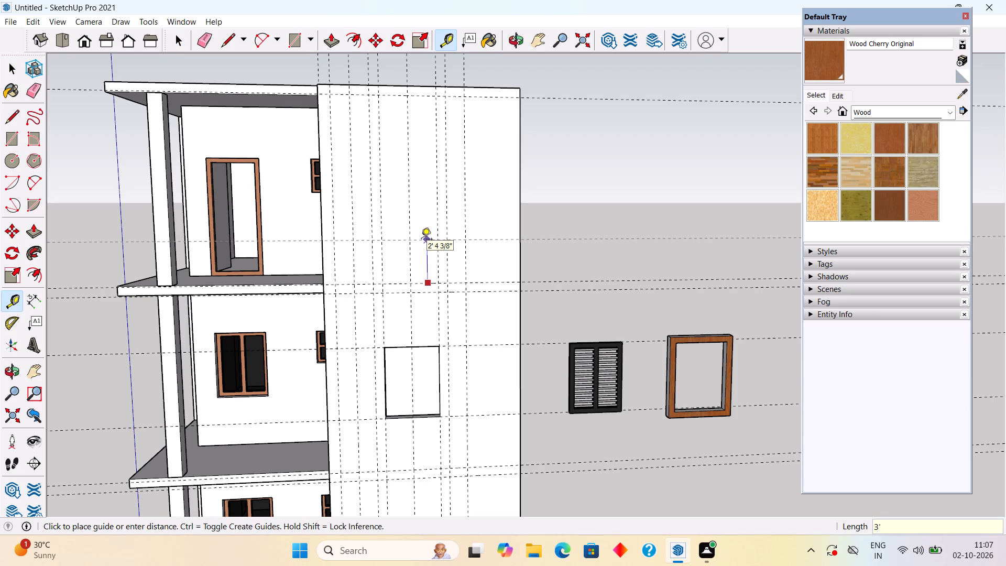
pyautogui.press('Return')
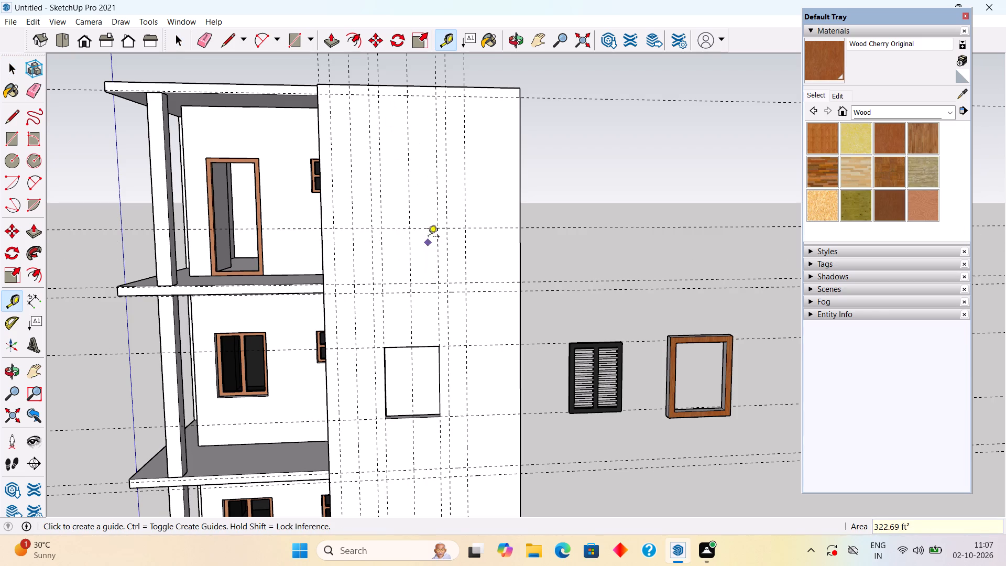
pyautogui.click(426, 229)
pyautogui.write("4'")
pyautogui.press('Return')
pyautogui.press('space')
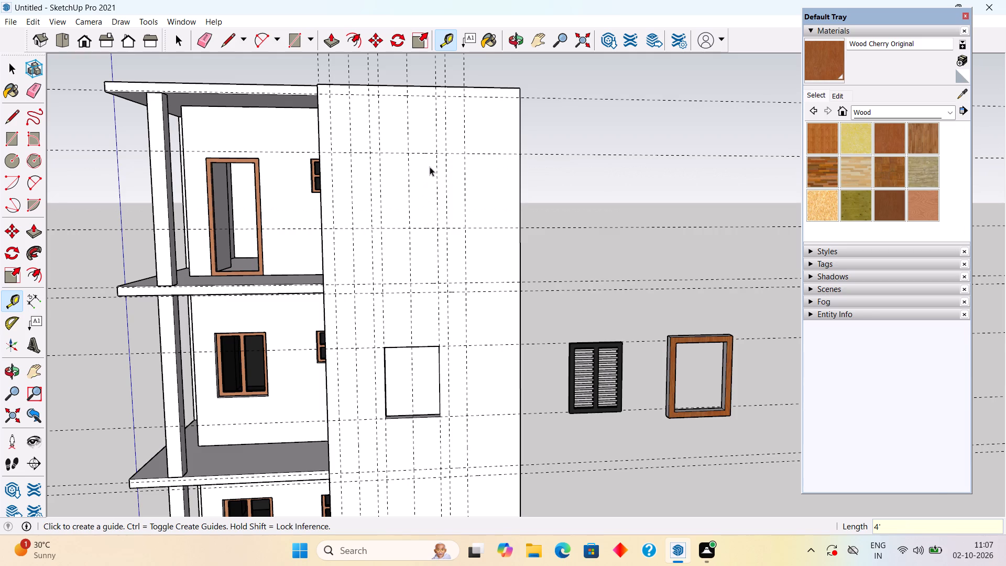
# Place horizontal guides on the ground floor, one 3' above the floor-level guide and another 4' above that.
pyautogui.scroll(-10, 430, 167)
pyautogui.scroll(8, 433, 393)
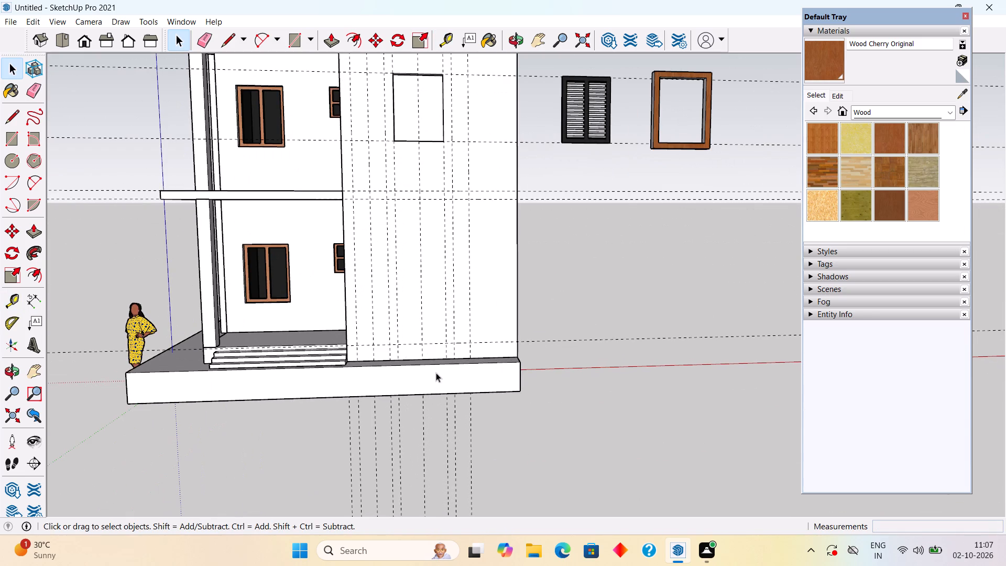
pyautogui.press('t')
pyautogui.click(438, 343)
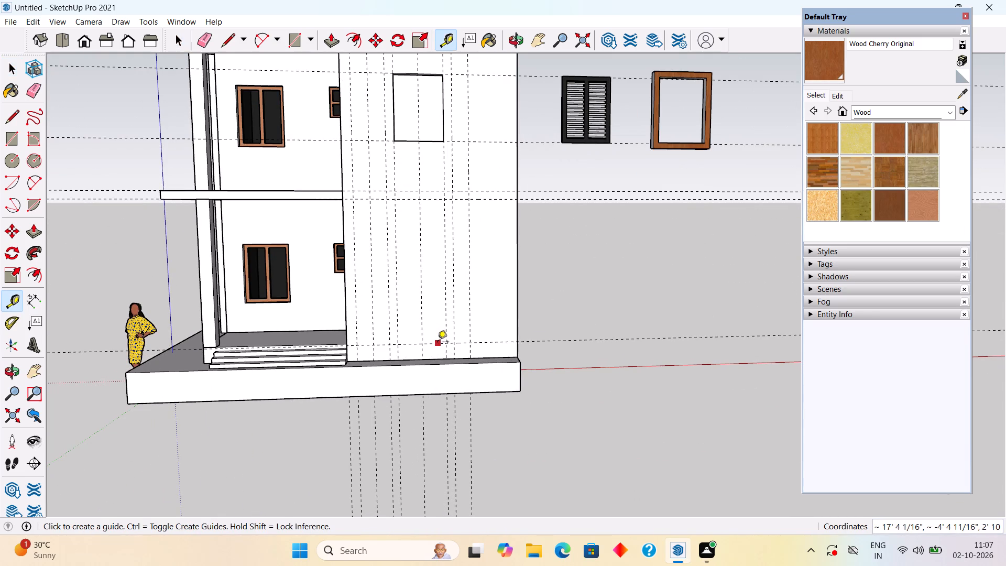
pyautogui.write("3'")
pyautogui.press('Return')
pyautogui.click(432, 297)
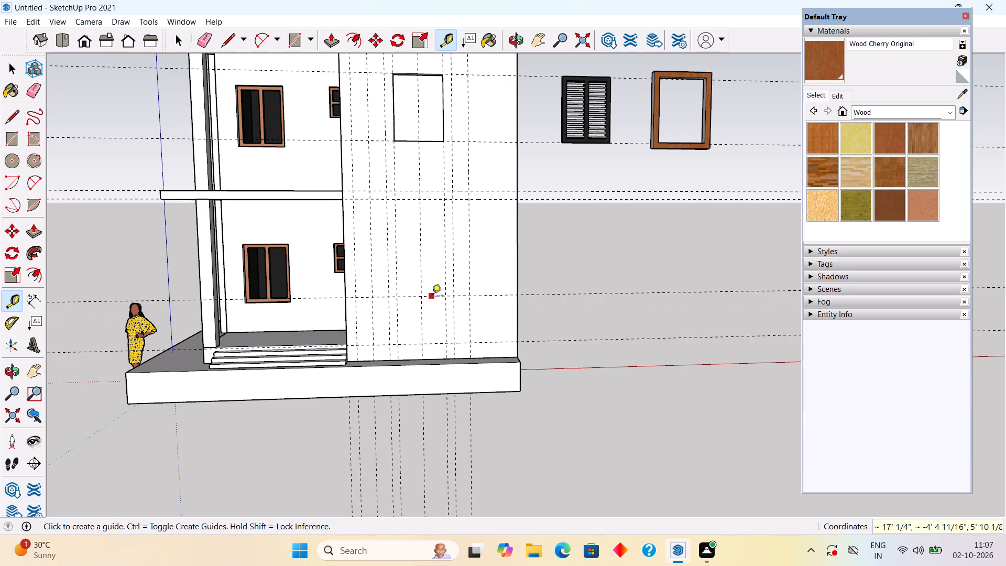
pyautogui.write("4'")
pyautogui.press('Return')
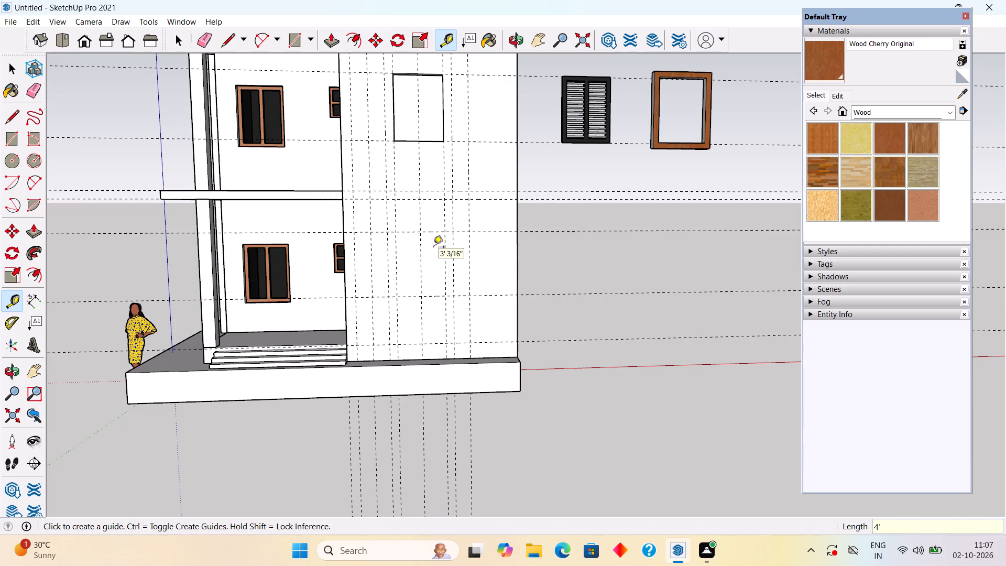
pyautogui.press('space')
# Open the front panel for editing and draw the ground-floor window rectangle between the new 4'-spaced guides, aligned under the existing opening.
pyautogui.press('r')
pyautogui.press('space')
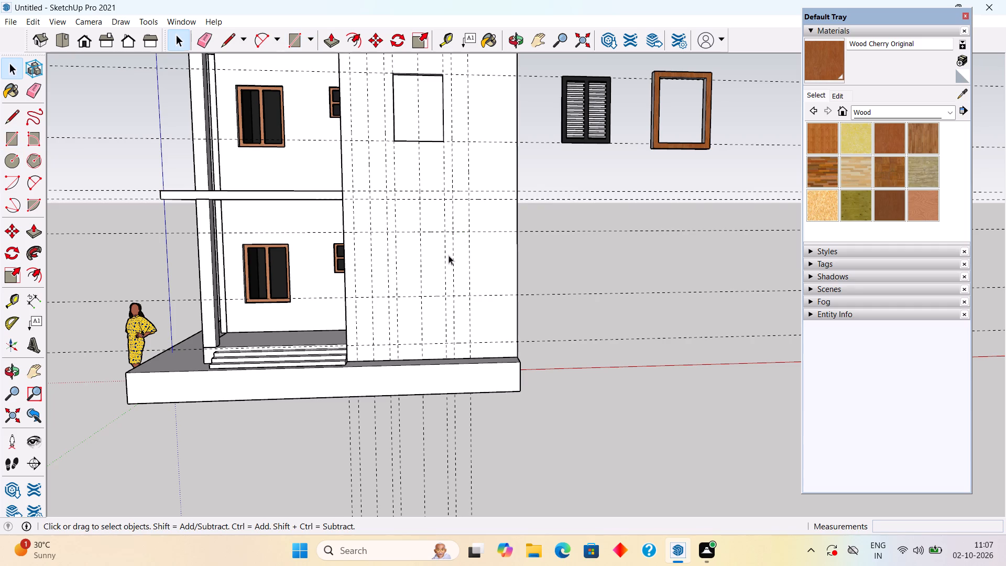
pyautogui.doubleClick(425, 263)
pyautogui.click(425, 263)
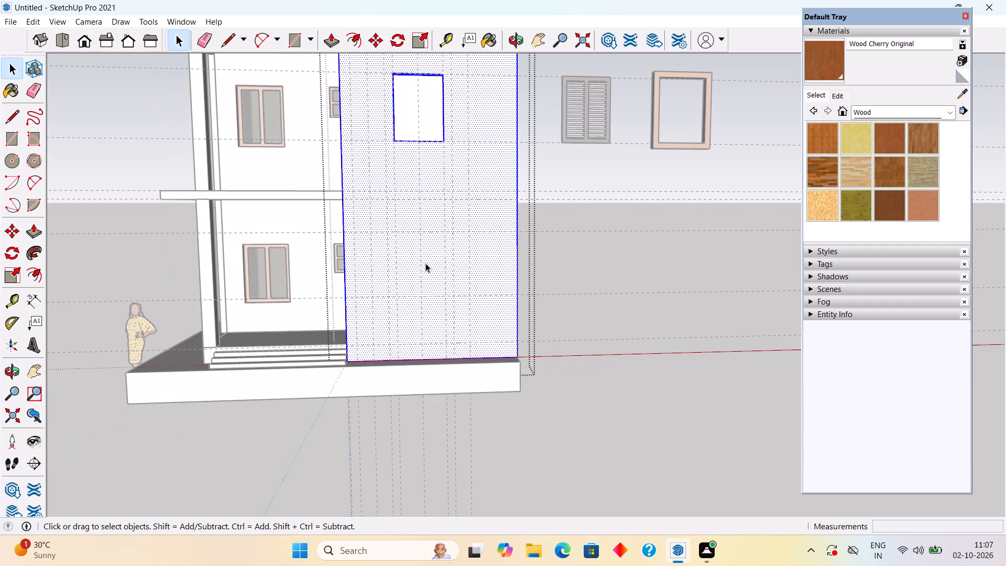
pyautogui.press('r')
pyautogui.click(397, 230)
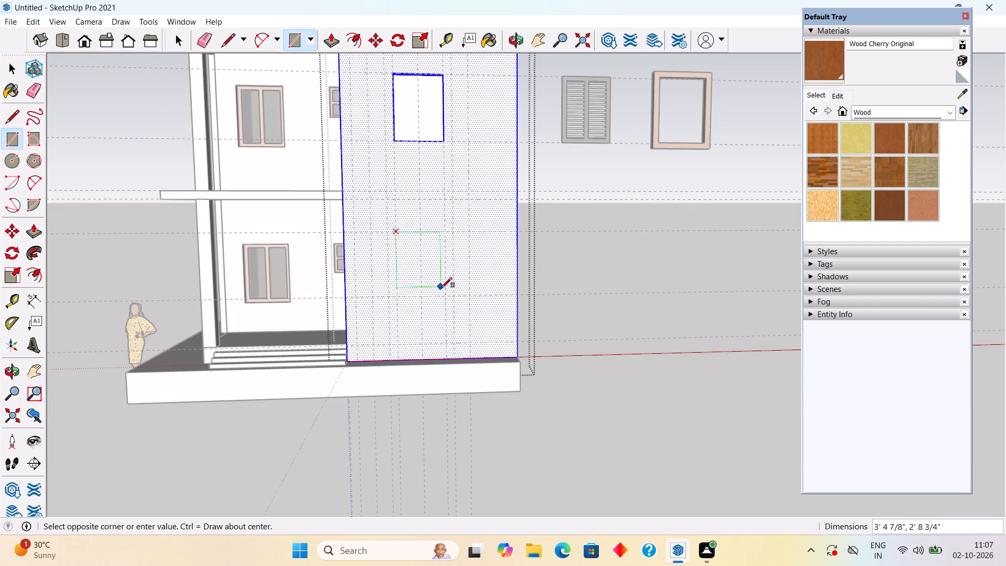
pyautogui.click(444, 295)
pyautogui.press('space')
# Draw the top-floor window rectangle on the front panel between its 4'-spaced horizontal guides, aligned above the existing opening.
pyautogui.scroll(-7, 444, 295)
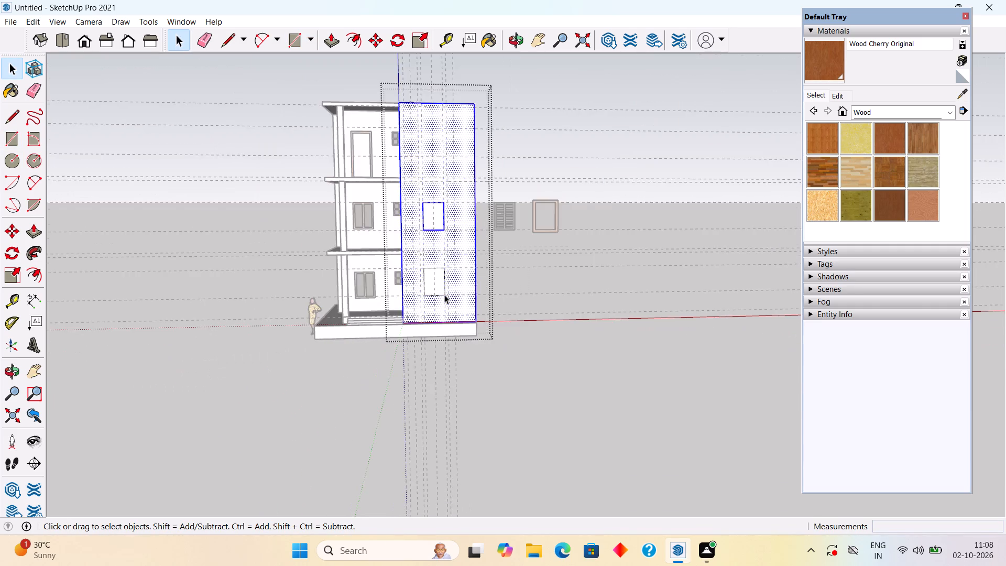
pyautogui.scroll(-5, 444, 295)
pyautogui.scroll(9, 439, 160)
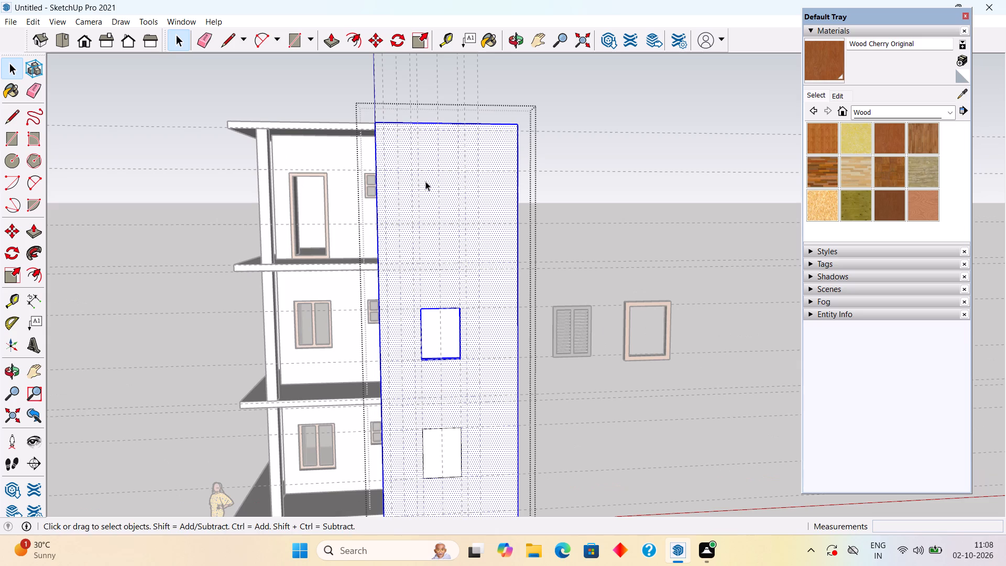
pyautogui.press('r')
pyautogui.click(420, 169)
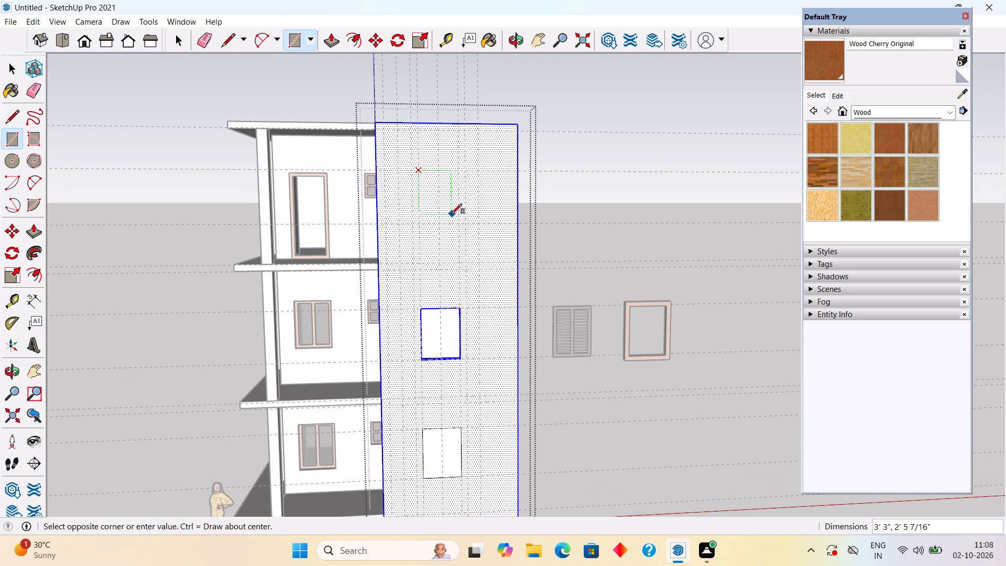
pyautogui.click(458, 224)
pyautogui.press('space')
# Push the top-floor and ground-floor window rectangles through the front panel to form openings, and leave the panel.
pyautogui.click(450, 219)
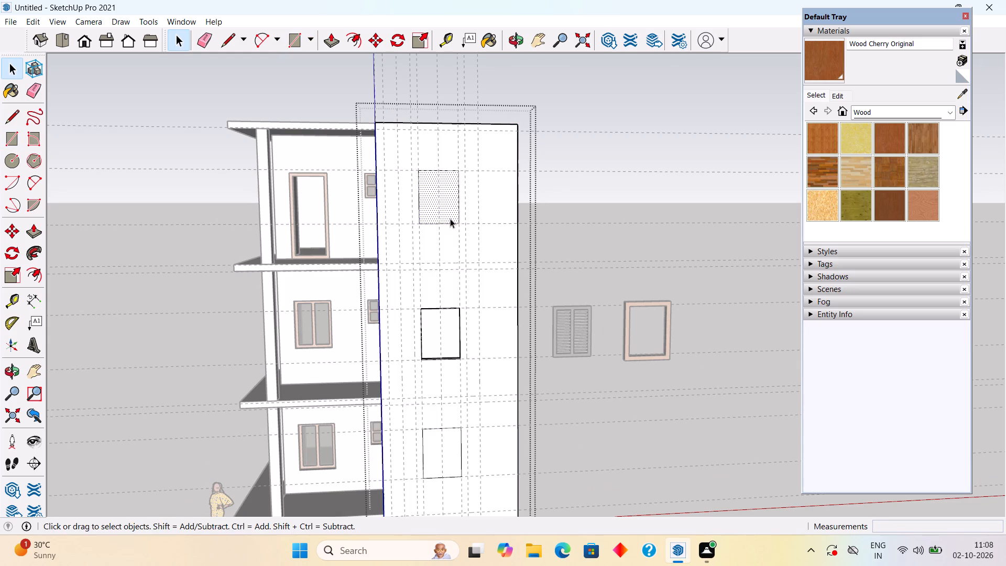
pyautogui.press('p')
pyautogui.moveTo(450, 213); pyautogui.dragTo(449, 202)
pyautogui.doubleClick(451, 443)
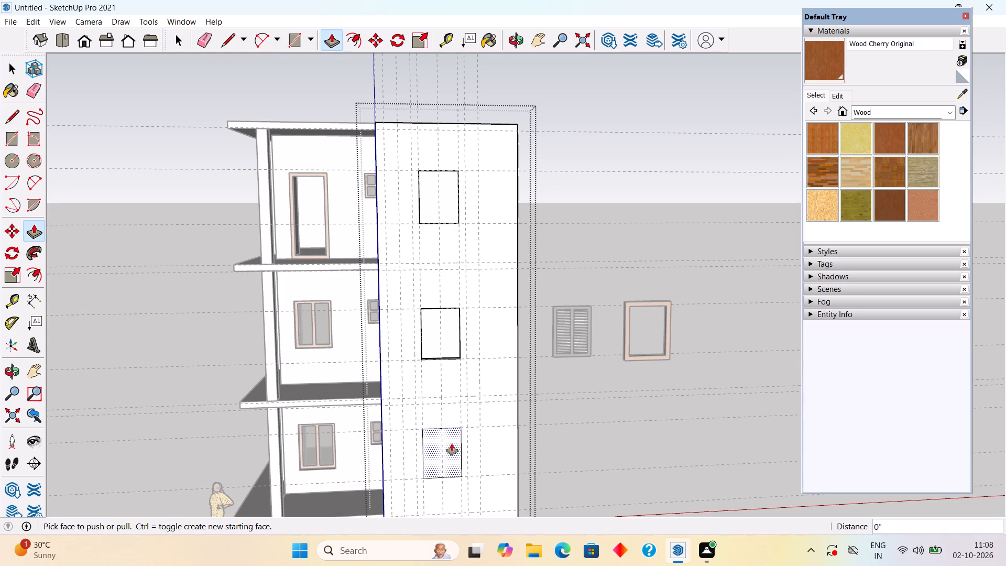
pyautogui.press('space')
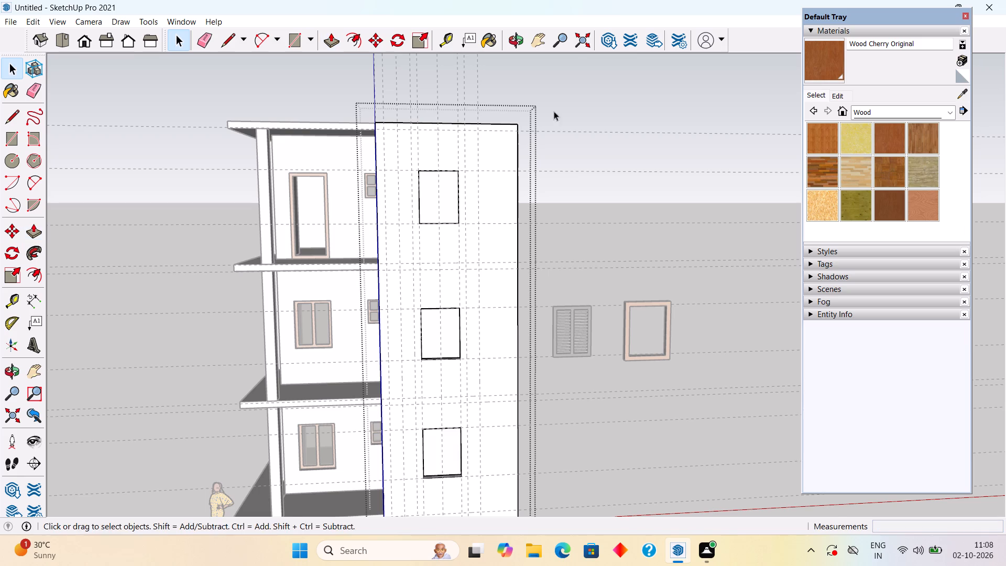
pyautogui.click(576, 110)
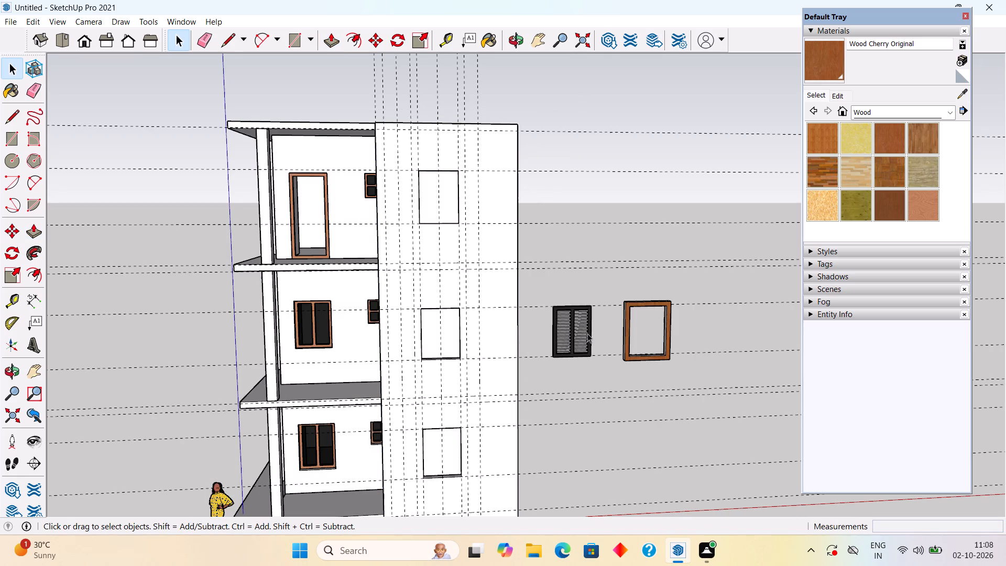
# Move the louvred shutter by its lower-left corner onto the lower-left corner of the middle-floor opening in the front panel.
pyautogui.click(552, 346)
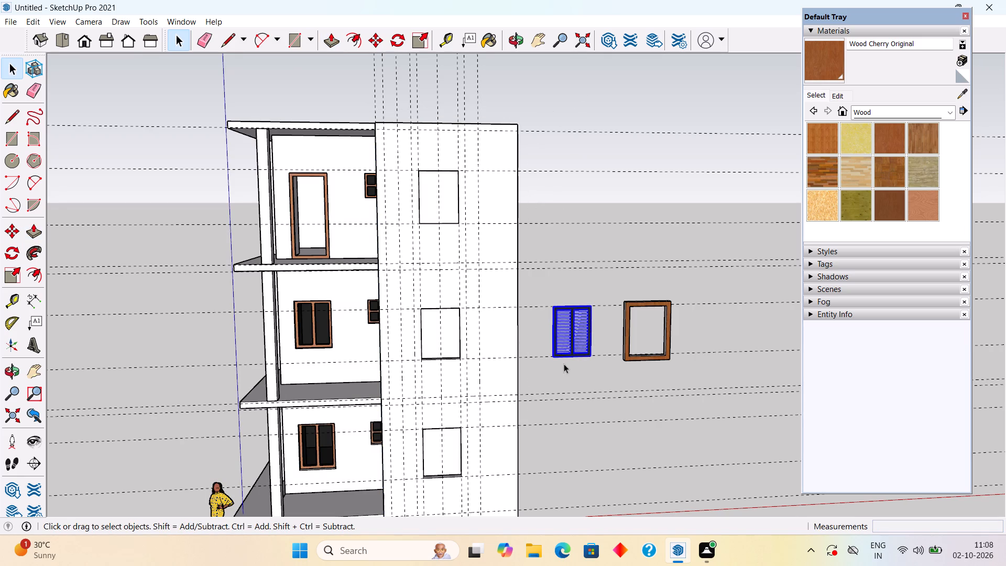
pyautogui.moveTo(548, 361); pyautogui.dragTo(493, 325, button='middle')
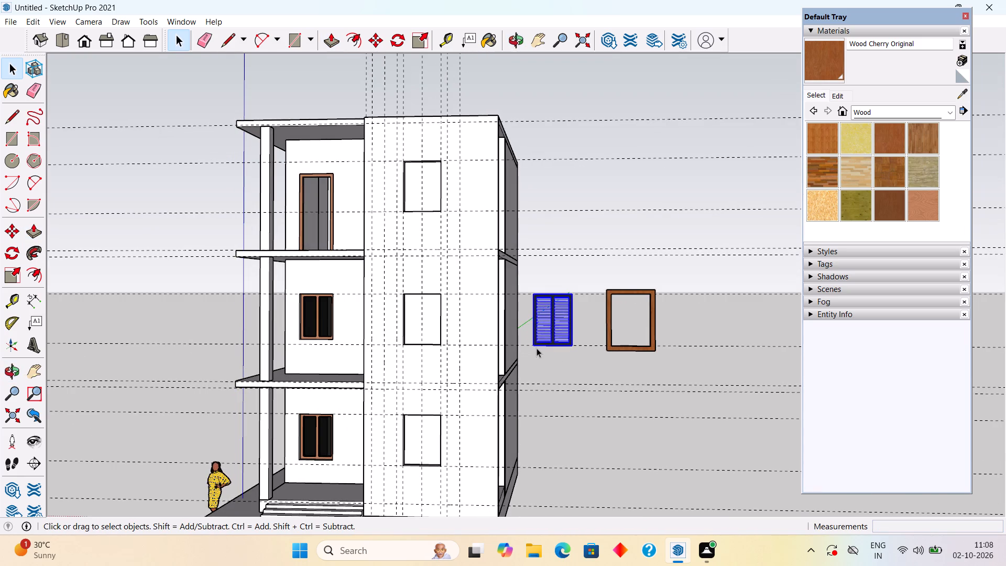
pyautogui.press('m')
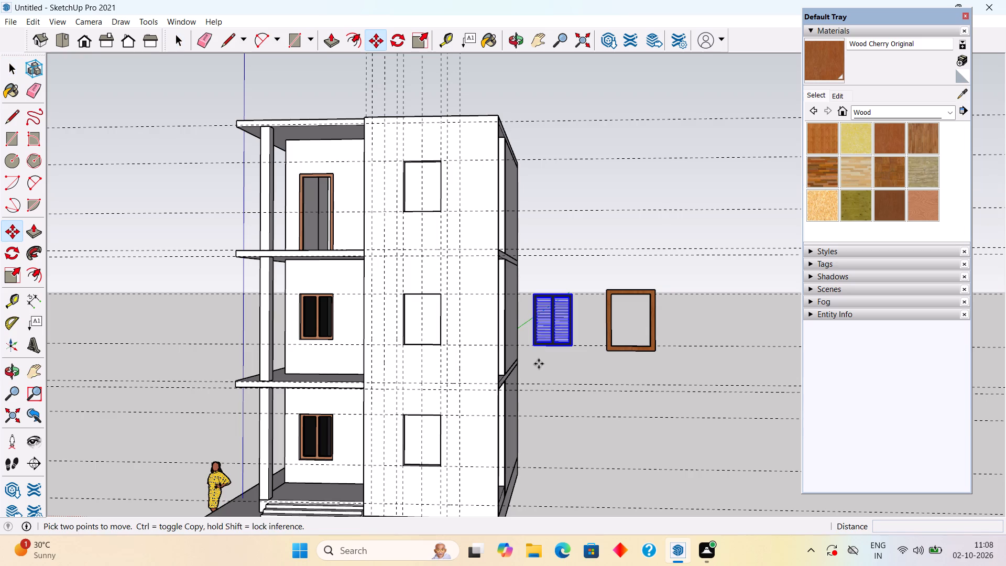
pyautogui.click(533, 347)
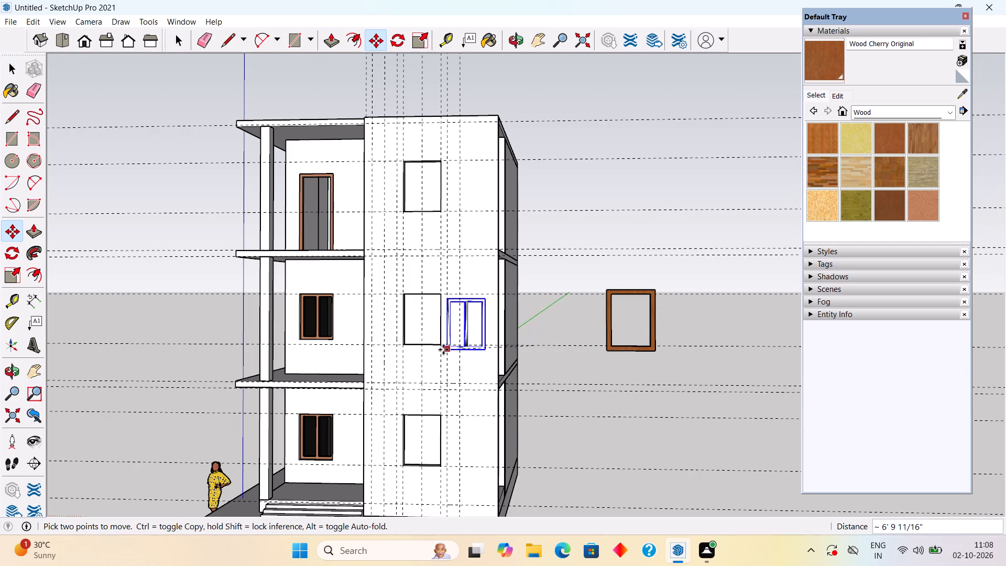
pyautogui.click(402, 342)
# Move the louvred shutter 3" inward so it sits in the middle-floor opening against the front panel's face.
pyautogui.moveTo(447, 338); pyautogui.dragTo(199, 349, button='middle')
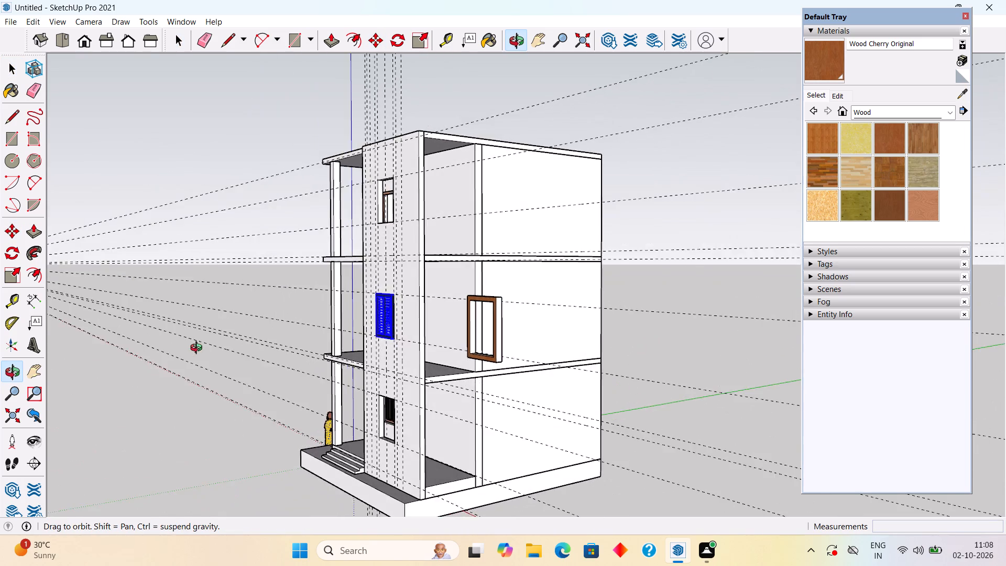
pyautogui.moveTo(199, 349); pyautogui.dragTo(830, 395, button='middle')
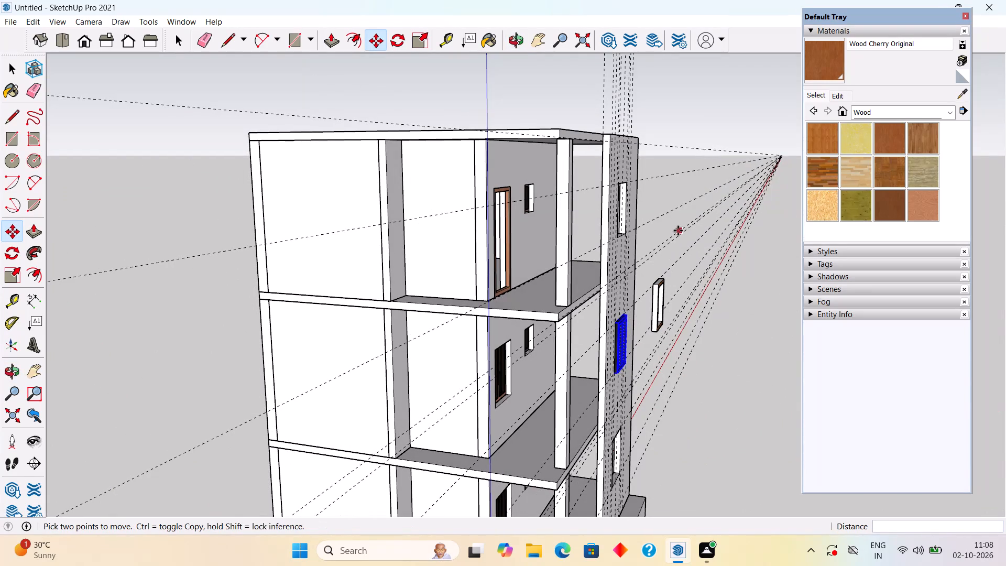
pyautogui.press('space')
pyautogui.click(675, 184)
pyautogui.scroll(4, 616, 413)
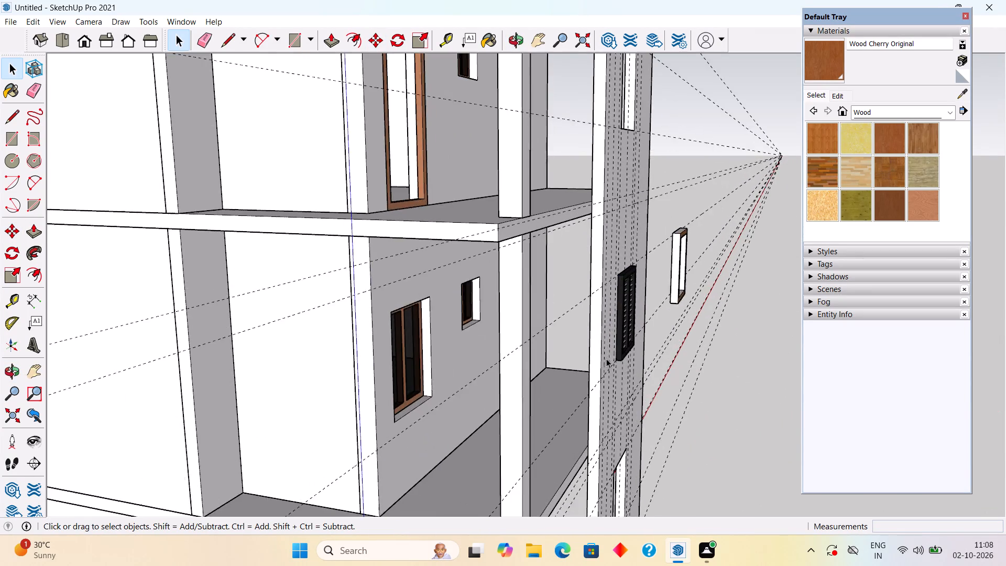
pyautogui.scroll(16, 606, 358)
pyautogui.moveTo(583, 380); pyautogui.dragTo(501, 397, button='middle')
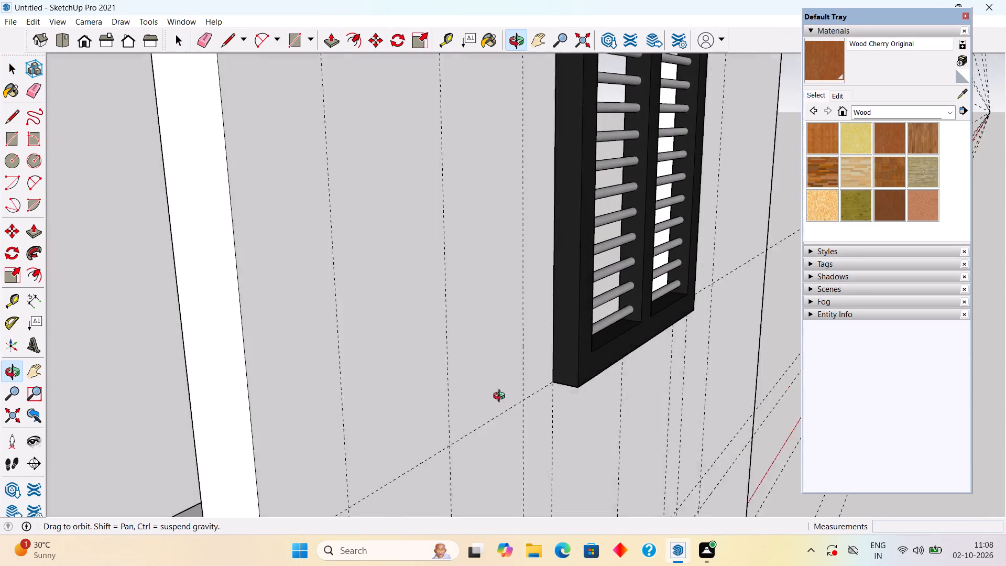
pyautogui.moveTo(501, 397); pyautogui.dragTo(462, 397, button='middle')
pyautogui.press('m')
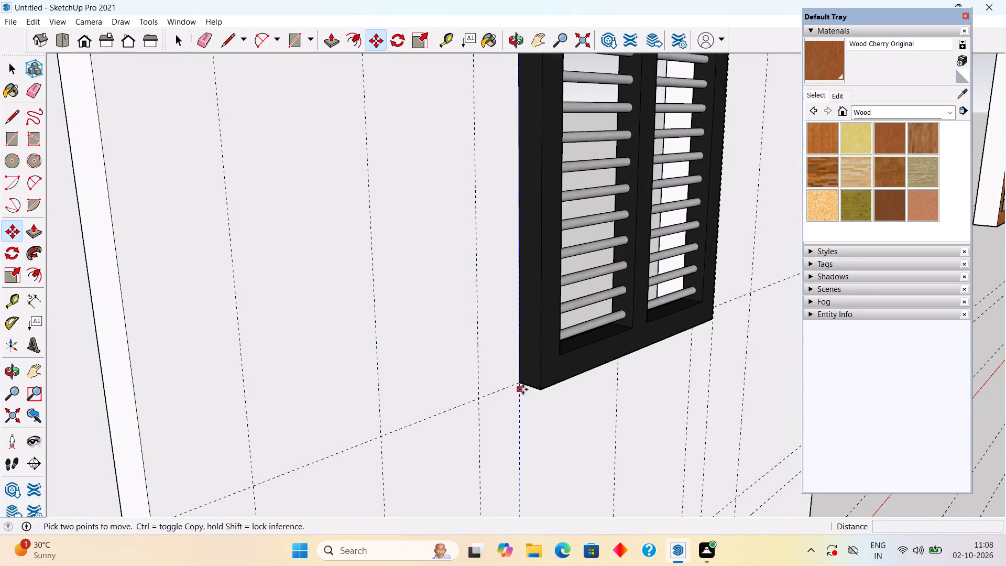
pyautogui.click(543, 393)
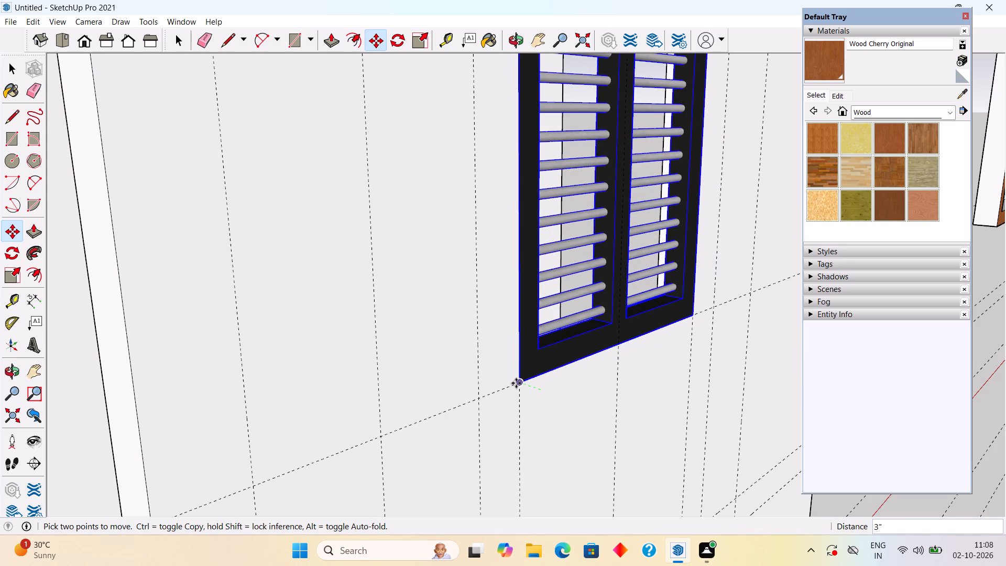
pyautogui.click(516, 383)
pyautogui.scroll(-13, 586, 322)
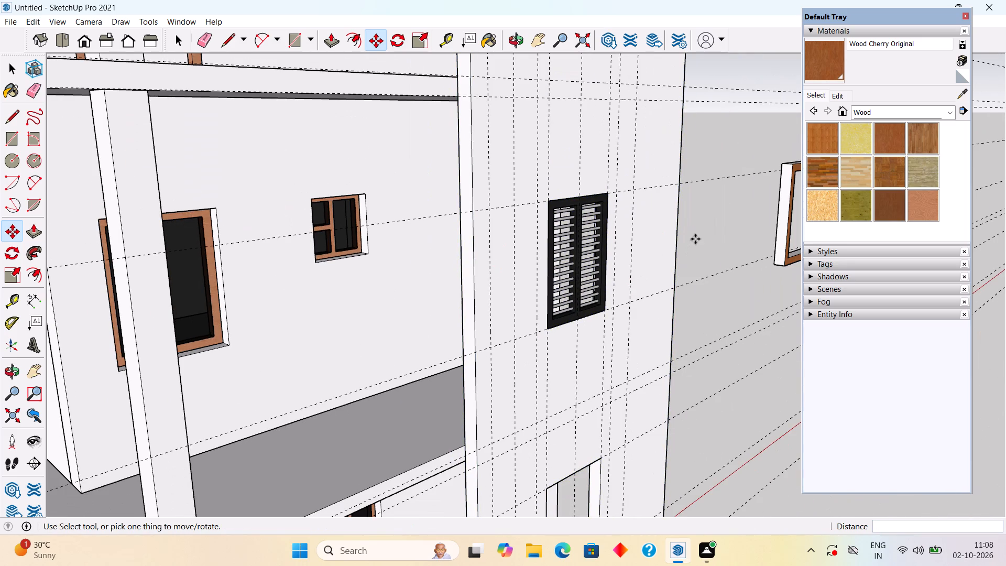
pyautogui.press('space')
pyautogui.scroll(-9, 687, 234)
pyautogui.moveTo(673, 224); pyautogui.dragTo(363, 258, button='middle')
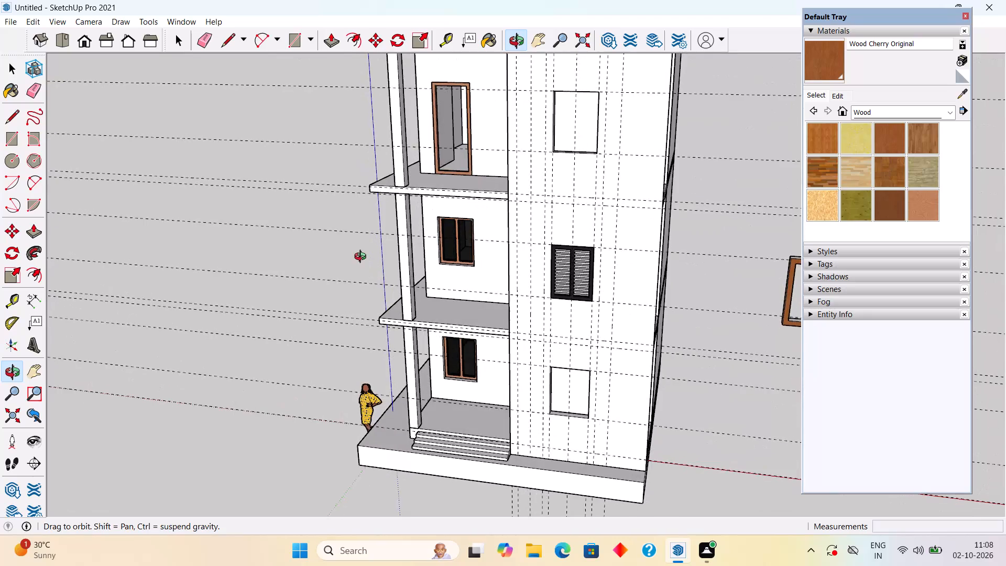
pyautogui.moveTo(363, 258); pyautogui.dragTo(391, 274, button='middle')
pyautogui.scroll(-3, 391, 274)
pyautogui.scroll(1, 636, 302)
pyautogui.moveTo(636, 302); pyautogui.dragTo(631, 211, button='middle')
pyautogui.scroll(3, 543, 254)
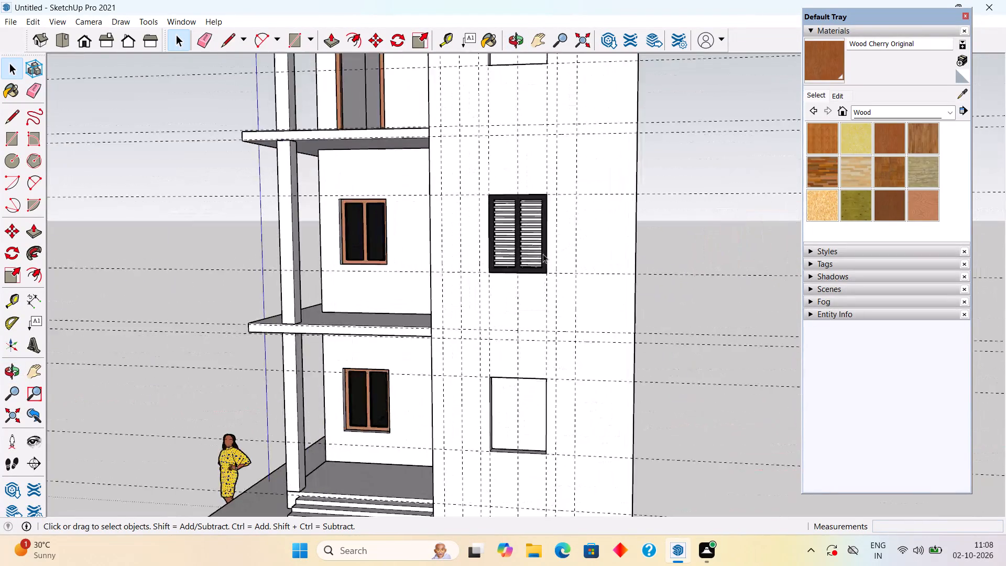
# Copy the louvred shutter from the middle-floor opening 9' 6" straight down into the ground-floor opening of the front panel.
pyautogui.scroll(4, 543, 254)
pyautogui.moveTo(545, 273); pyautogui.dragTo(501, 203, button='middle')
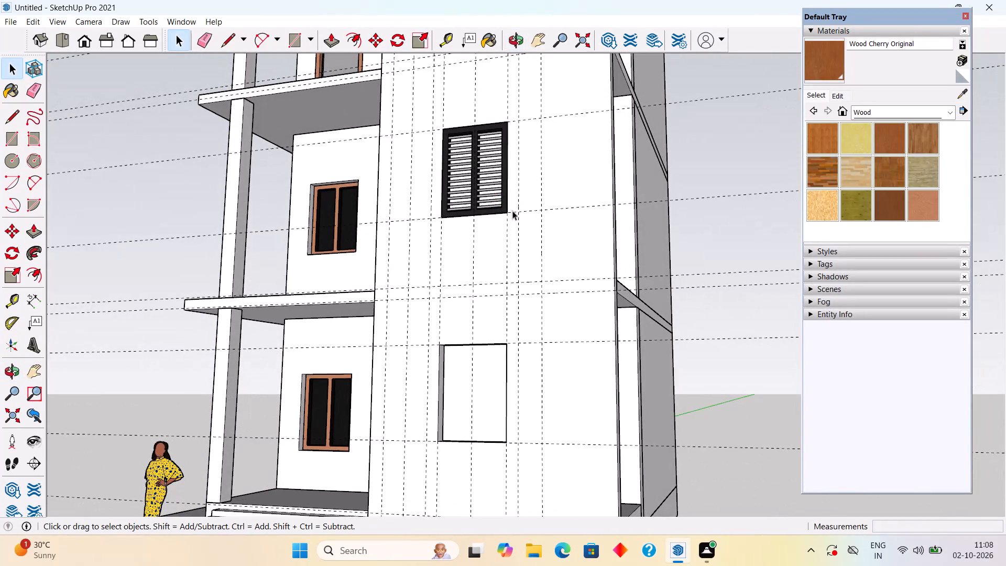
pyautogui.click(500, 205)
pyautogui.press('m')
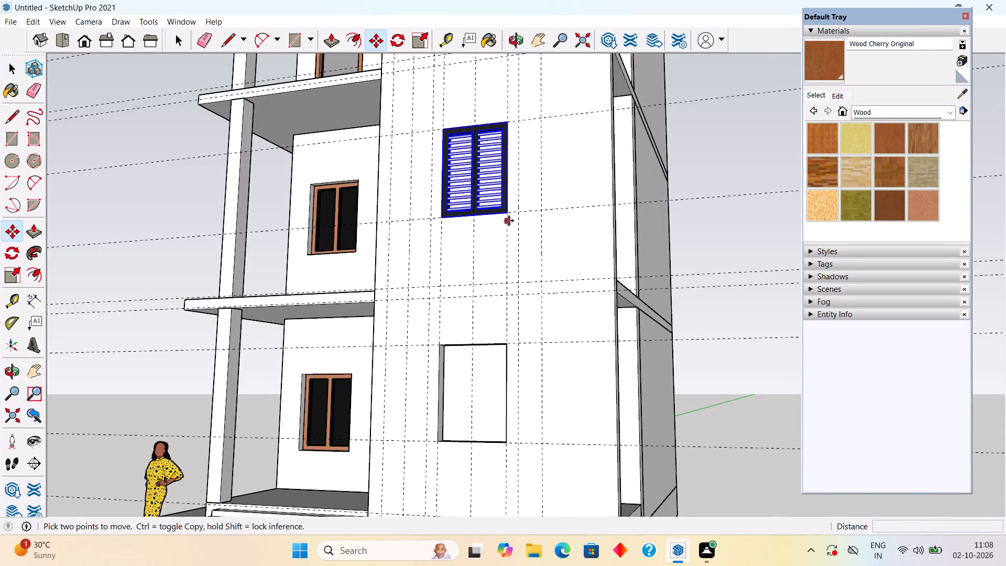
pyautogui.click(507, 216)
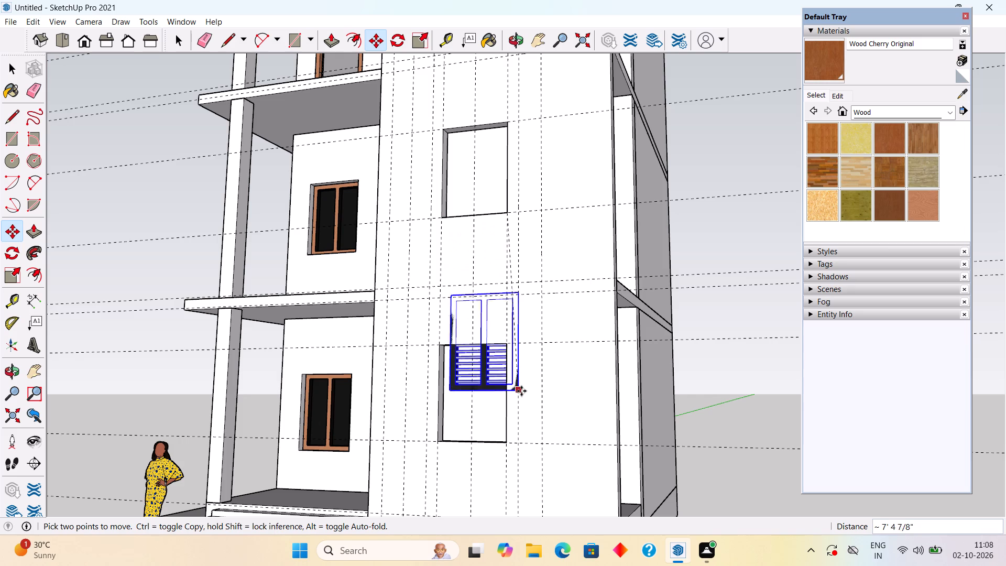
pyautogui.click(507, 440)
# Copy the middle-floor louvred shutter 10' 6" straight up into the top-floor opening, and clear the selection.
pyautogui.scroll(-3, 516, 302)
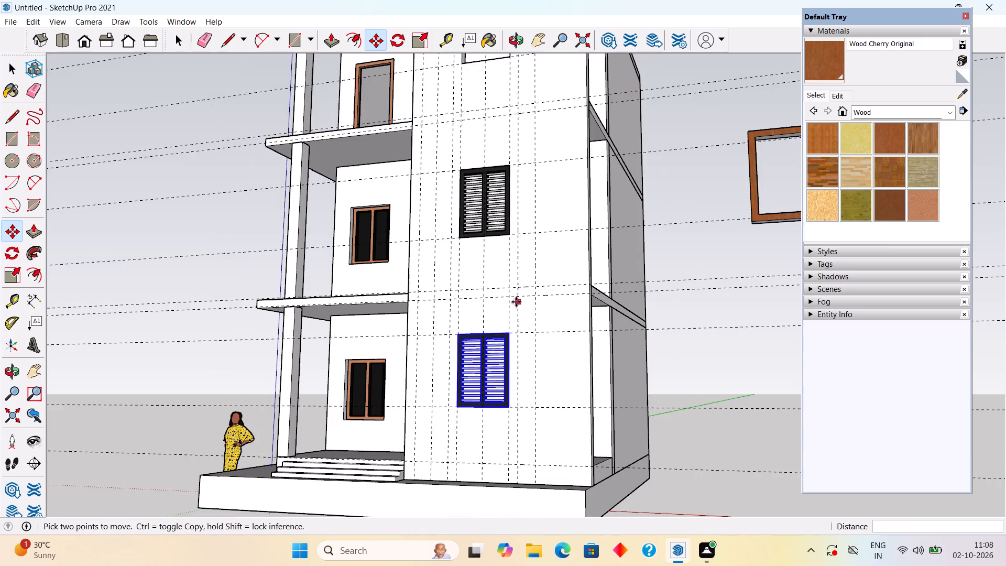
pyautogui.scroll(-4, 516, 302)
pyautogui.moveTo(537, 144); pyautogui.dragTo(549, 289, button='middle')
pyautogui.scroll(2, 515, 265)
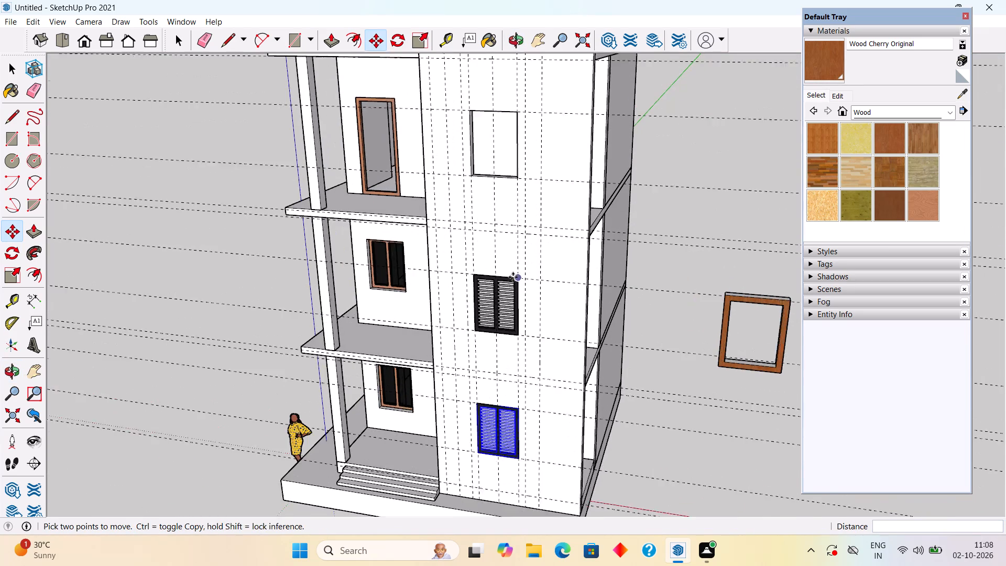
pyautogui.scroll(1, 513, 277)
pyautogui.press('space')
pyautogui.click(515, 295)
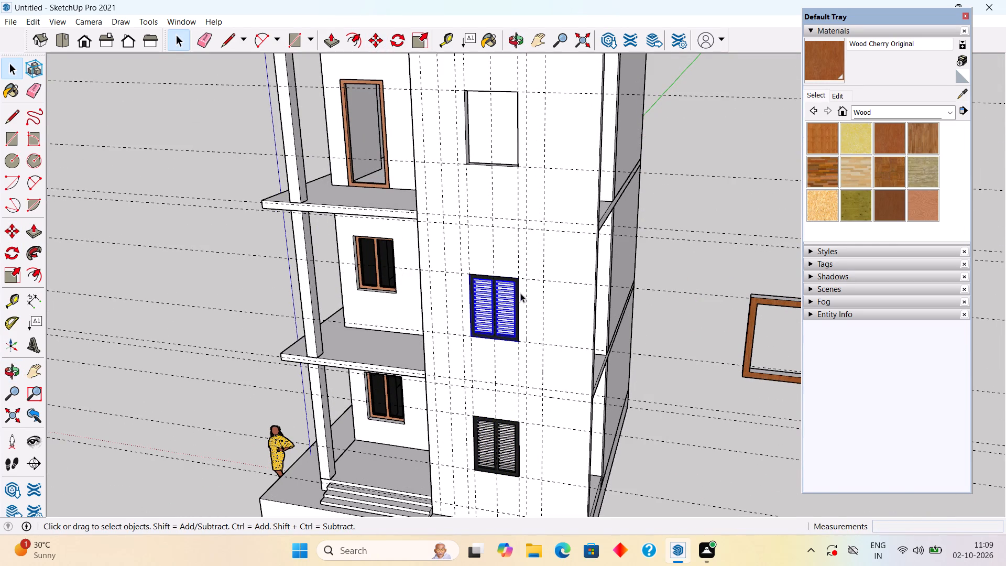
pyautogui.scroll(3, 519, 283)
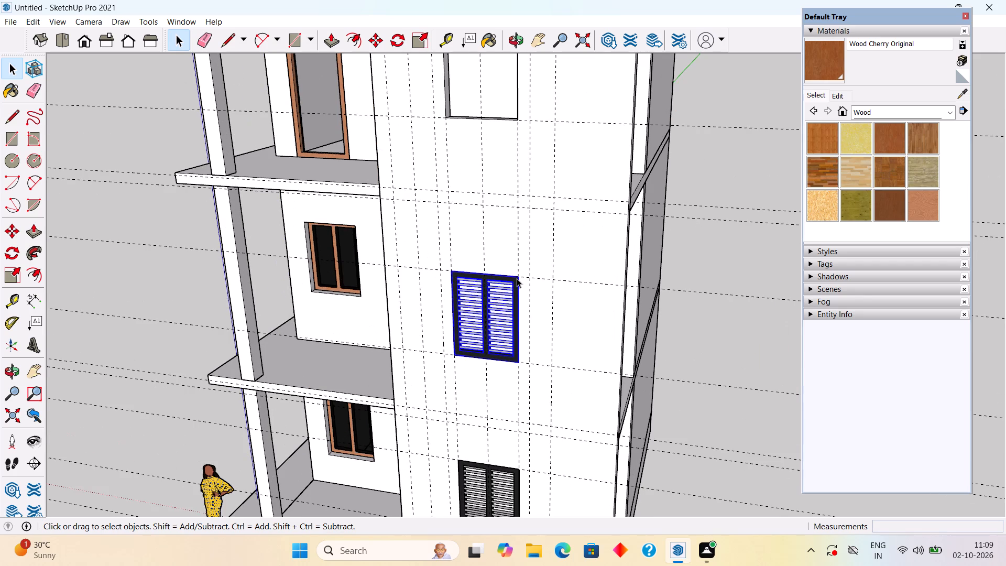
pyautogui.press('m')
pyautogui.click(517, 276)
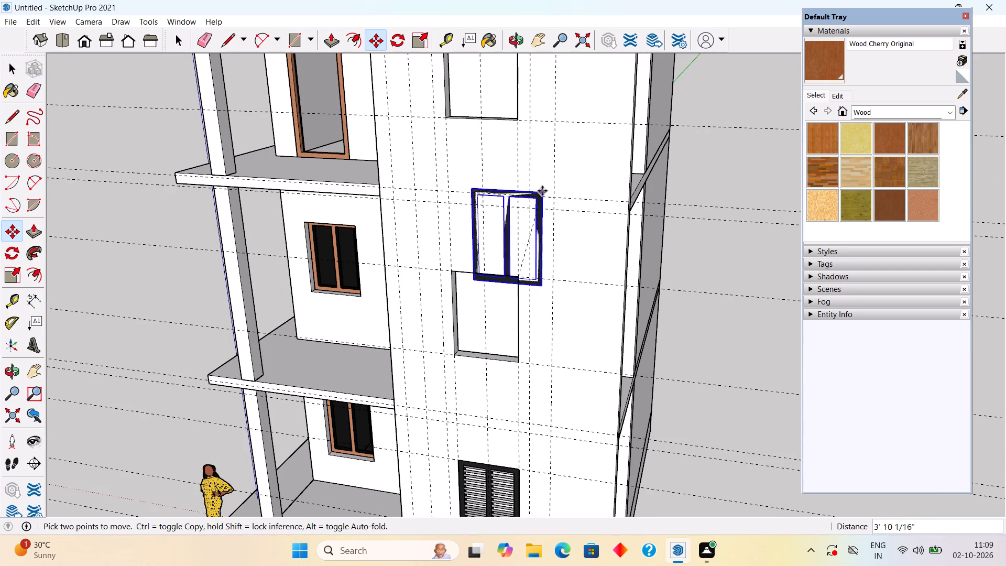
pyautogui.scroll(-6, 541, 190)
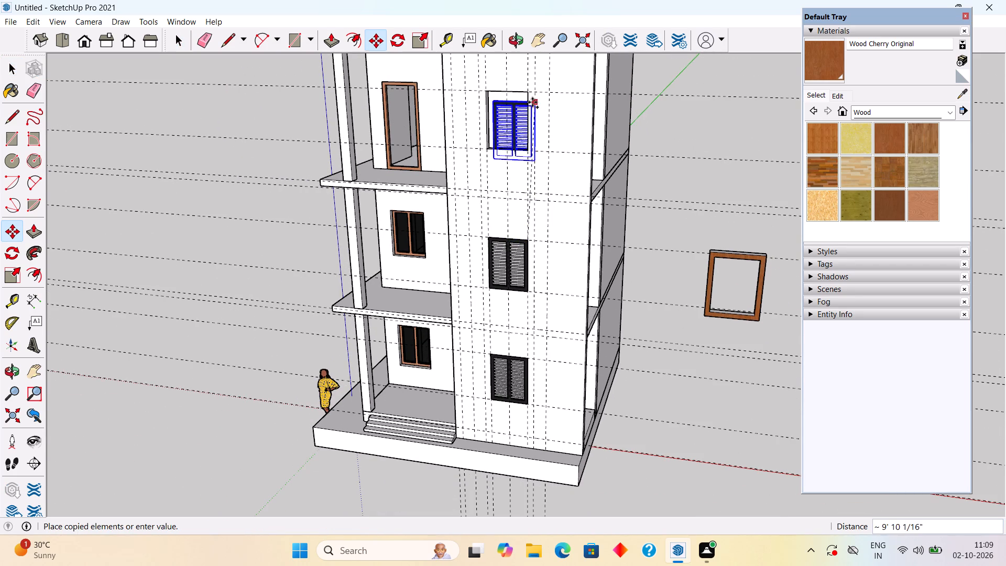
pyautogui.click(528, 92)
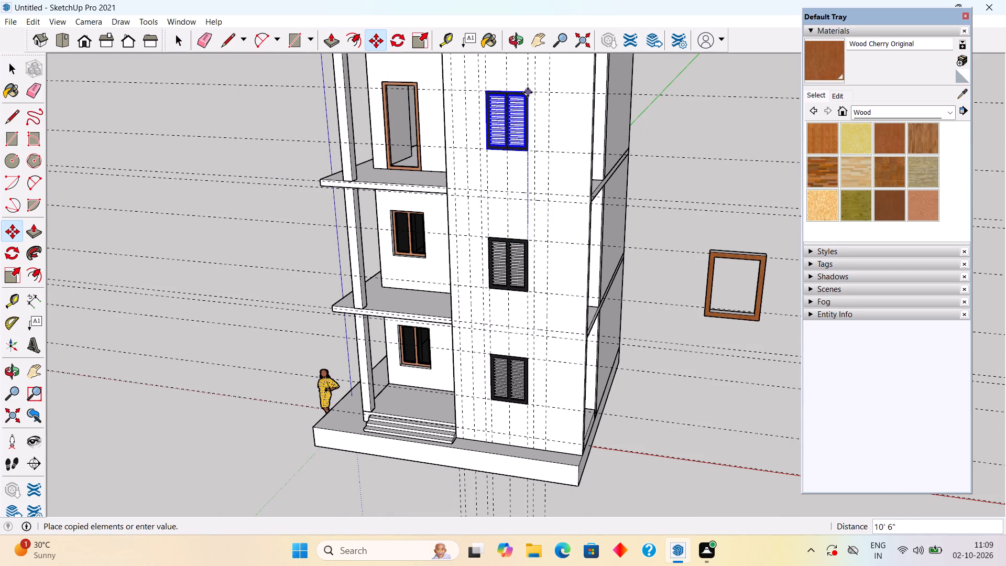
pyautogui.press('space')
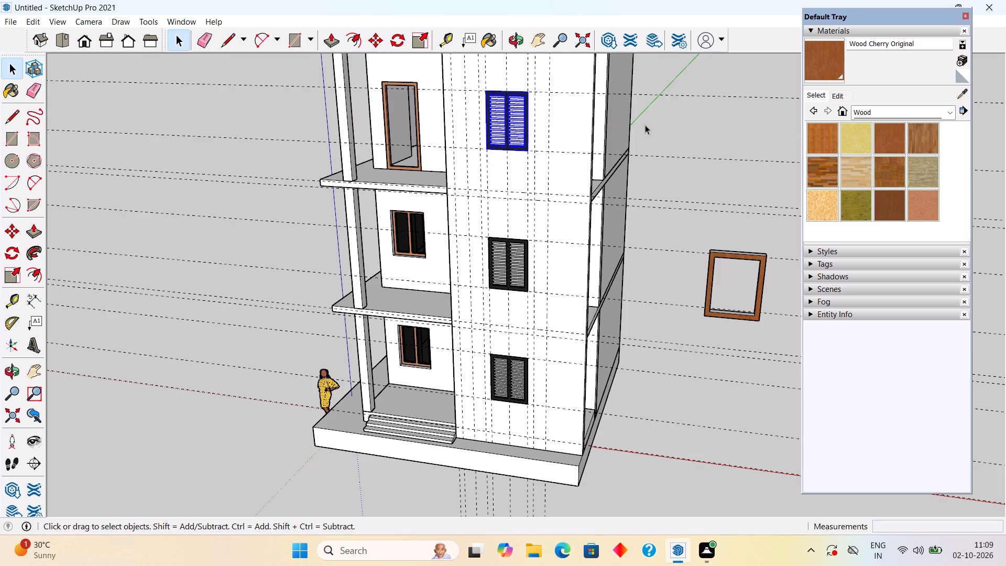
pyautogui.click(645, 125)
# Move the wooden window frame from beside the house about 16' 4" onto the front panel, around the middle-floor shutter.
pyautogui.moveTo(522, 246); pyautogui.dragTo(779, 385, button='middle')
pyautogui.scroll(-1, 779, 386)
pyautogui.moveTo(779, 385); pyautogui.dragTo(585, 161, button='middle')
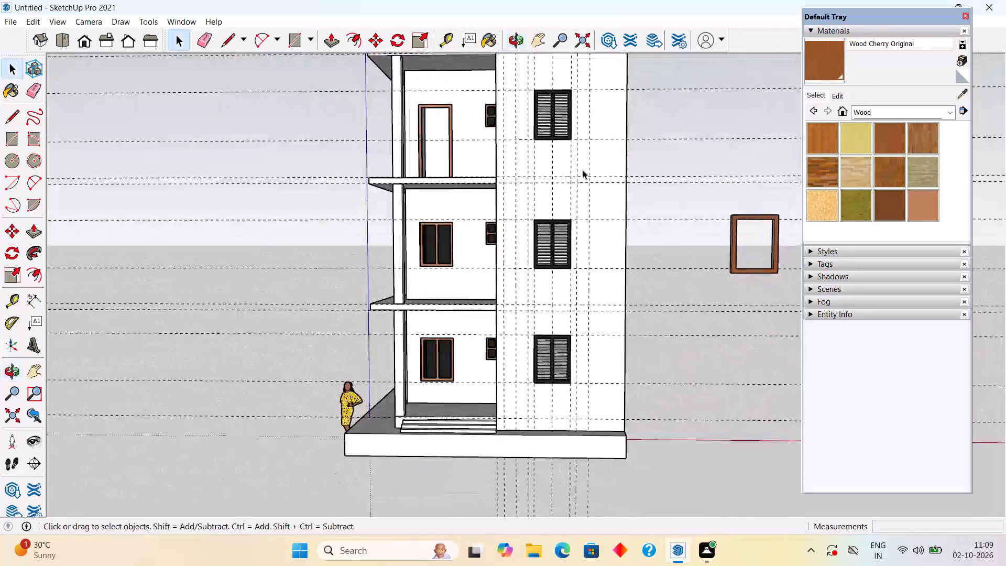
pyautogui.scroll(3, 562, 233)
pyautogui.scroll(-2, 562, 233)
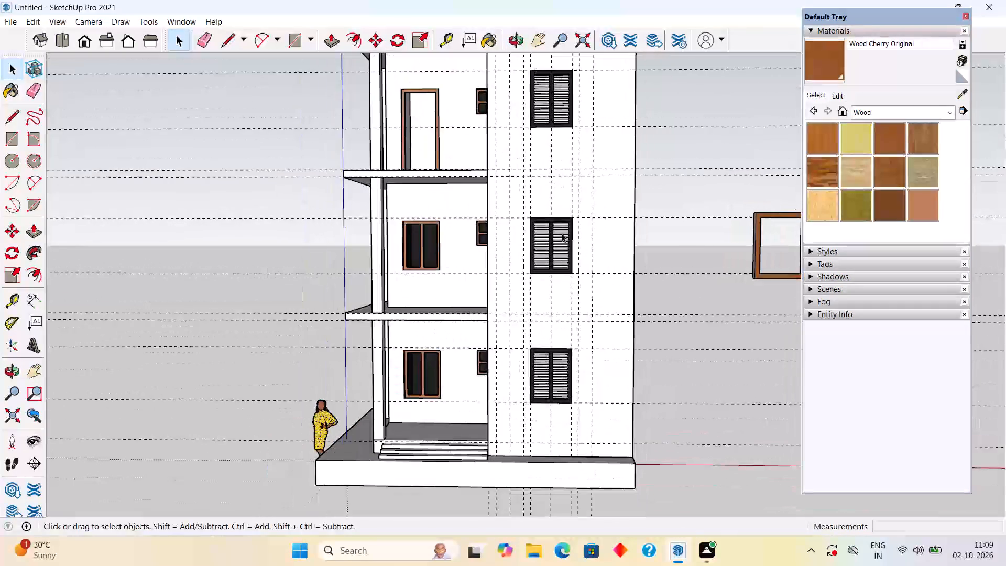
pyautogui.moveTo(746, 263); pyautogui.dragTo(551, 289, button='middle')
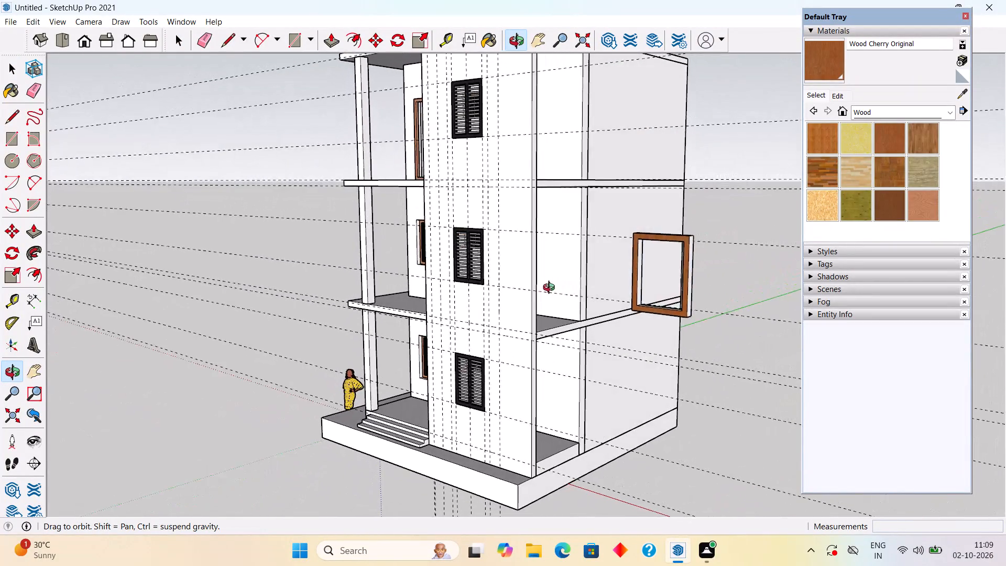
pyautogui.moveTo(551, 289); pyautogui.dragTo(686, 287, button='middle')
pyautogui.scroll(-1, 686, 287)
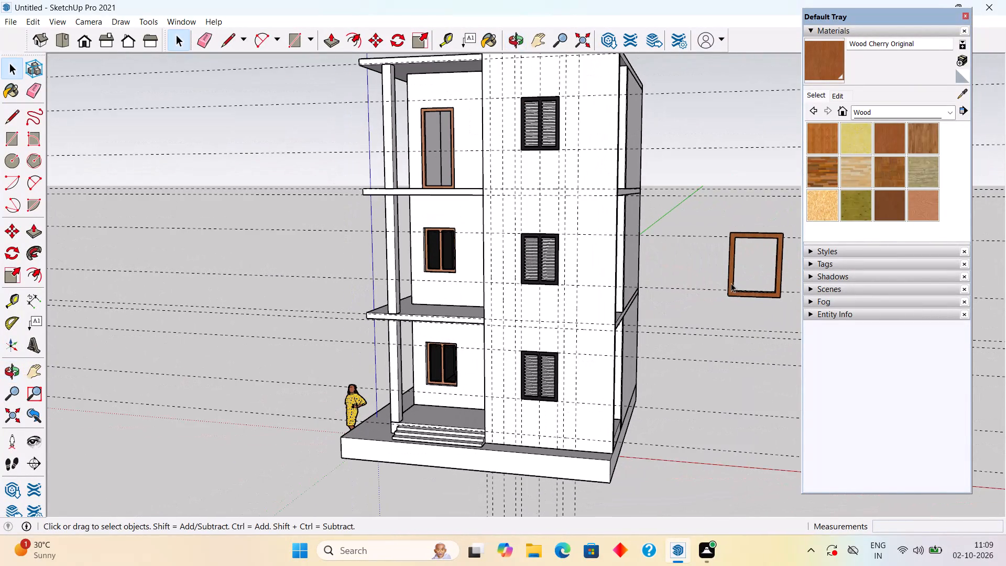
pyautogui.click(733, 288)
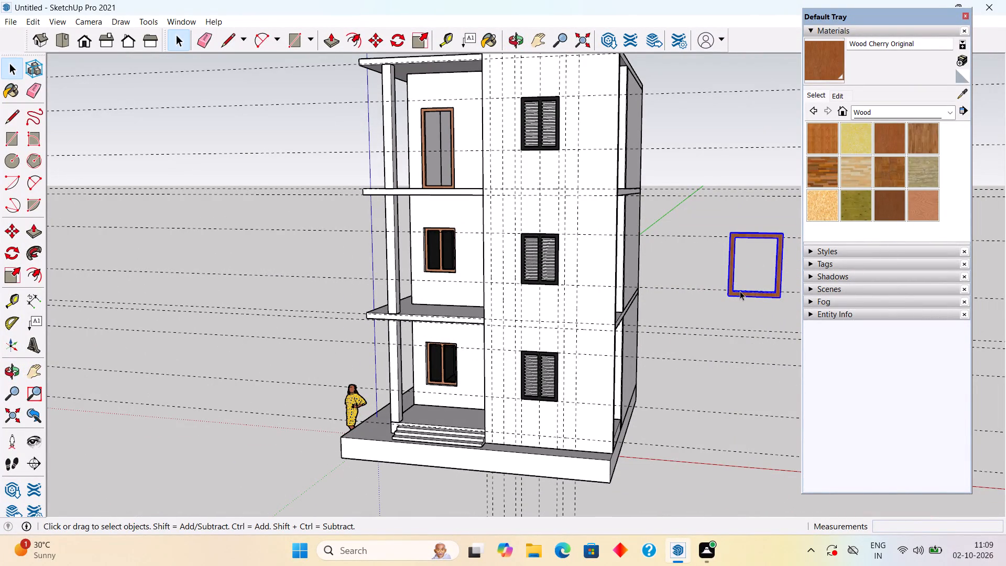
pyautogui.press('m')
pyautogui.click(738, 291)
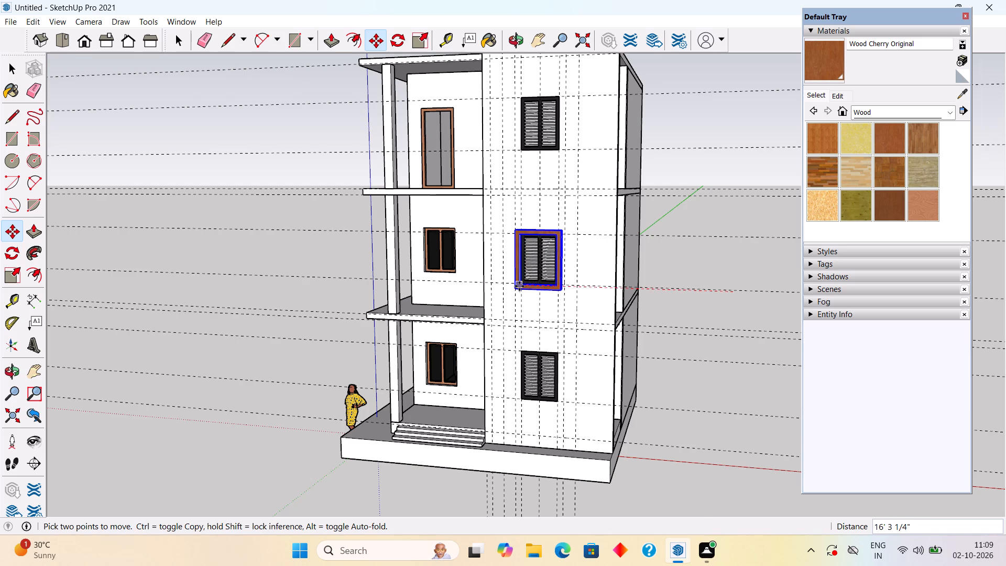
pyautogui.scroll(16, 519, 286)
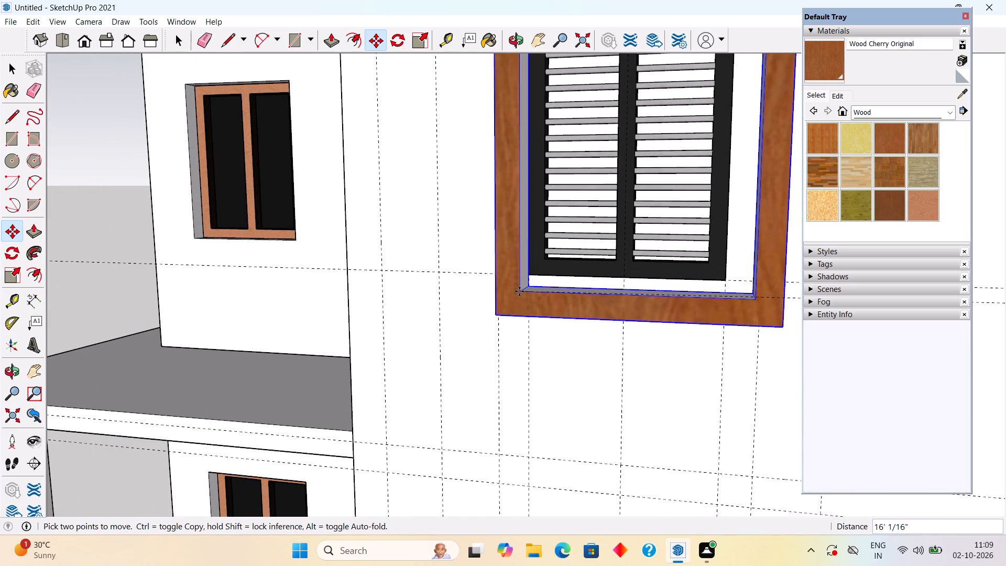
pyautogui.scroll(1, 513, 285)
pyautogui.click(513, 285)
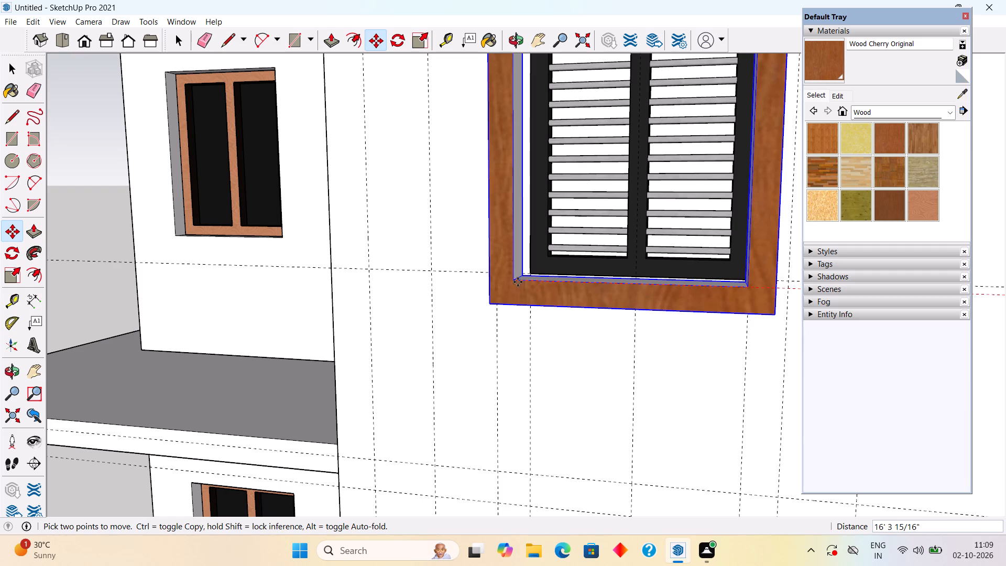
# Shift the wooden frame about 3" so its inner back lower-left corner meets the middle-floor shutter's lower-left corner.
pyautogui.scroll(11, 527, 276)
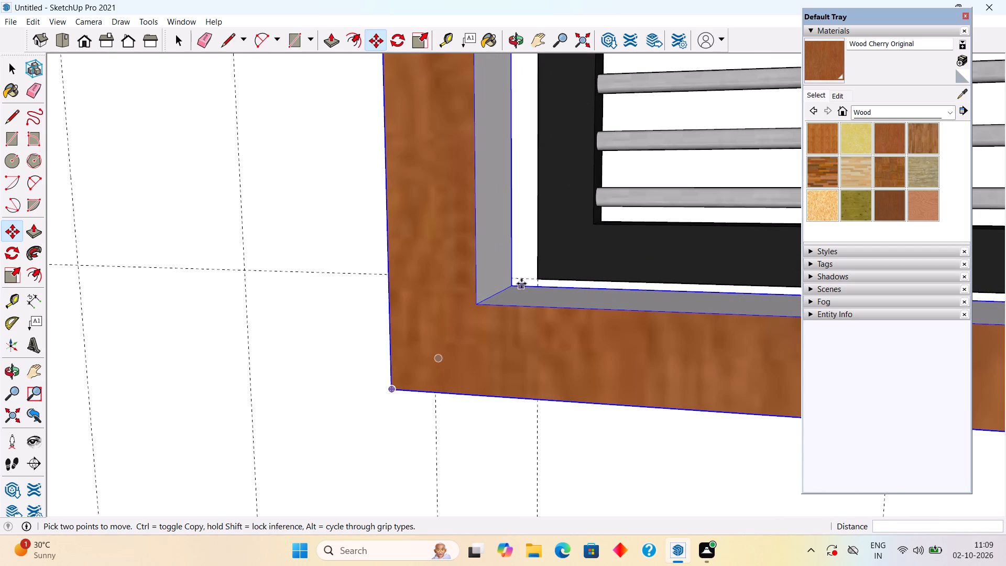
pyautogui.click(518, 284)
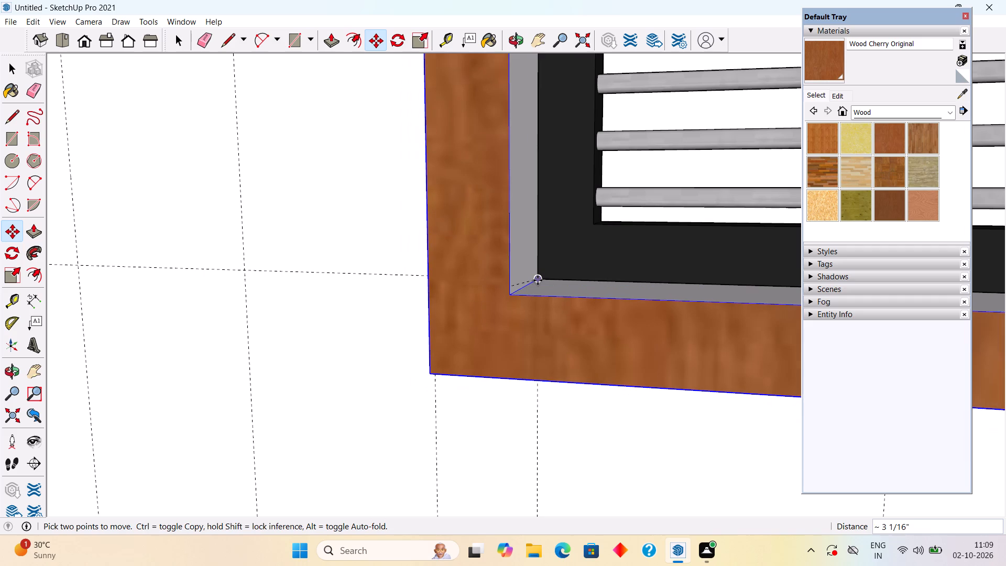
pyautogui.click(538, 280)
pyautogui.scroll(-14, 521, 202)
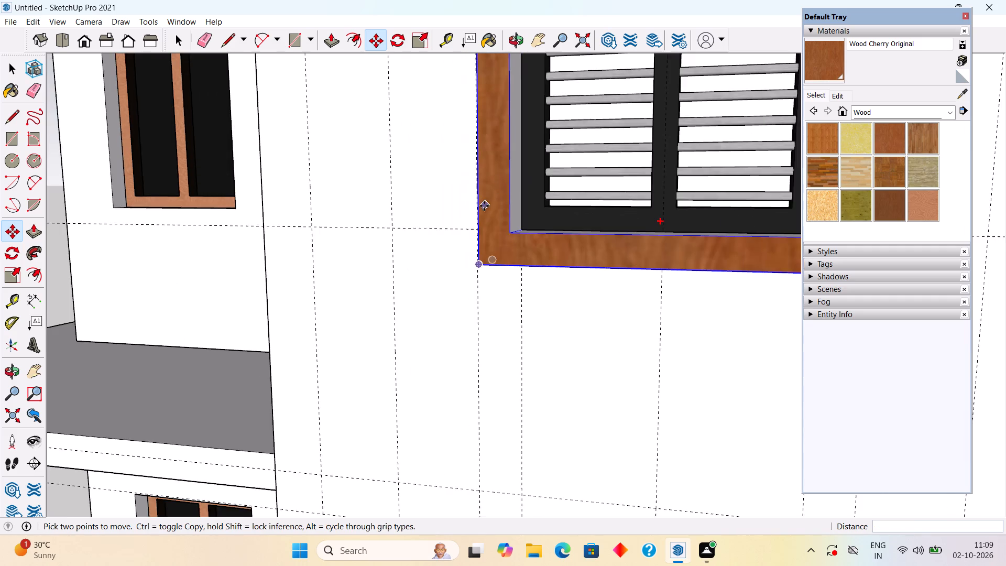
pyautogui.scroll(-2, 484, 206)
pyautogui.press('space')
# Examine how the wooden frame sits against the front panel around the middle-floor shutter.
pyautogui.moveTo(640, 213); pyautogui.dragTo(378, 245, button='middle')
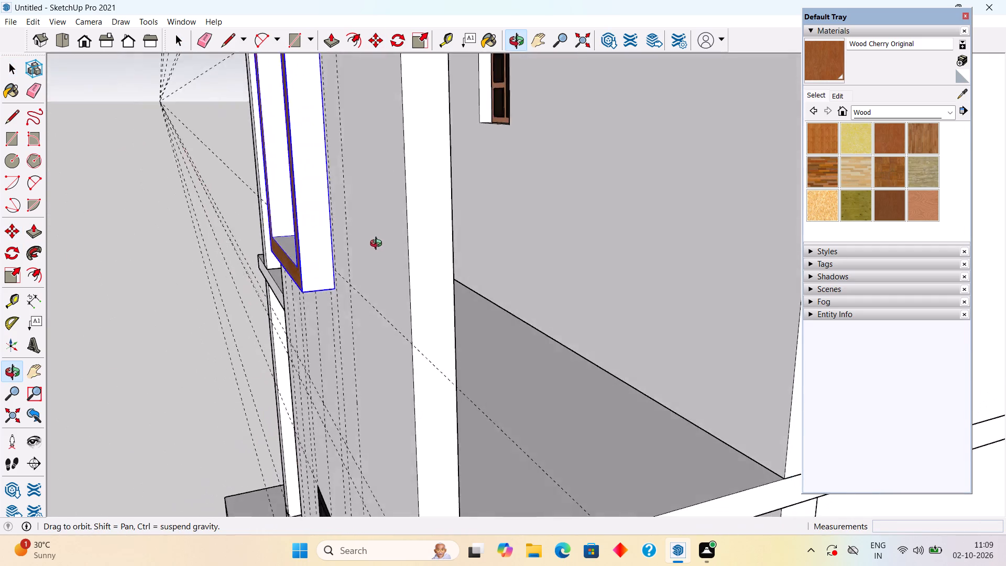
pyautogui.moveTo(378, 245); pyautogui.dragTo(490, 394, button='middle')
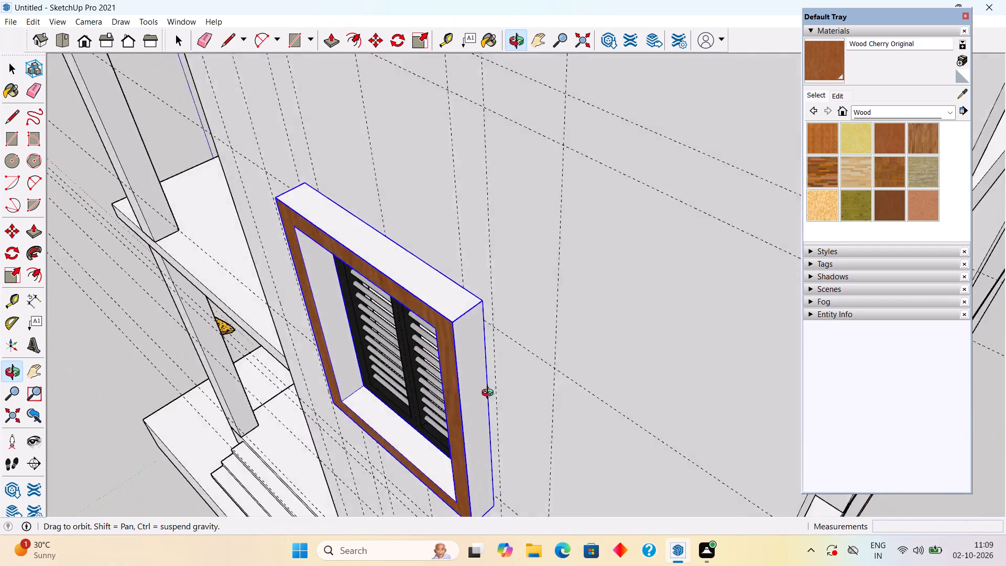
pyautogui.moveTo(490, 394); pyautogui.dragTo(519, 311, button='middle')
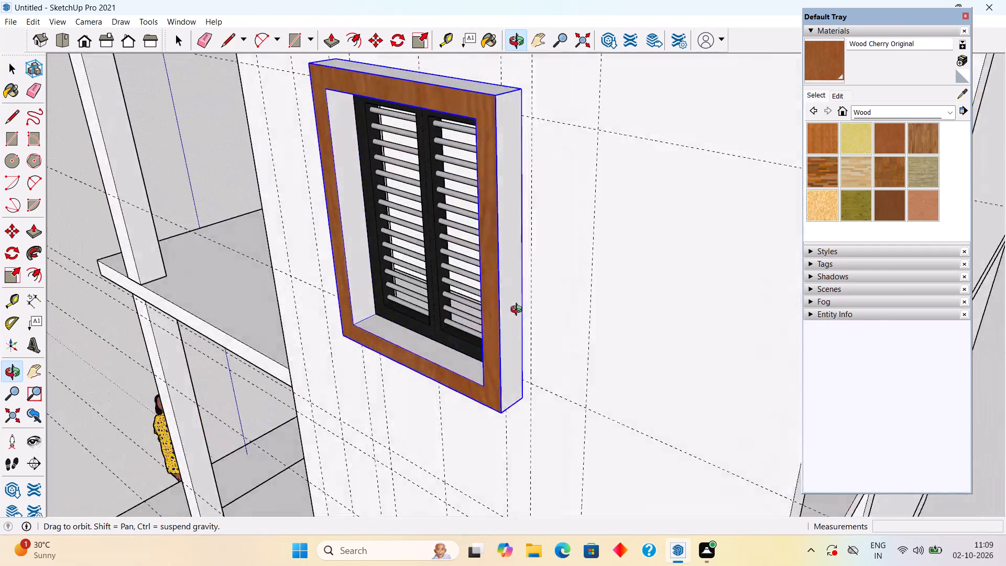
pyautogui.moveTo(519, 311); pyautogui.dragTo(428, 291, button='middle')
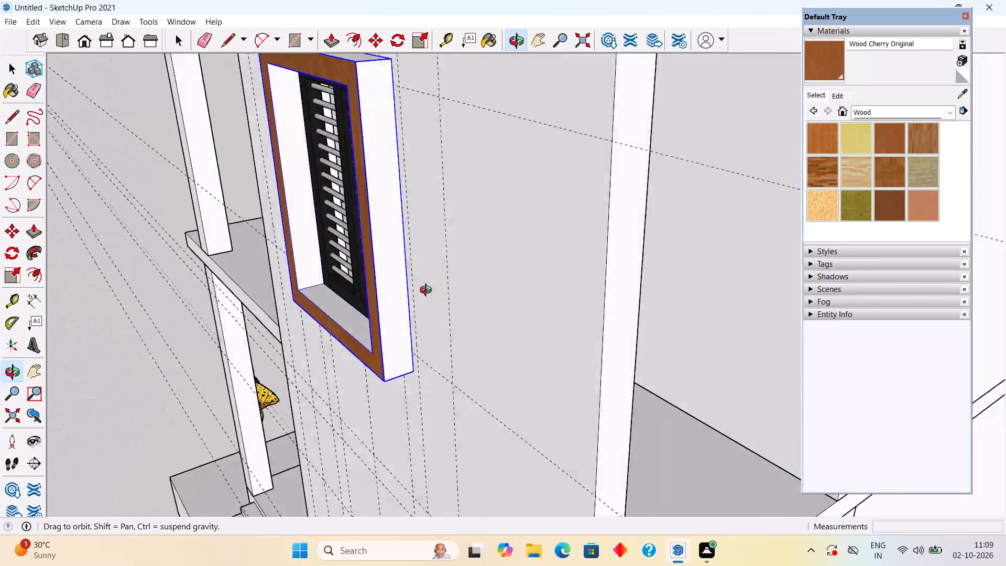
pyautogui.moveTo(428, 291); pyautogui.dragTo(457, 260, button='middle')
pyautogui.scroll(-14, 457, 260)
pyautogui.moveTo(497, 318); pyautogui.dragTo(582, 329, button='middle')
pyautogui.scroll(-3, 582, 329)
pyautogui.scroll(-3, 577, 278)
pyautogui.moveTo(570, 331); pyautogui.dragTo(715, 274, button='middle')
pyautogui.click(687, 127)
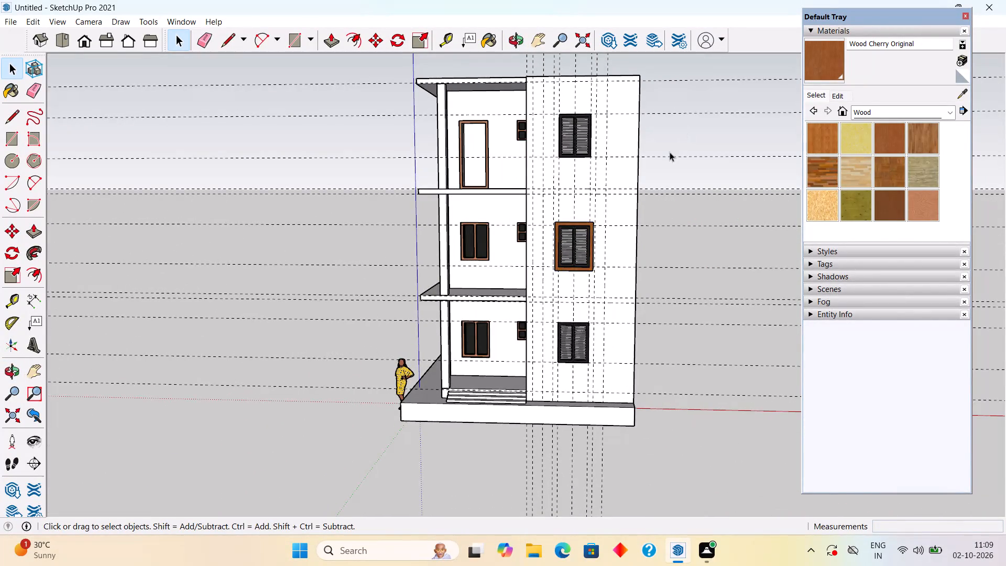
# Copy the middle-floor wooden frame about 10' 5" up the front panel around the top-floor shutter.
pyautogui.scroll(3, 592, 222)
pyautogui.click(594, 230)
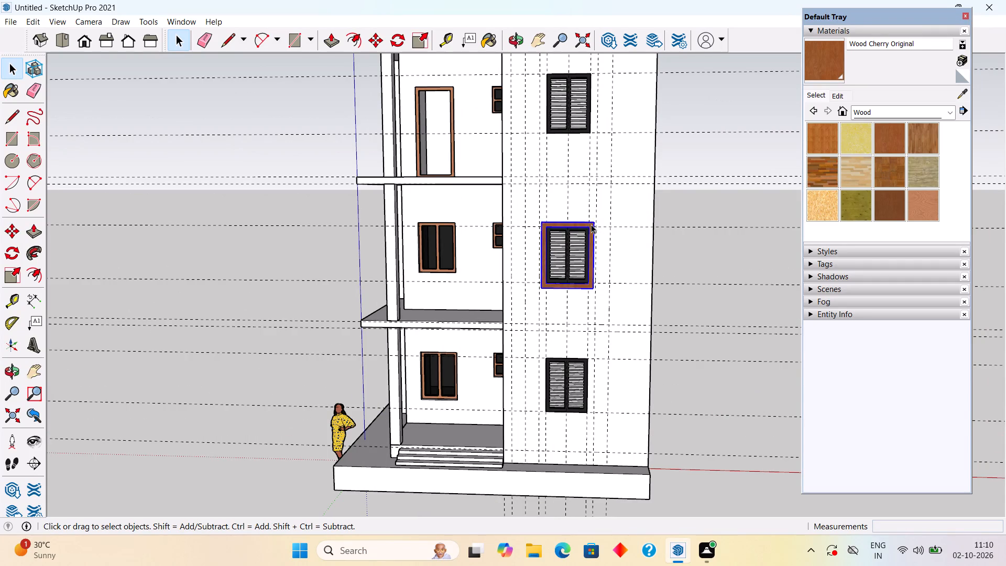
pyautogui.scroll(6, 591, 222)
pyautogui.moveTo(597, 172); pyautogui.dragTo(405, 328, button='middle')
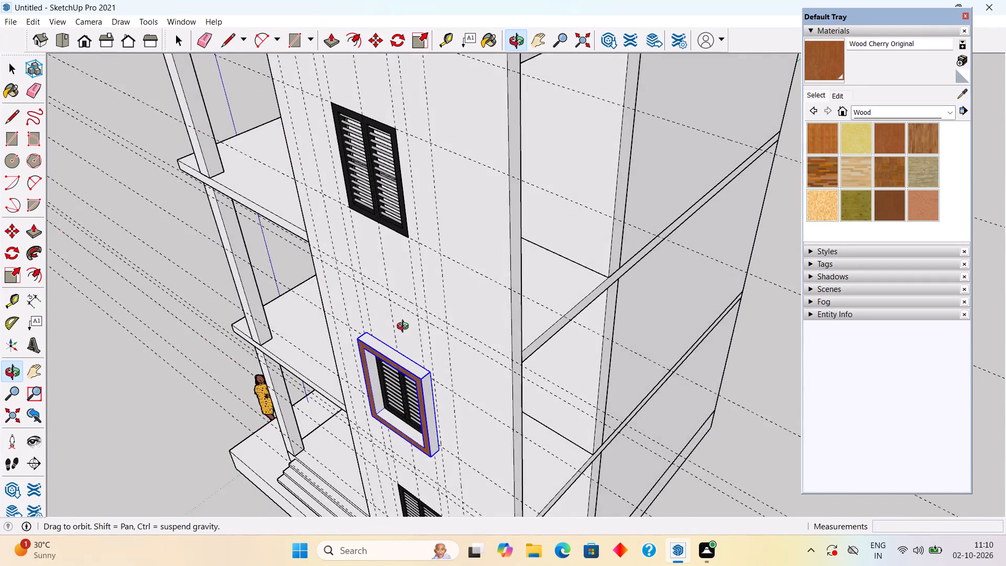
pyautogui.moveTo(405, 328); pyautogui.dragTo(401, 324, button='middle')
pyautogui.moveTo(395, 363); pyautogui.dragTo(417, 315, button='middle')
pyautogui.press('m')
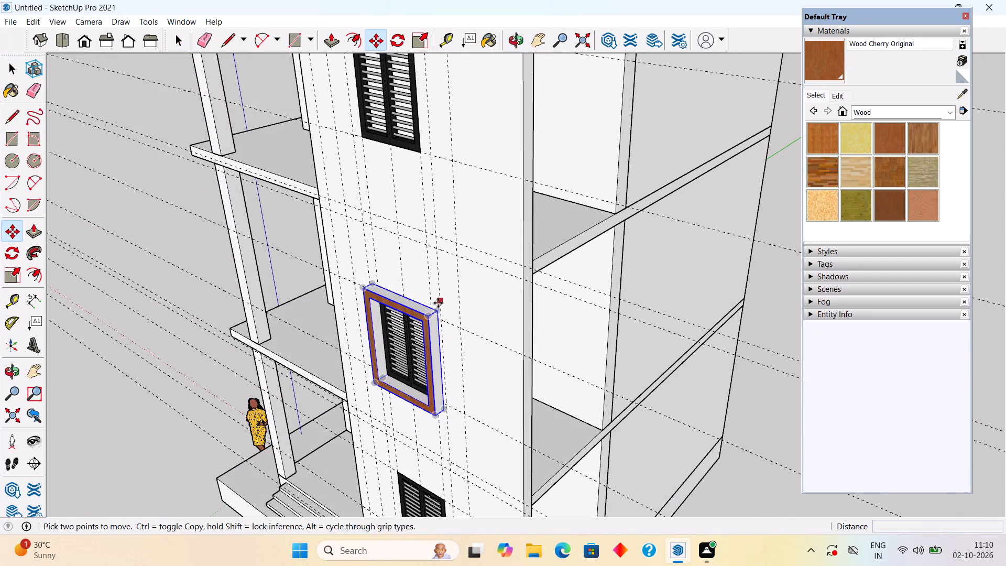
pyautogui.click(438, 309)
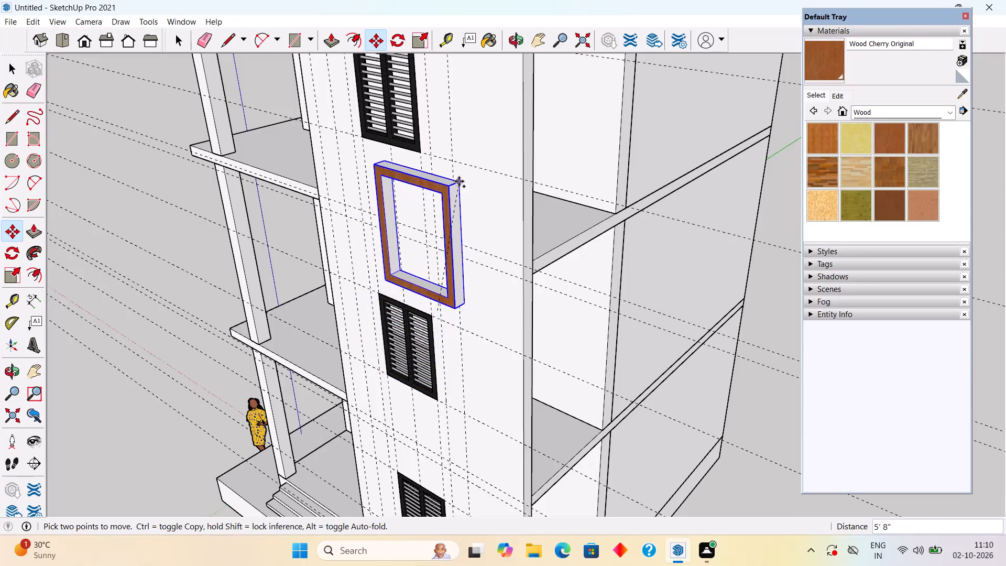
pyautogui.scroll(-7, 456, 155)
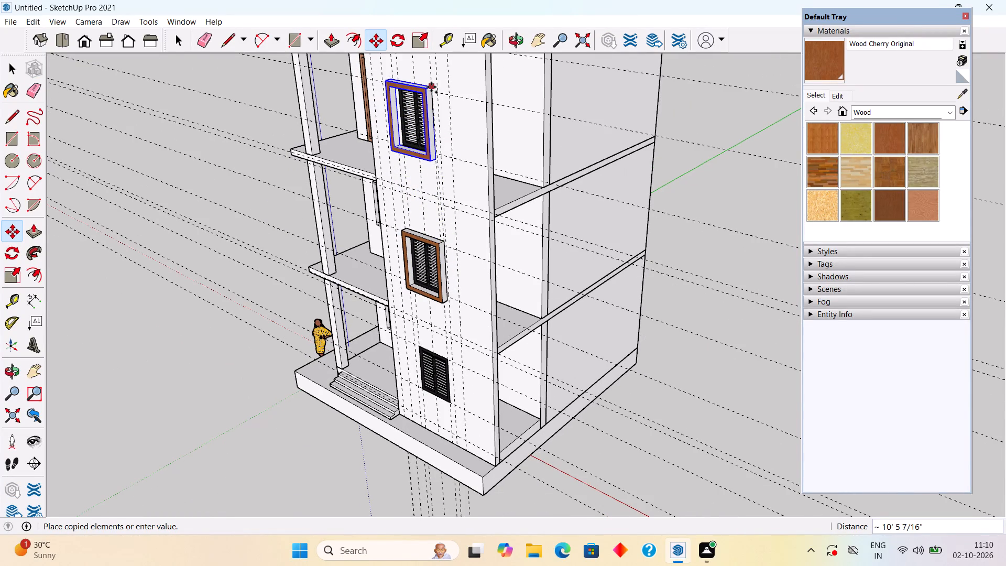
pyautogui.click(433, 88)
# Shift the top-floor wooden frame up 4" so its inner back lower-left corner meets the top-floor shutter's lower-left corner.
pyautogui.moveTo(430, 106); pyautogui.dragTo(473, 44, button='middle')
pyautogui.scroll(-8, 439, 137)
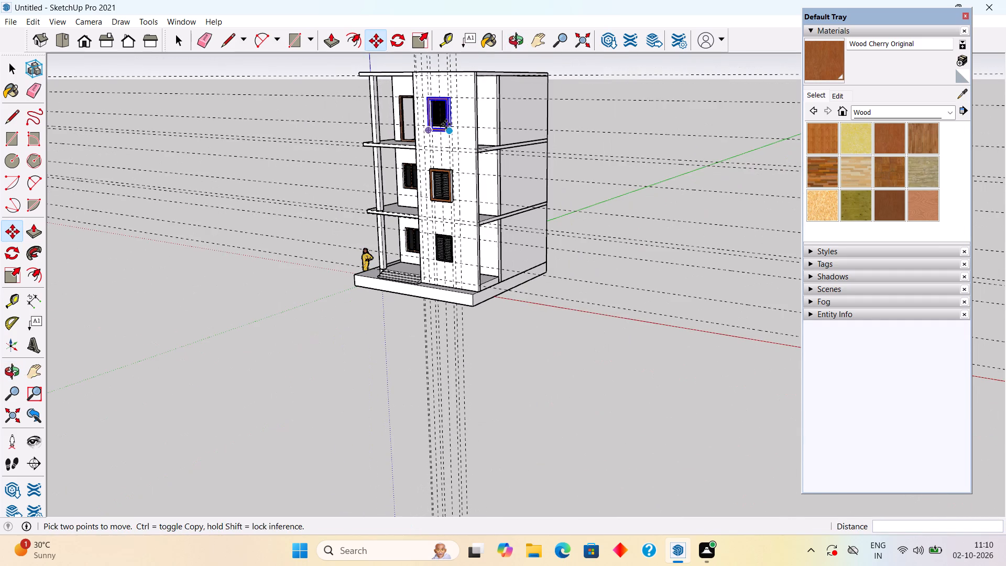
pyautogui.keyDown('shift'); pyautogui.moveTo(446, 124); pyautogui.dragTo(461, 273, button='middle'); pyautogui.keyUp('shift')
pyautogui.keyDown('shift'); pyautogui.scroll(-1, 446, 150); pyautogui.keyUp('shift')
pyautogui.scroll(14, 467, 251)
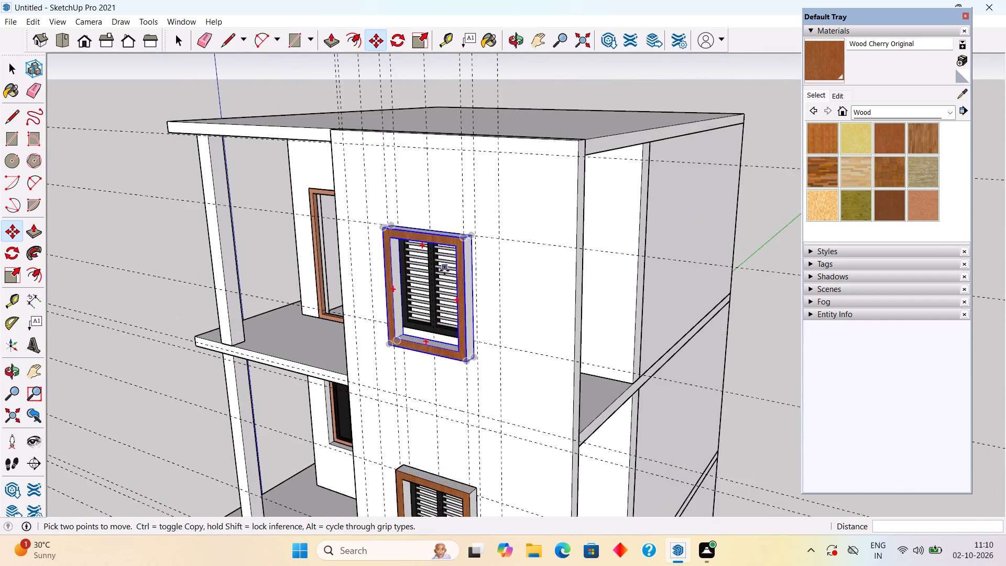
pyautogui.scroll(2, 444, 270)
pyautogui.moveTo(454, 226); pyautogui.dragTo(475, 166, button='middle')
pyautogui.scroll(8, 406, 284)
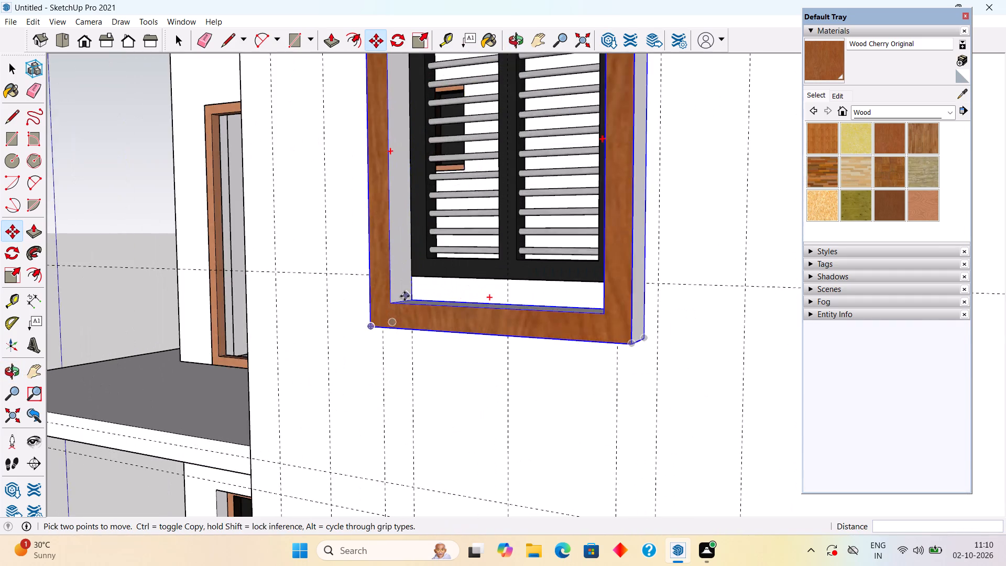
pyautogui.moveTo(406, 300); pyautogui.dragTo(412, 334, button='middle')
pyautogui.scroll(5, 417, 299)
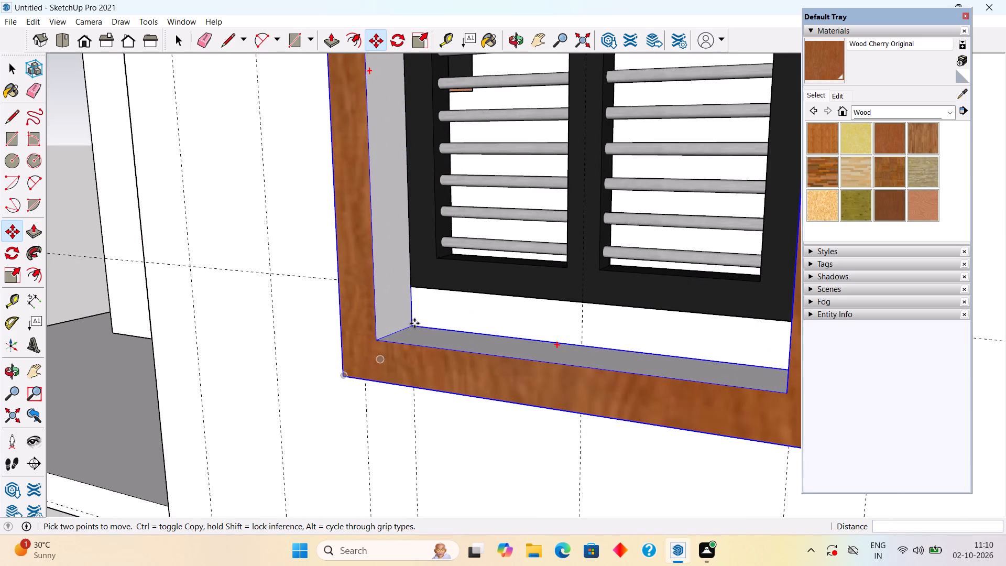
pyautogui.click(414, 323)
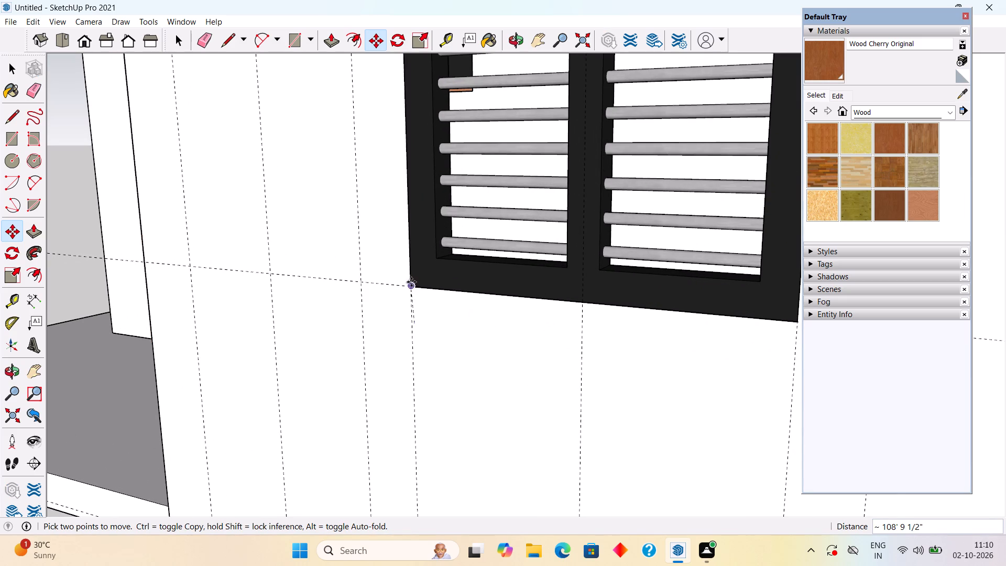
pyautogui.press('space')
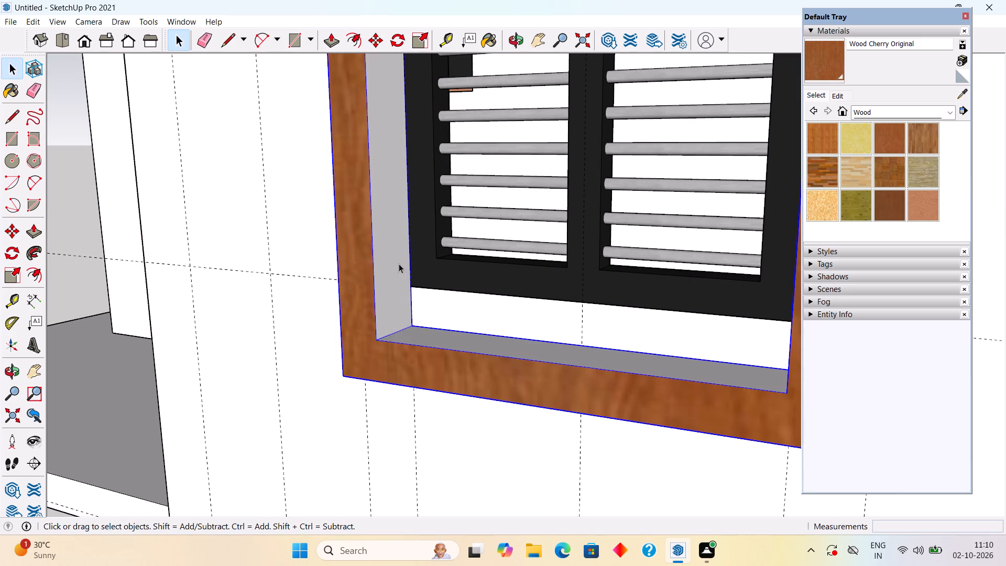
pyautogui.moveTo(399, 264); pyautogui.dragTo(139, 306, button='middle')
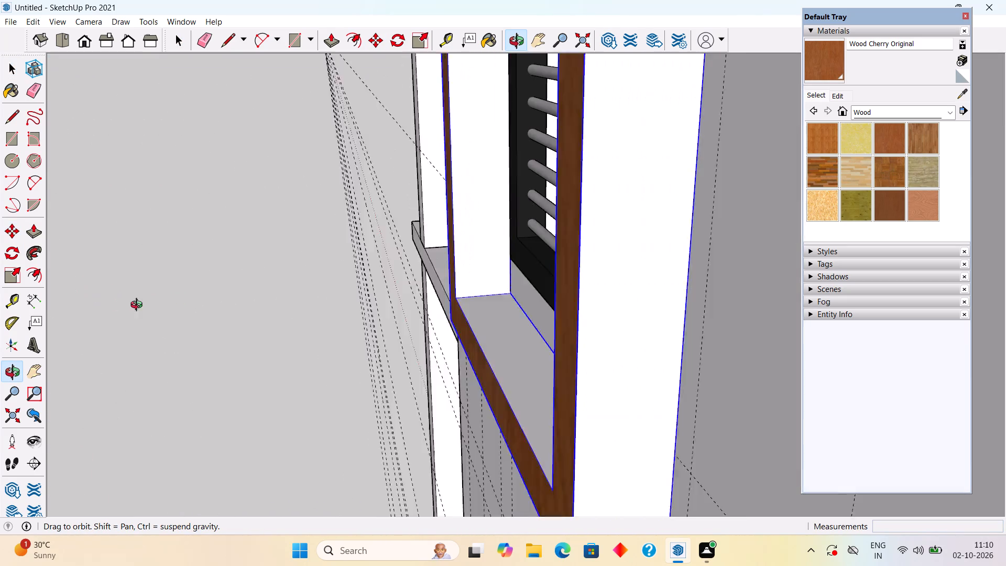
pyautogui.moveTo(139, 306); pyautogui.dragTo(200, 311, button='middle')
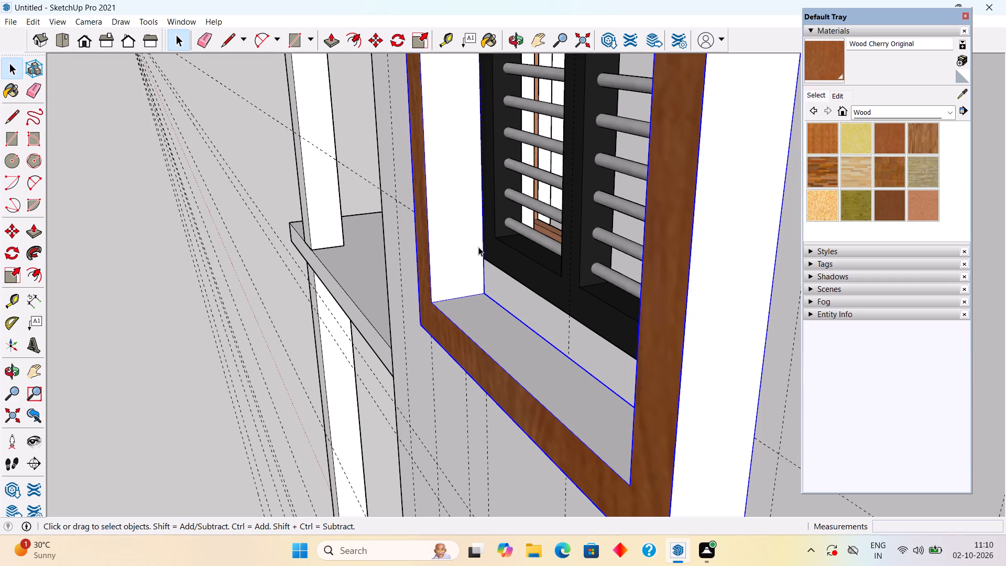
pyautogui.press('m')
pyautogui.click(487, 291)
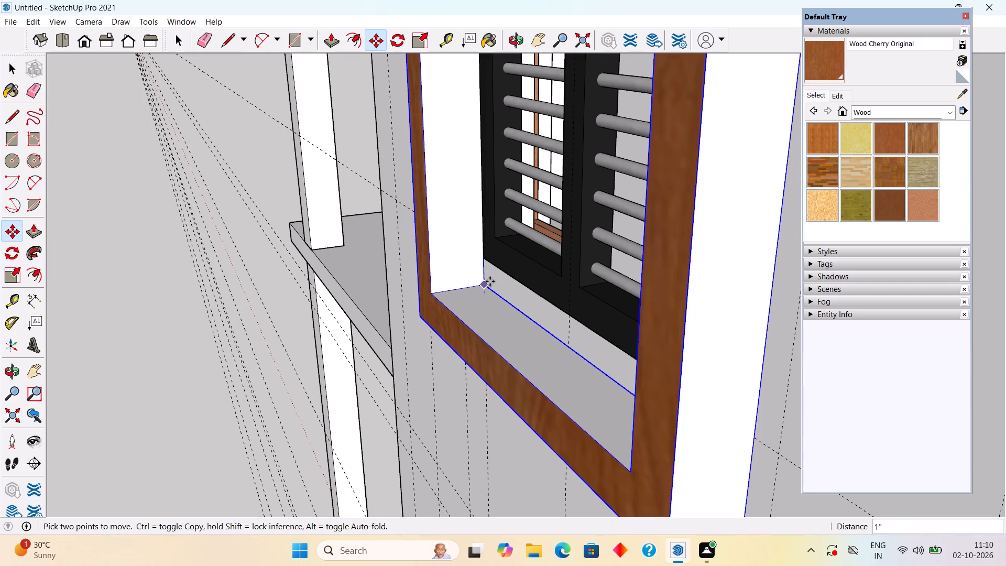
pyautogui.click(489, 264)
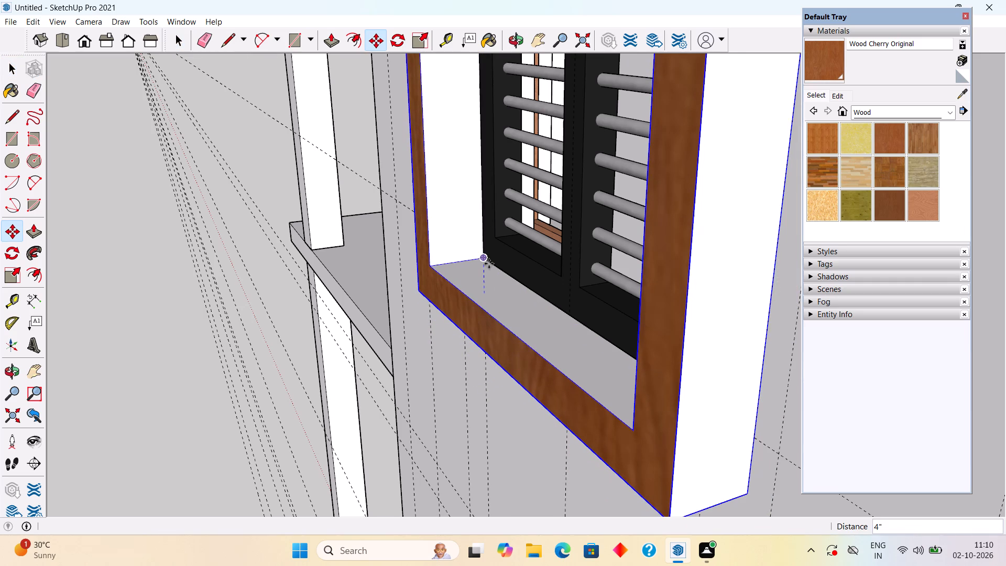
pyautogui.press('space')
# Deselect the top-floor frame and delete all construction guides from the model.
pyautogui.scroll(-19, 487, 257)
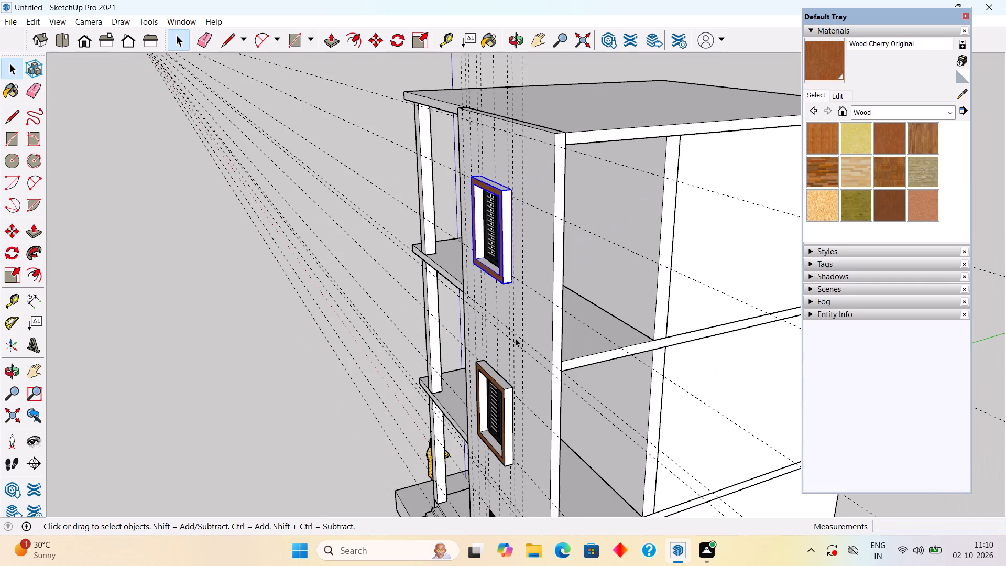
pyautogui.moveTo(514, 339); pyautogui.dragTo(582, 338, button='middle')
pyautogui.scroll(-8, 582, 338)
pyautogui.click(647, 125)
pyautogui.moveTo(597, 385); pyautogui.dragTo(749, 314, button='middle')
pyautogui.scroll(-3, 749, 314)
pyautogui.moveTo(659, 366); pyautogui.dragTo(745, 355, button='middle')
pyautogui.click(718, 163)
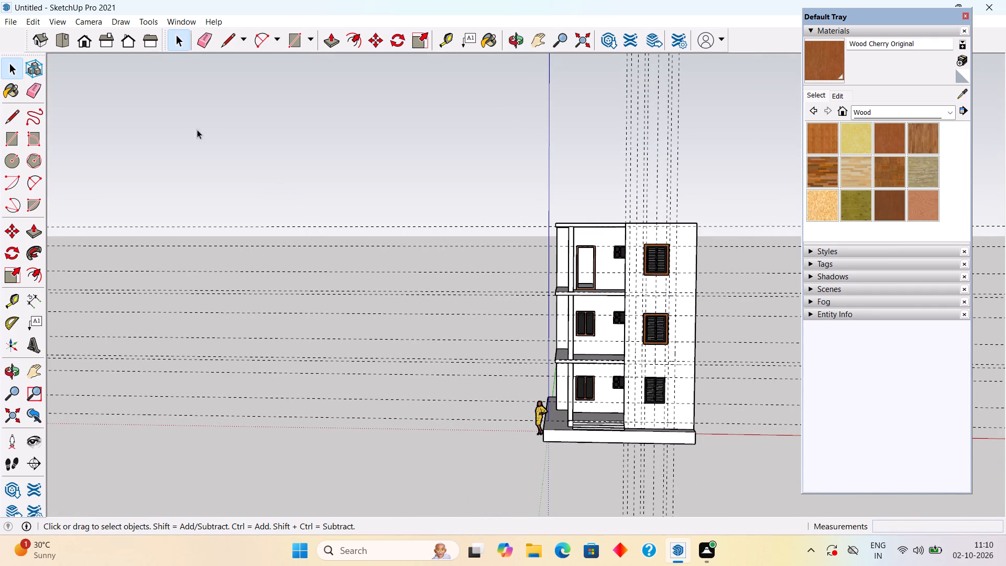
pyautogui.click(36, 19)
pyautogui.click(63, 134)
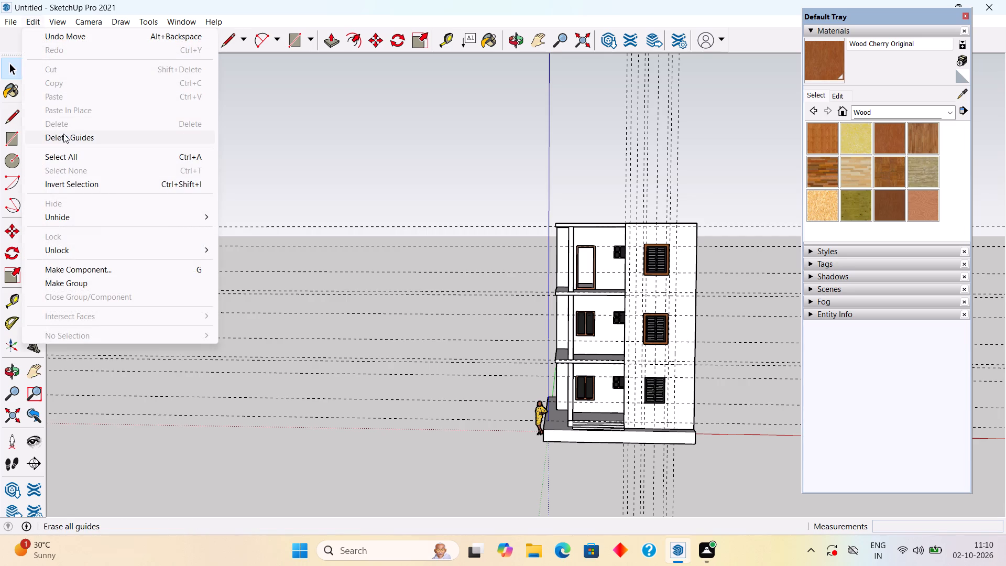
# Examine the house from the front, side and rear, checking the frames and shutters on the front panel.
pyautogui.scroll(4, 697, 251)
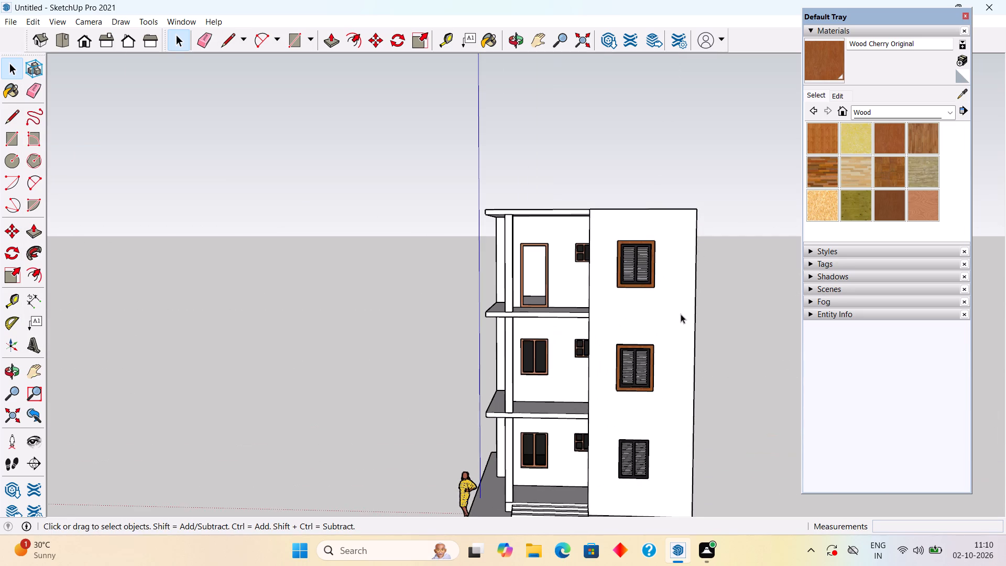
pyautogui.moveTo(680, 314); pyautogui.dragTo(214, 362, button='middle')
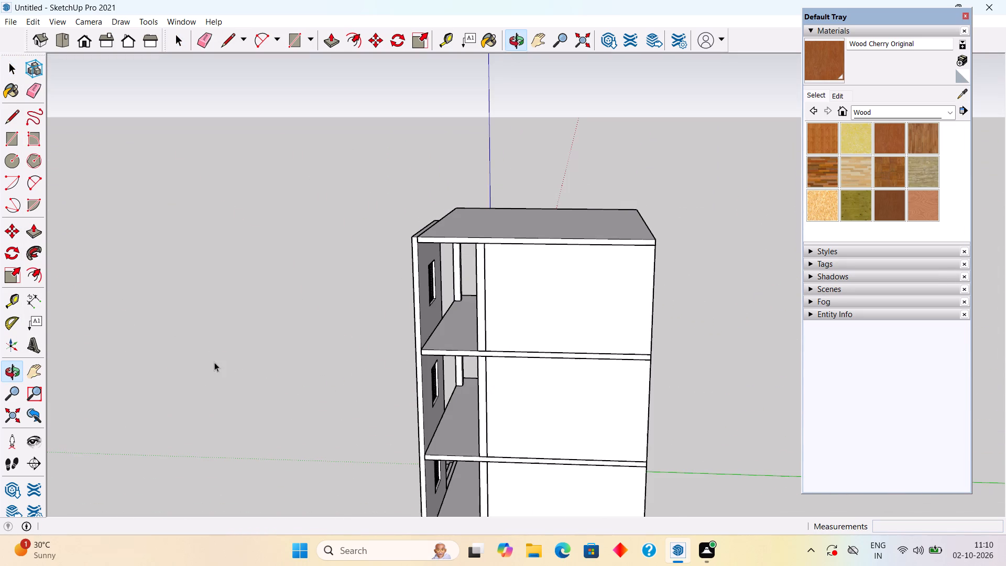
pyautogui.moveTo(468, 391); pyautogui.dragTo(222, 310, button='middle')
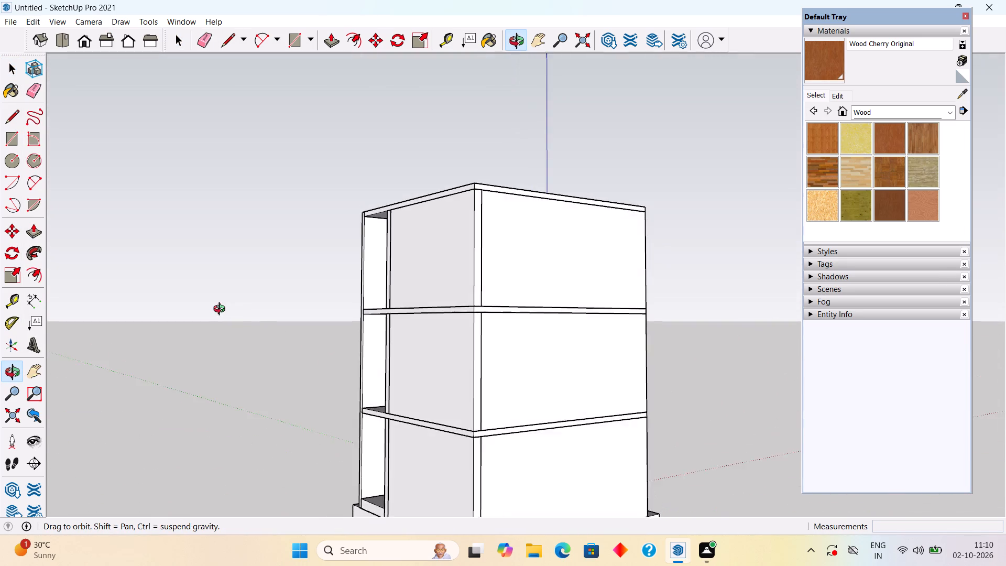
pyautogui.moveTo(222, 310); pyautogui.dragTo(383, 350, button='middle')
pyautogui.moveTo(420, 343); pyautogui.dragTo(450, 360, button='middle')
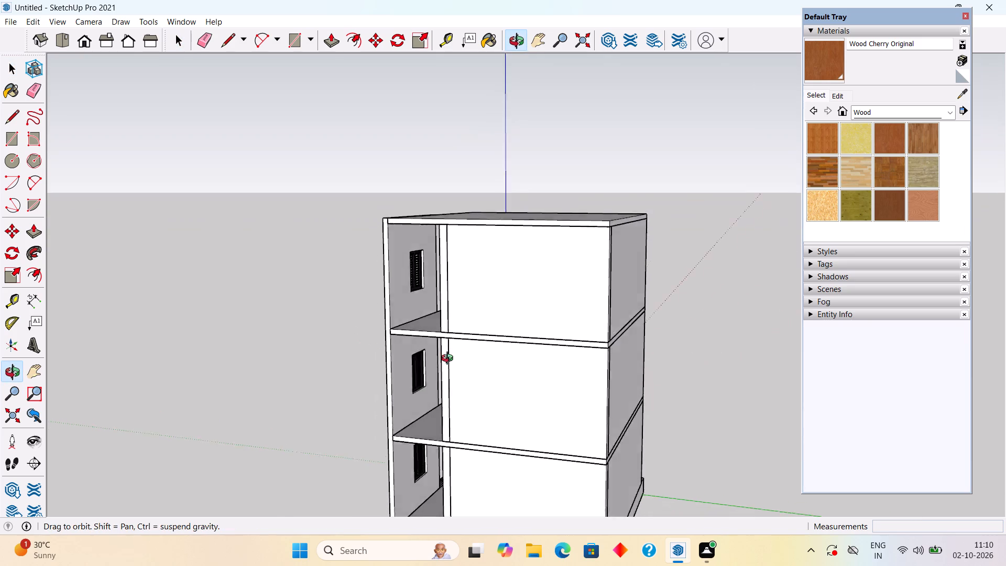
pyautogui.moveTo(450, 360); pyautogui.dragTo(716, 351, button='middle')
pyautogui.moveTo(534, 358); pyautogui.dragTo(722, 376, button='middle')
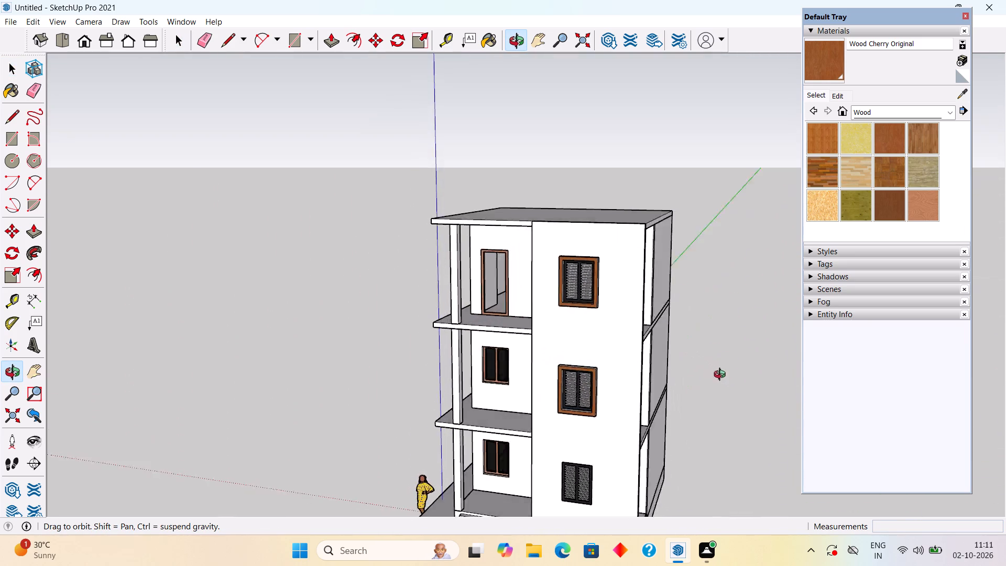
pyautogui.moveTo(722, 376); pyautogui.dragTo(745, 385, button='middle')
pyautogui.scroll(-2, 745, 385)
pyautogui.scroll(-3, 661, 358)
pyautogui.moveTo(625, 387); pyautogui.dragTo(652, 310, button='middle')
pyautogui.click(704, 289)
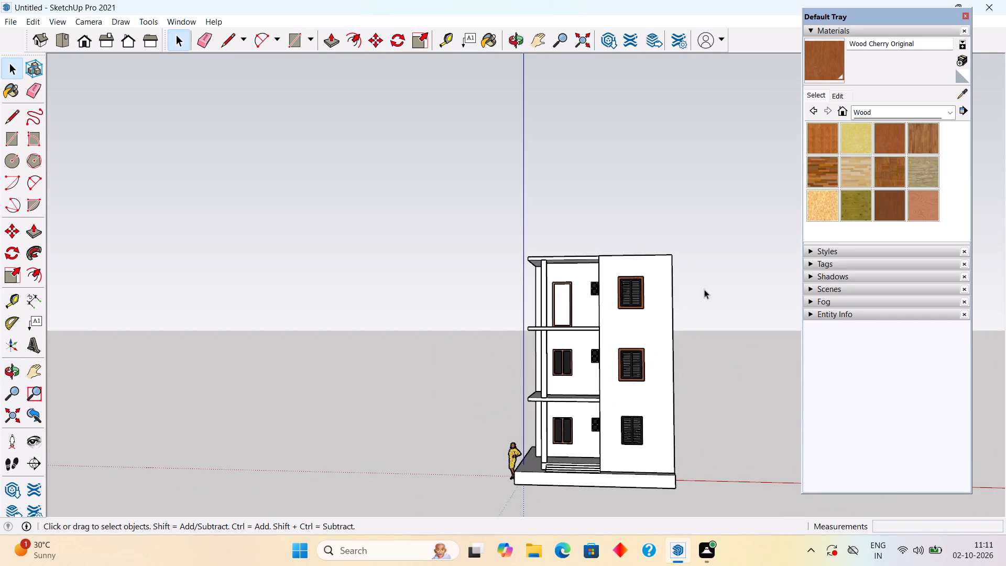
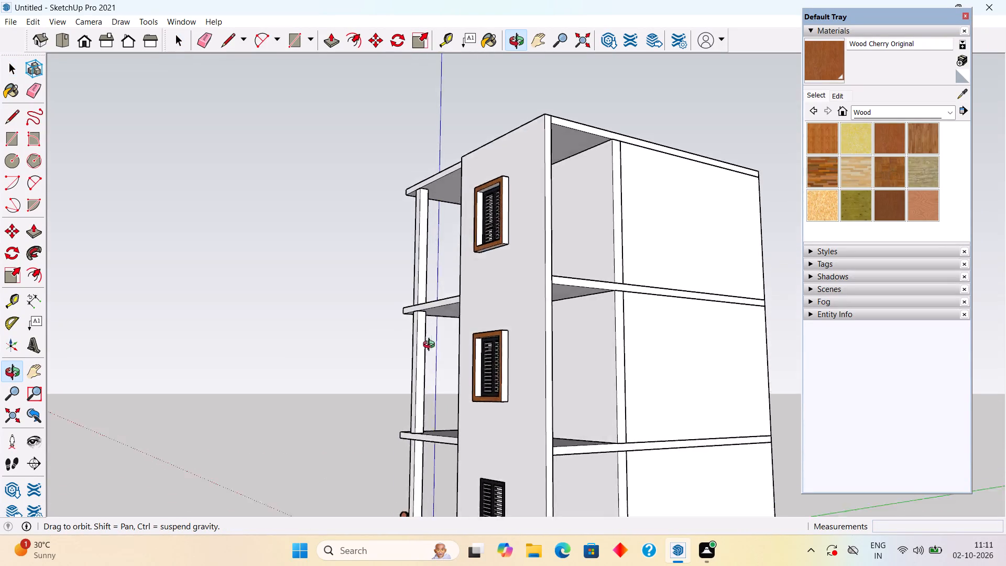
# Examine the house from the front, the open side and the front corner, checking the overall elevation and the front panel's windows.
pyautogui.moveTo(431, 346); pyautogui.dragTo(618, 270, button='middle')
pyautogui.scroll(-4, 618, 269)
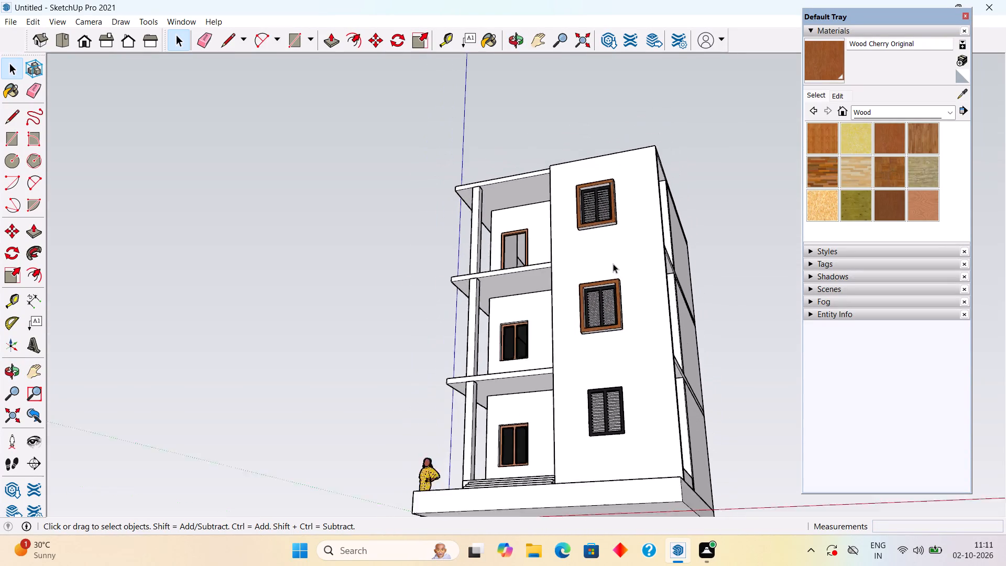
pyautogui.scroll(-2, 613, 264)
pyautogui.moveTo(606, 257); pyautogui.dragTo(682, 422, button='middle')
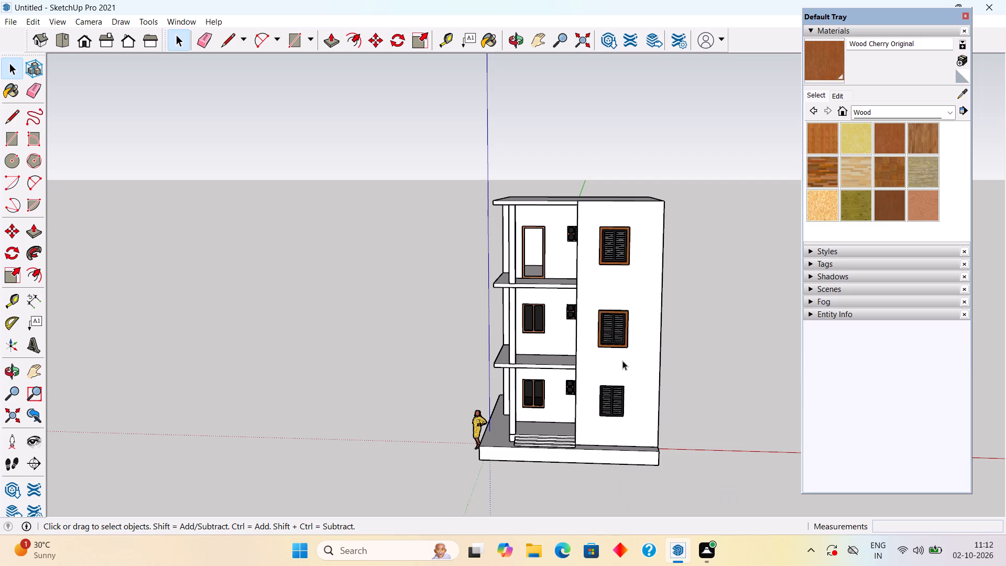
pyautogui.scroll(-1, 619, 349)
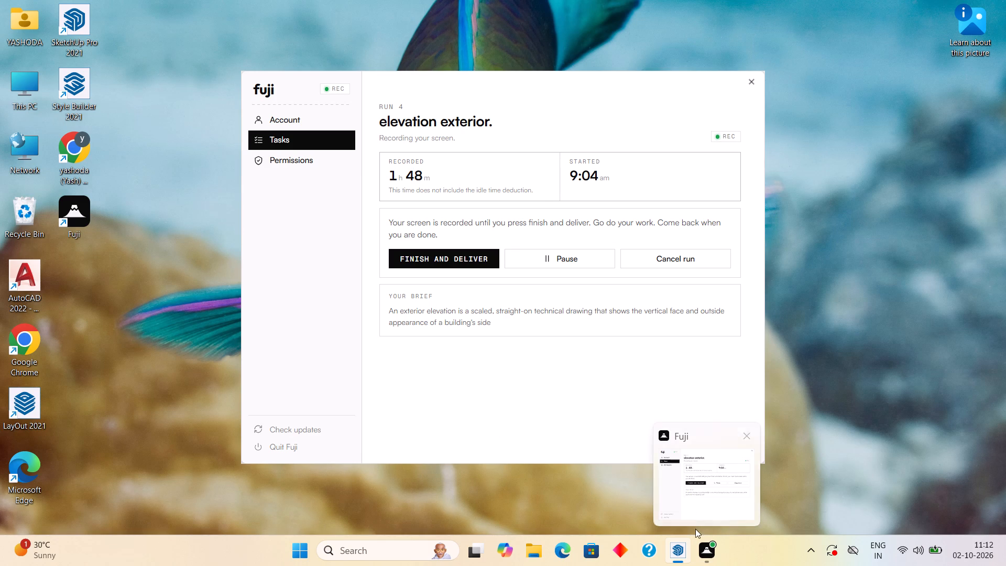
pyautogui.click(575, 498)
pyautogui.scroll(4, 647, 336)
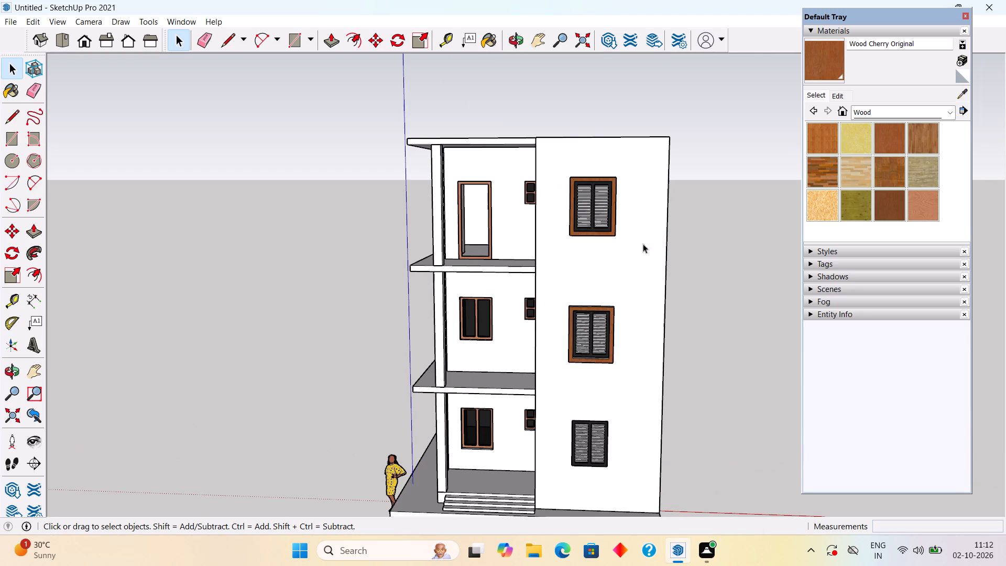
pyautogui.scroll(1, 643, 244)
pyautogui.moveTo(589, 243); pyautogui.dragTo(528, 205, button='middle')
pyautogui.moveTo(651, 306); pyautogui.dragTo(515, 327, button='middle')
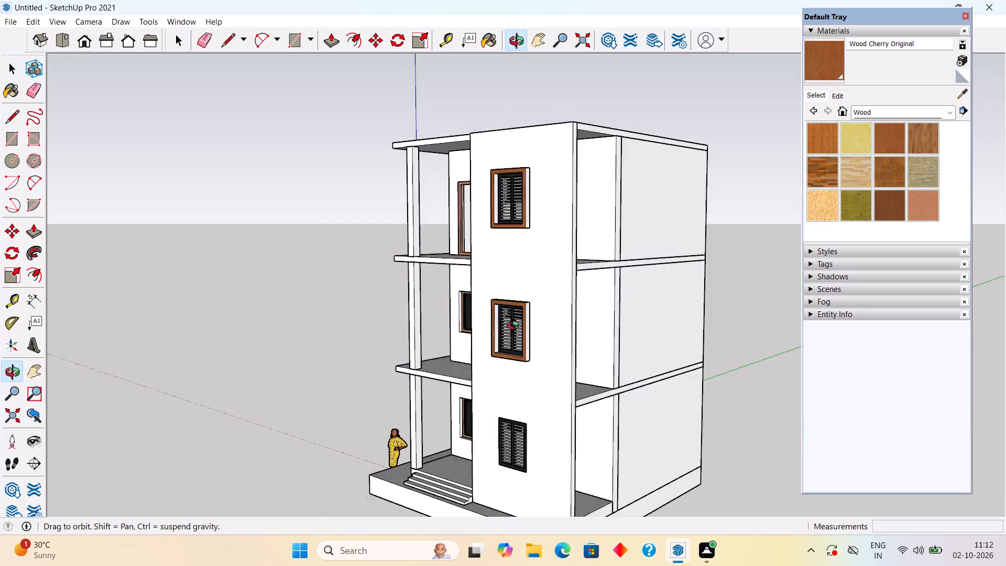
pyautogui.moveTo(515, 327); pyautogui.dragTo(243, 431, button='middle')
pyautogui.scroll(-3, 364, 274)
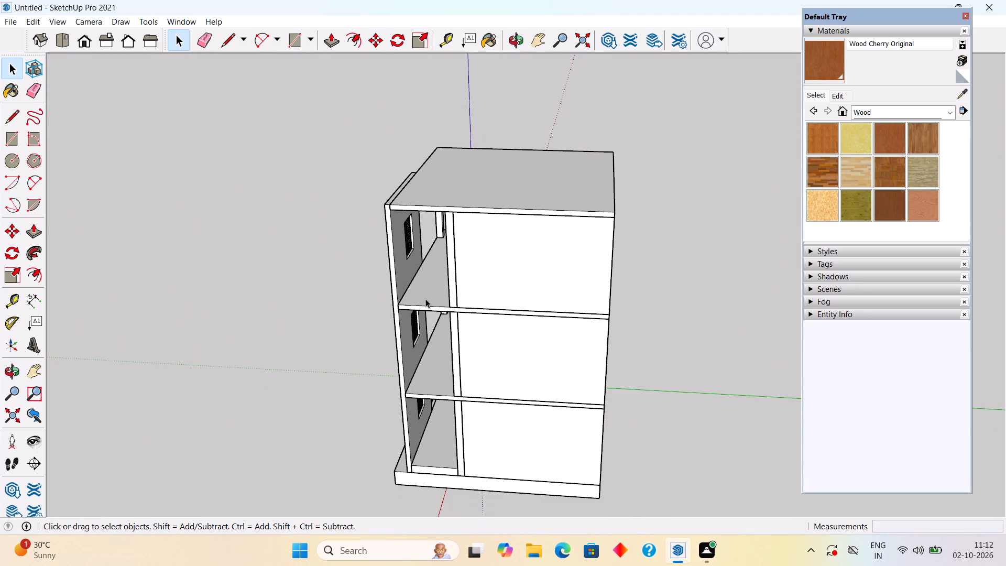
pyautogui.moveTo(450, 387); pyautogui.dragTo(638, 205, button='middle')
pyautogui.moveTo(505, 343); pyautogui.dragTo(763, 403, button='middle')
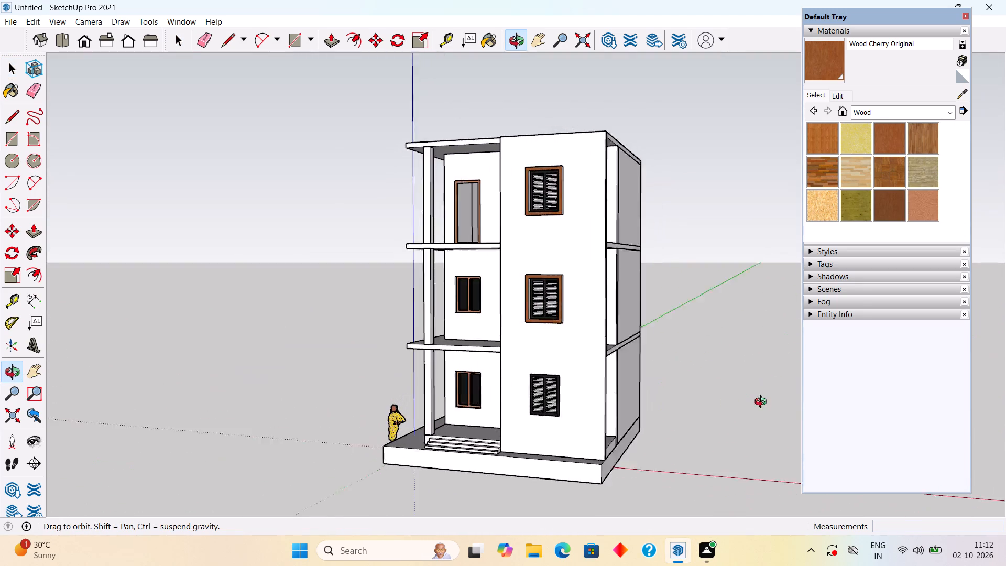
pyautogui.moveTo(763, 403); pyautogui.dragTo(766, 402, button='middle')
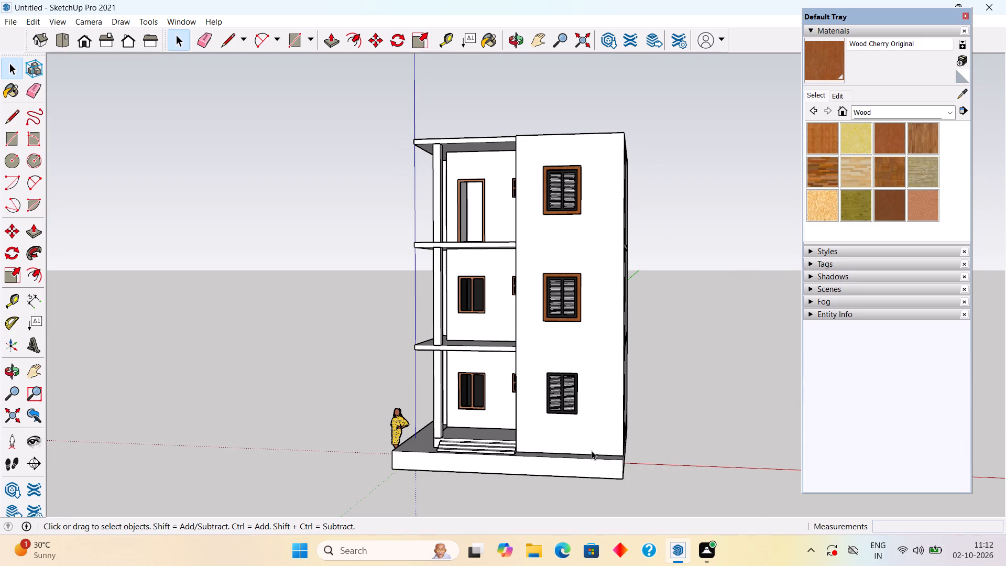
pyautogui.moveTo(592, 451); pyautogui.dragTo(601, 492, button='middle')
pyautogui.scroll(-1, 680, 465)
pyautogui.scroll(3, 624, 455)
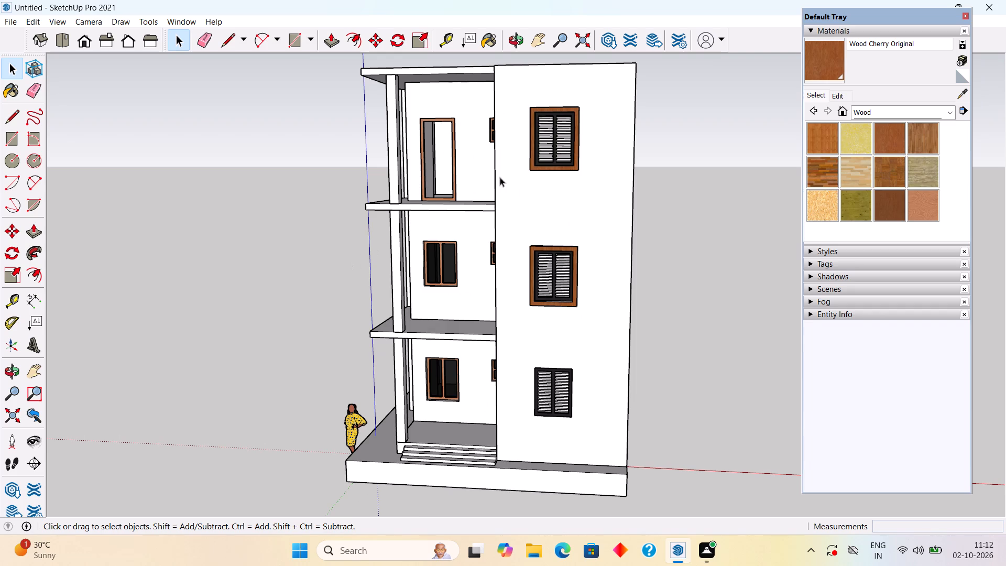
# Inspect the house from above and the open side, selecting the intermediate floor slabs in turn and clearing the selection.
pyautogui.moveTo(500, 177); pyautogui.dragTo(485, 371, button='middle')
pyautogui.moveTo(494, 166); pyautogui.dragTo(493, 172, button='middle')
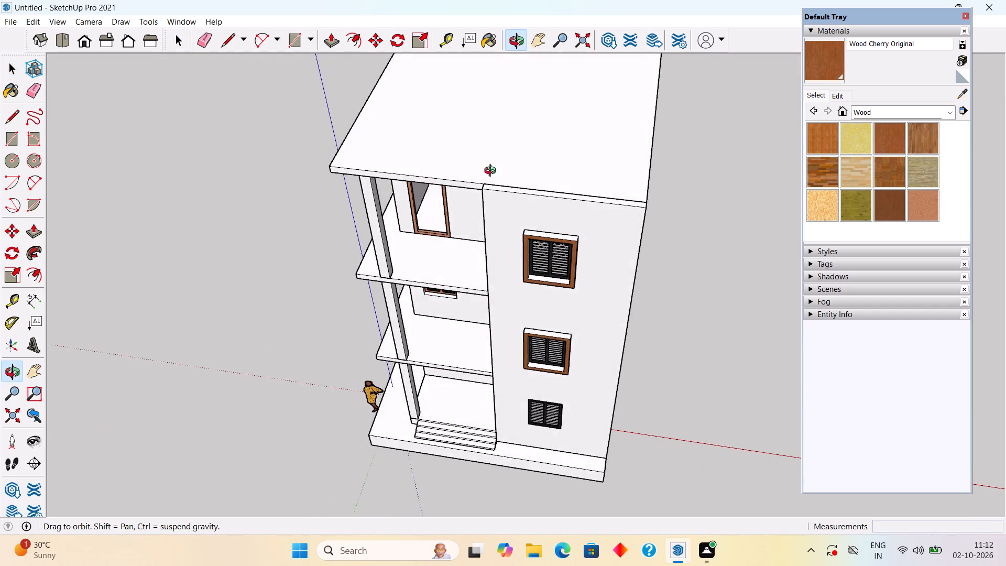
pyautogui.moveTo(493, 172); pyautogui.dragTo(522, 254, button='middle')
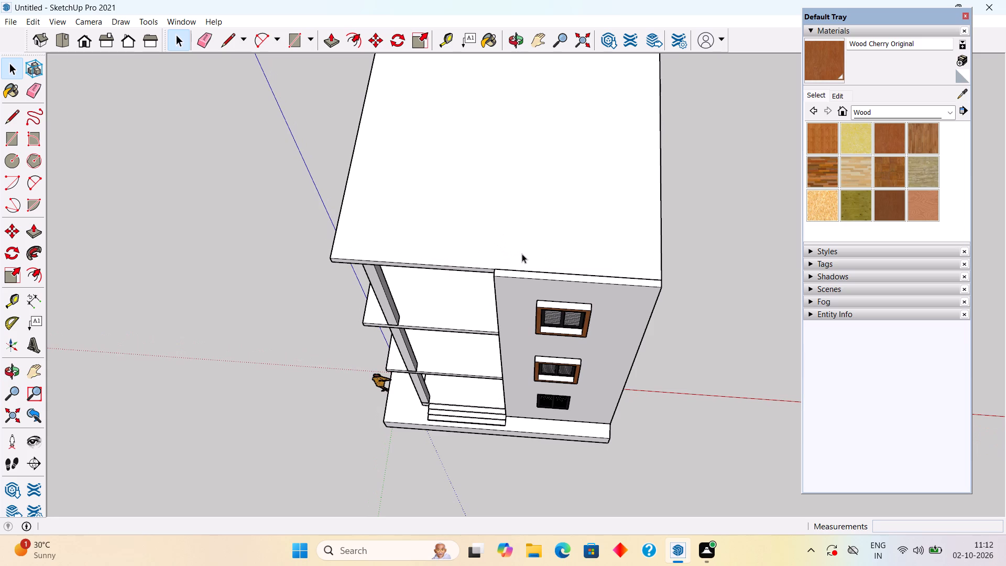
pyautogui.scroll(-2, 570, 254)
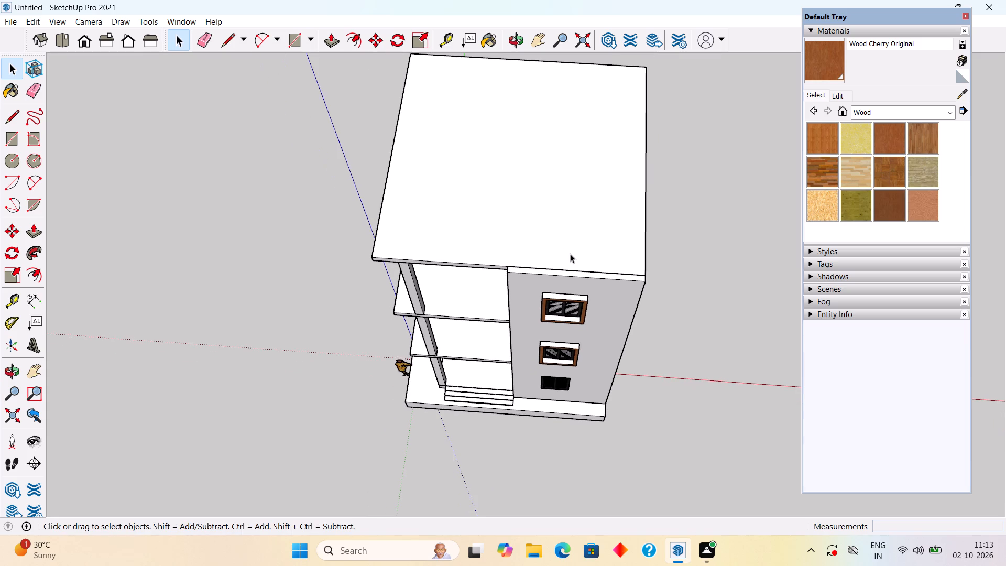
pyautogui.moveTo(574, 268); pyautogui.dragTo(92, 184, button='middle')
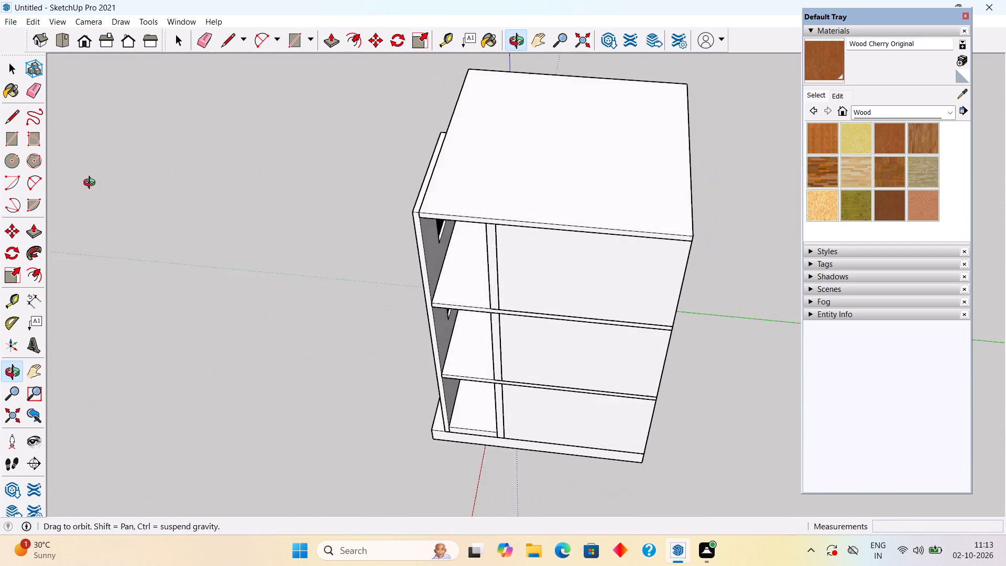
pyautogui.moveTo(92, 184); pyautogui.dragTo(144, 37, button='middle')
pyautogui.moveTo(594, 282); pyautogui.dragTo(641, 304, button='middle')
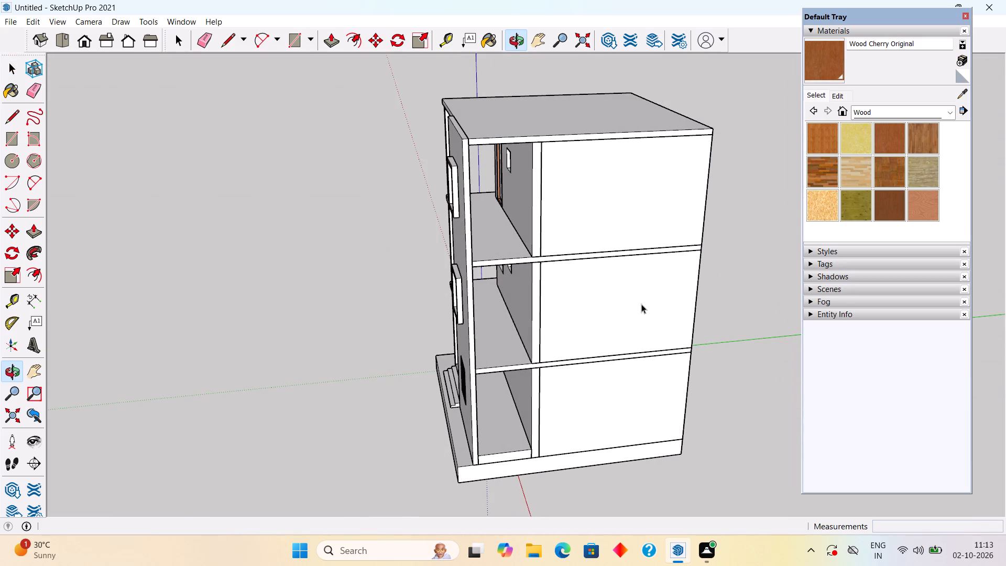
pyautogui.click(507, 350)
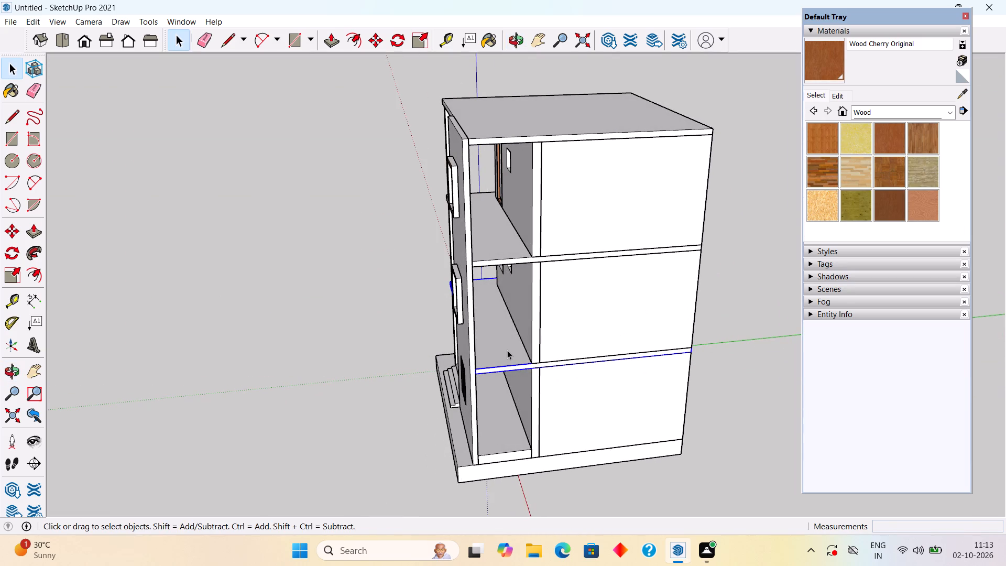
pyautogui.click(492, 242)
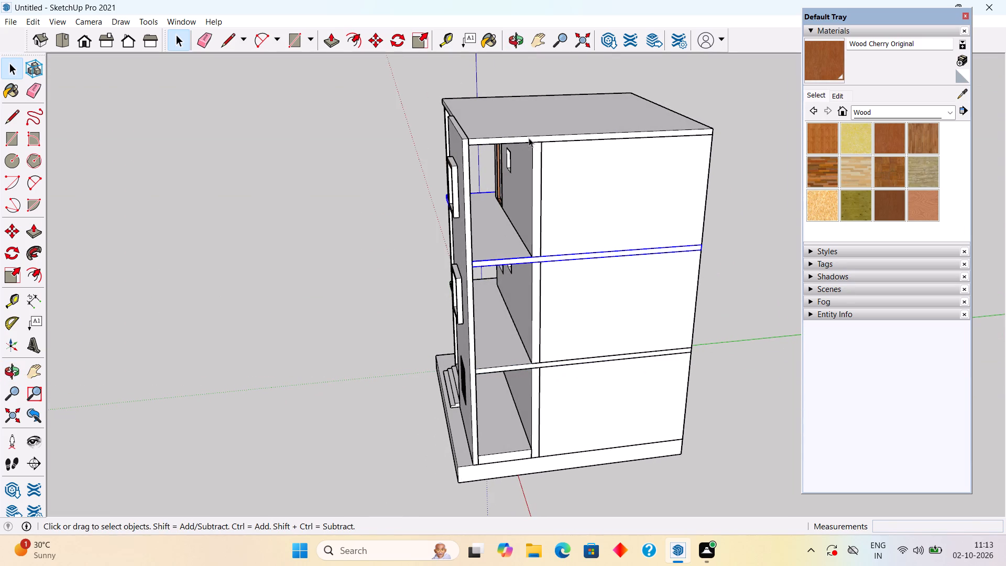
pyautogui.click(529, 138)
pyautogui.click(337, 208)
# Examine the whole house from both front corners and straight on, reviewing the balconies, openings and front panel.
pyautogui.scroll(-1, 573, 196)
pyautogui.moveTo(572, 201); pyautogui.dragTo(727, 237, button='middle')
pyautogui.scroll(-2, 727, 237)
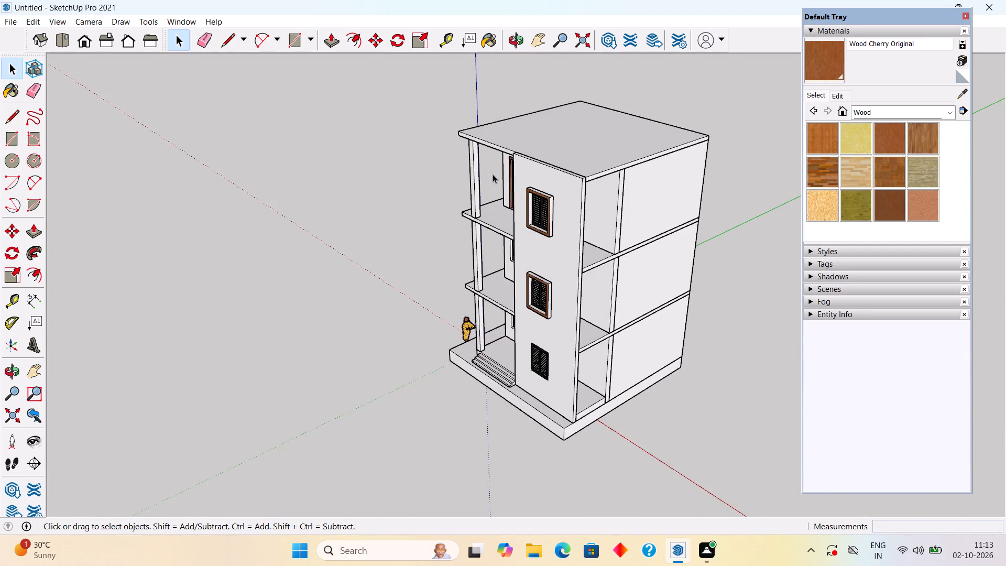
pyautogui.moveTo(491, 176); pyautogui.dragTo(847, 193, button='middle')
pyautogui.scroll(-1, 578, 237)
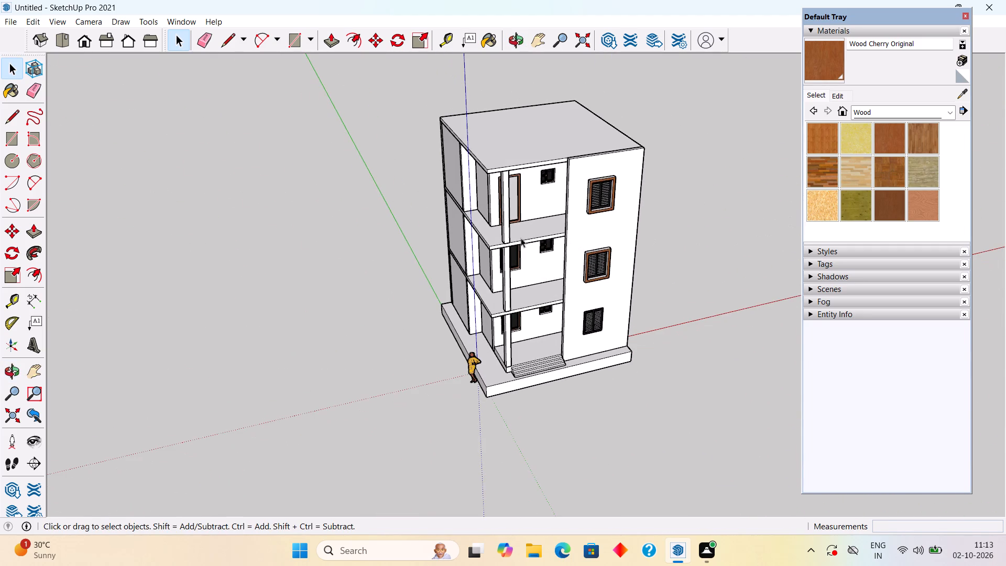
pyautogui.scroll(2, 520, 231)
pyautogui.moveTo(566, 235); pyautogui.dragTo(434, 177, button='middle')
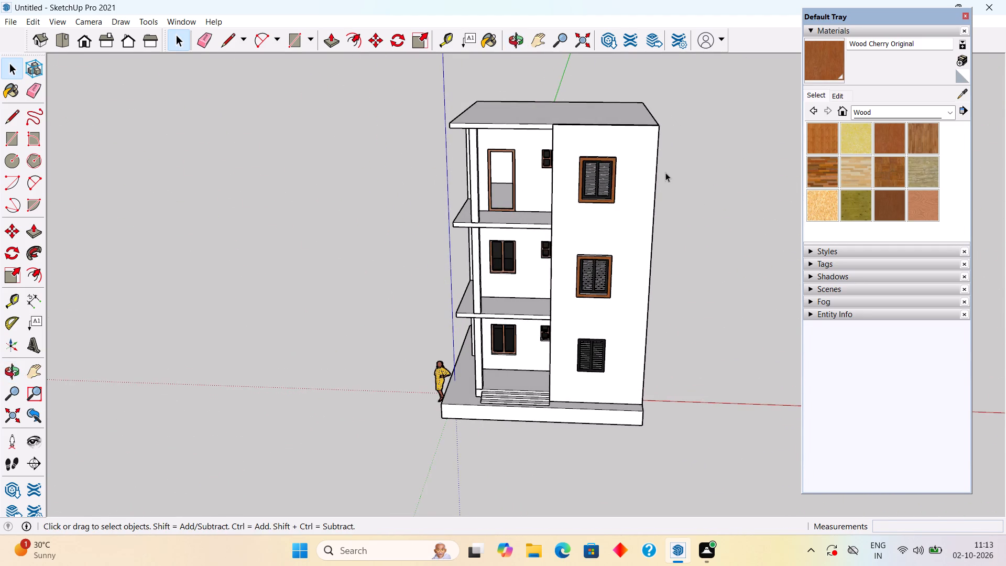
pyautogui.moveTo(635, 219); pyautogui.dragTo(626, 144, button='middle')
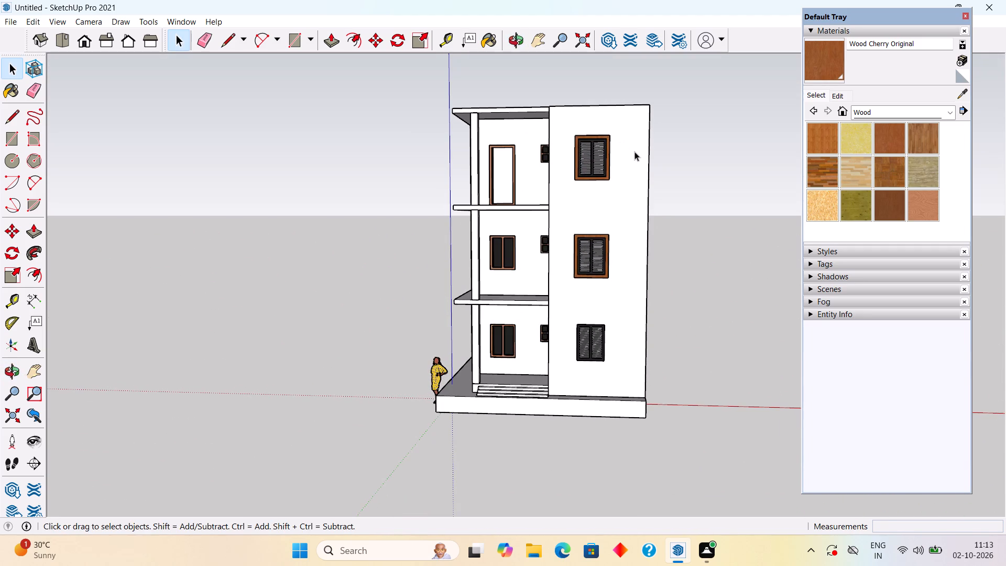
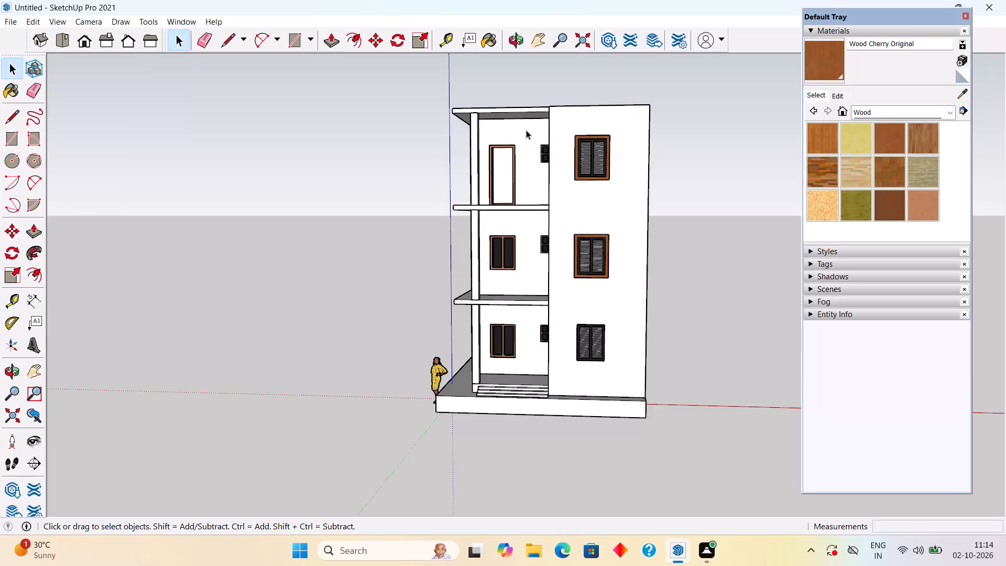
# Copy the top-floor front corner column straight up by about 10' 7" so the copy stands on the roof slab.
pyautogui.moveTo(526, 130); pyautogui.dragTo(693, 261, button='middle')
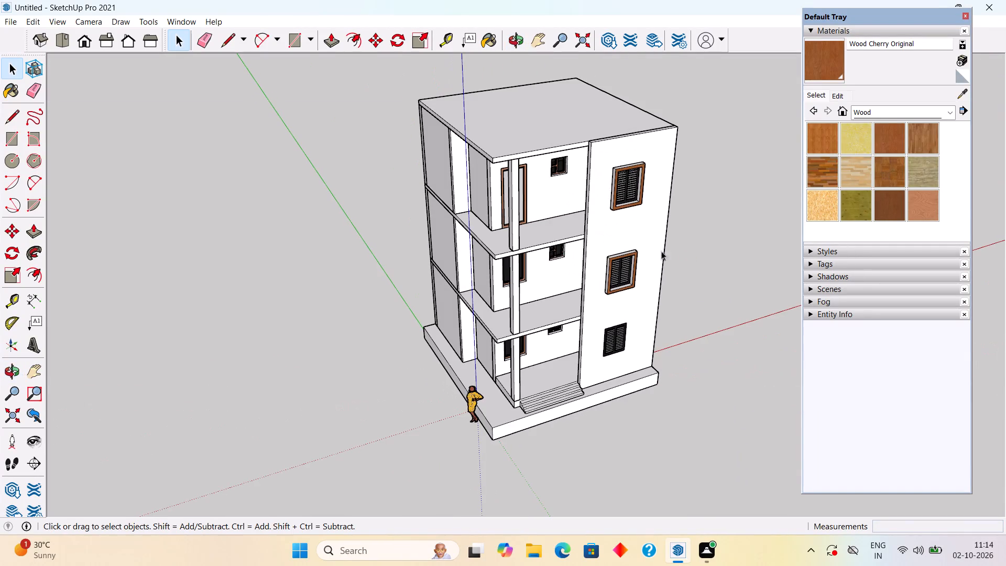
pyautogui.moveTo(515, 169); pyautogui.dragTo(514, 185, button='middle')
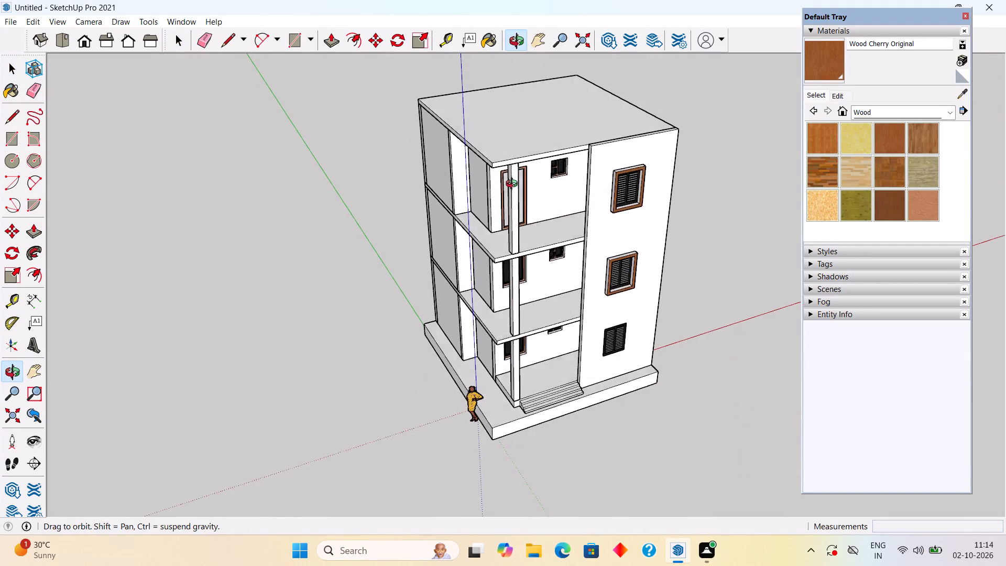
pyautogui.moveTo(514, 185); pyautogui.dragTo(506, 252, button='middle')
pyautogui.click(510, 253)
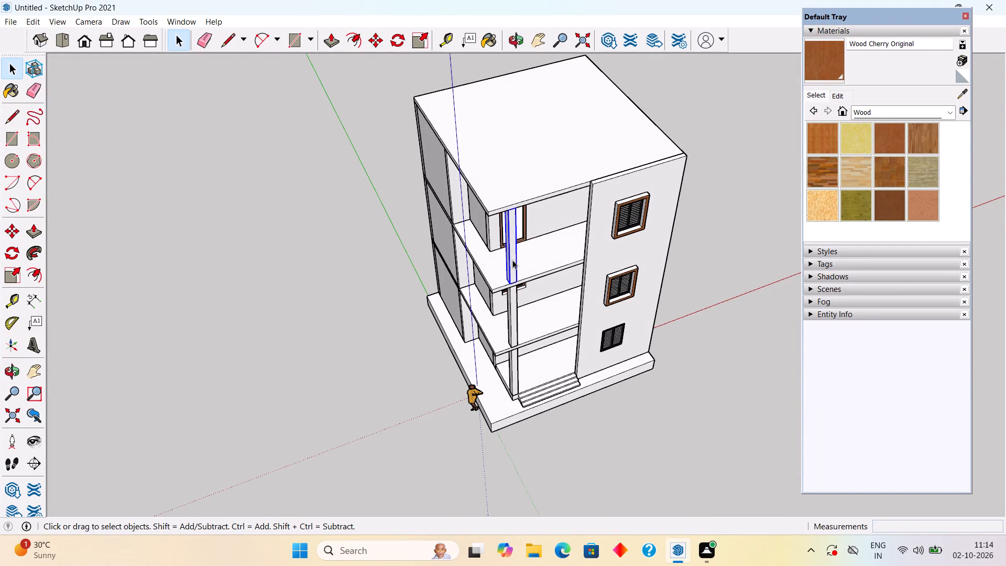
pyautogui.press('m')
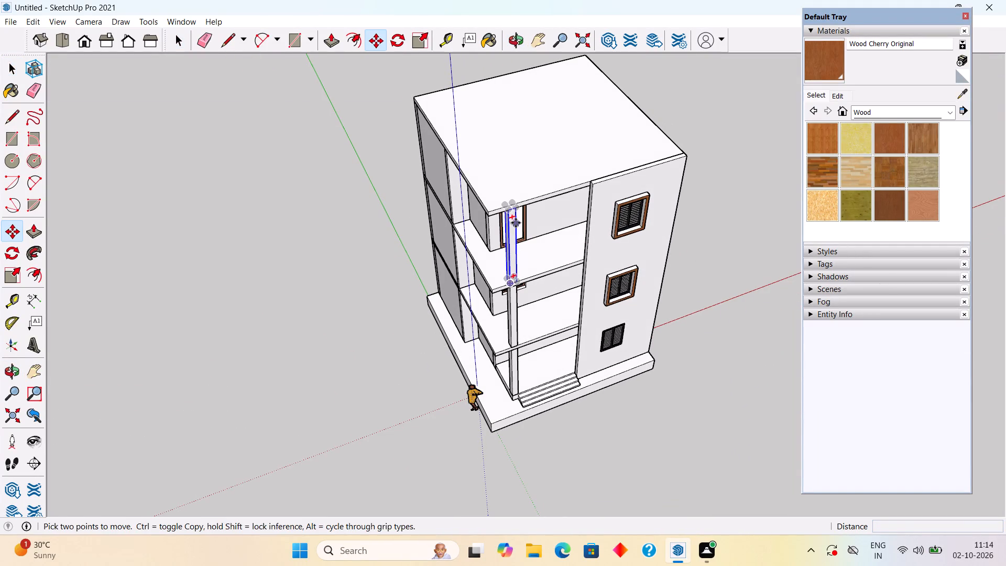
pyautogui.click(518, 211)
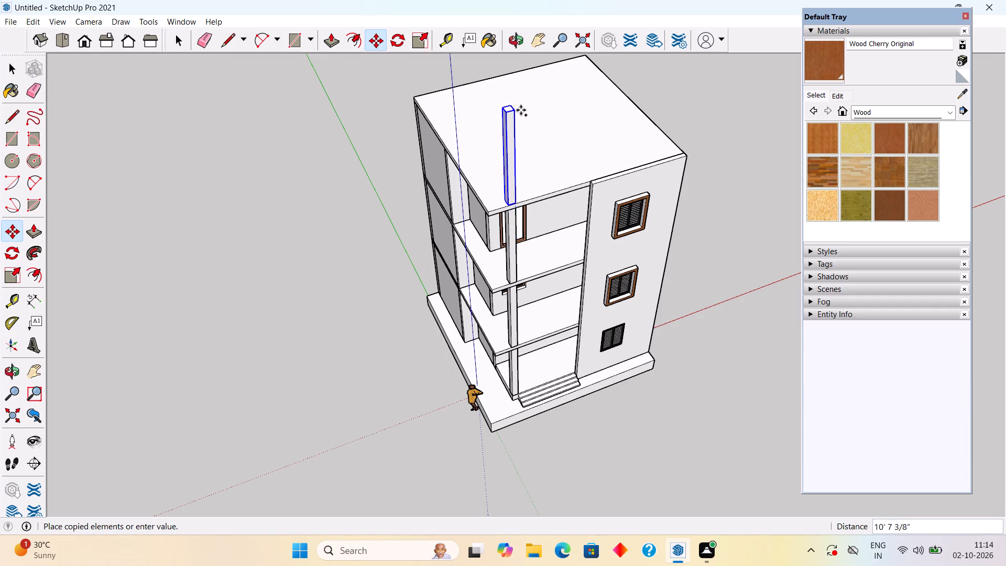
pyautogui.click(521, 110)
pyautogui.moveTo(541, 164); pyautogui.dragTo(299, 148, button='middle')
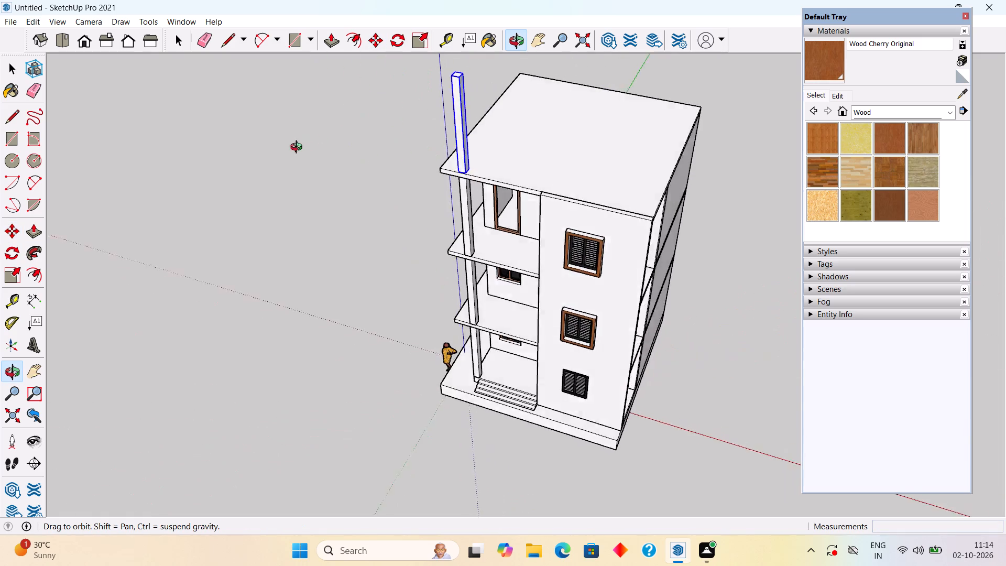
pyautogui.moveTo(299, 148); pyautogui.dragTo(189, 224, button='middle')
pyautogui.scroll(5, 476, 197)
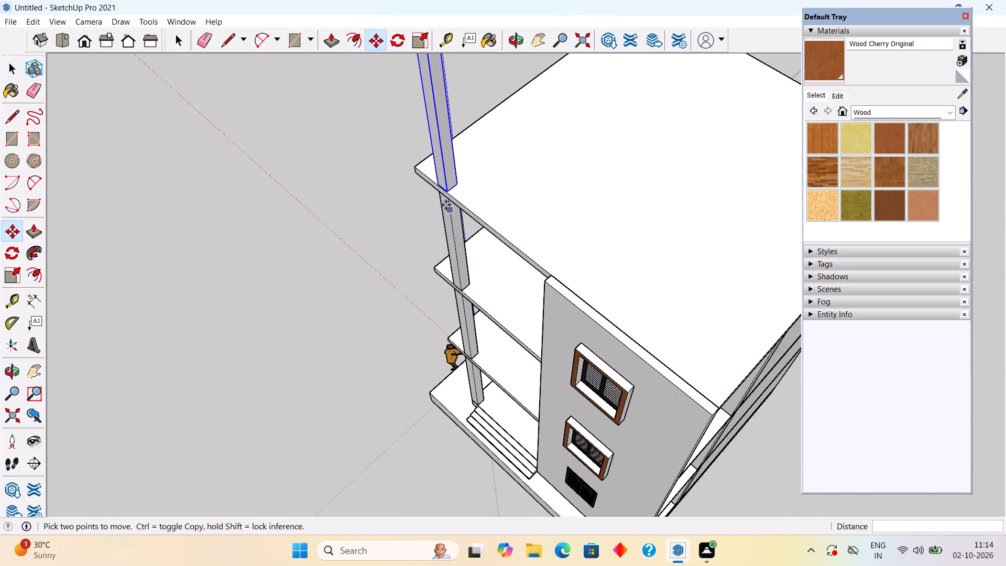
pyautogui.moveTo(445, 175); pyautogui.dragTo(309, 255, button='middle')
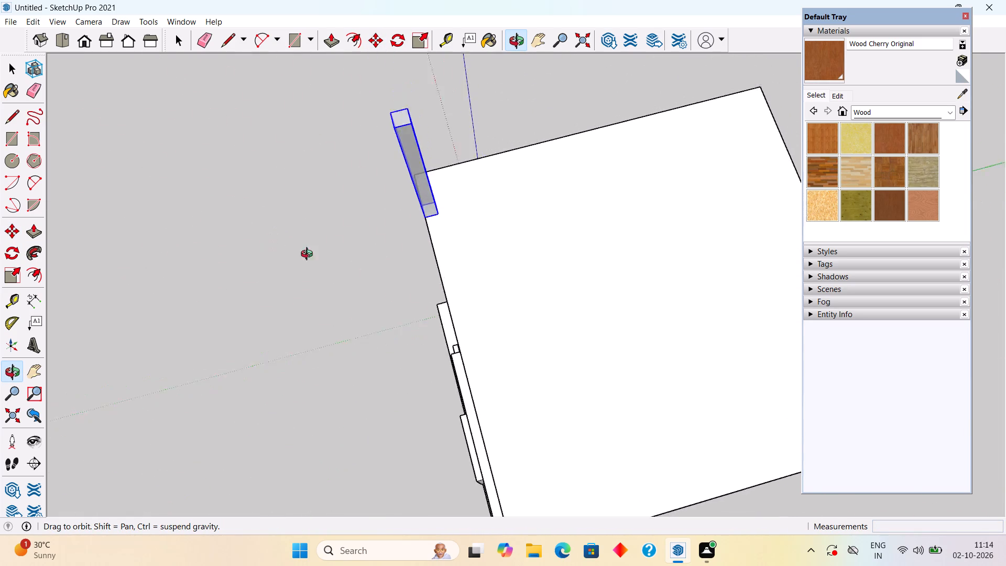
pyautogui.moveTo(309, 255); pyautogui.dragTo(702, 203, button='middle')
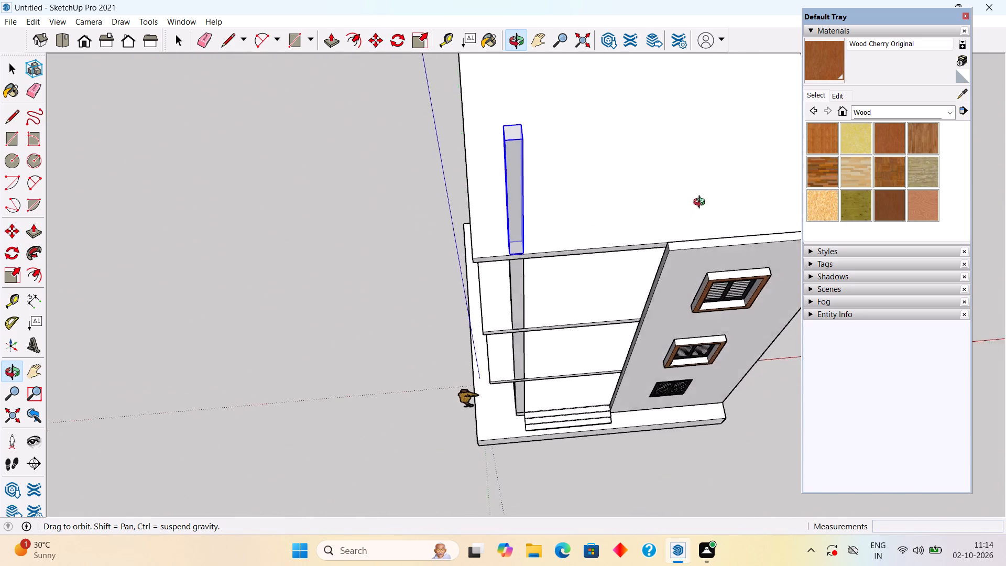
pyautogui.moveTo(702, 203); pyautogui.dragTo(626, 237, button='middle')
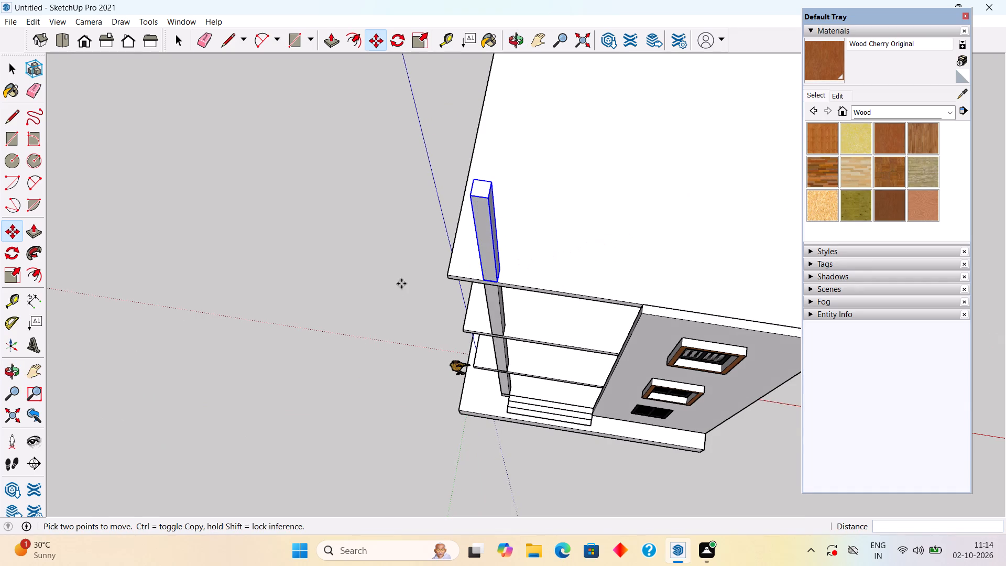
pyautogui.press('space')
# Copy the roof column 6' towards the rear of the roof along the green axis and clear the selection.
pyautogui.scroll(-7, 375, 267)
pyautogui.moveTo(641, 235); pyautogui.dragTo(567, 248, button='middle')
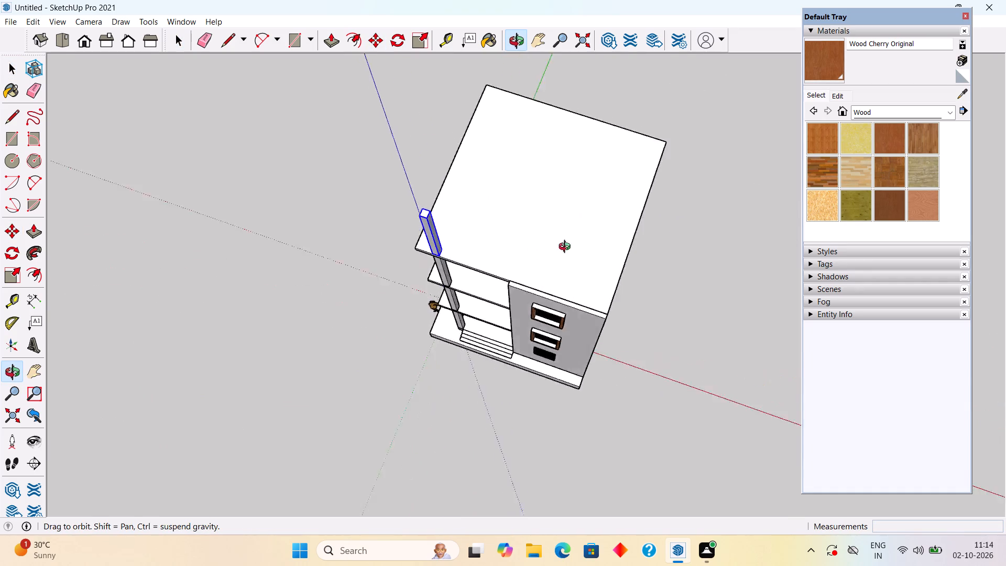
pyautogui.moveTo(567, 248); pyautogui.dragTo(373, 273, button='middle')
pyautogui.moveTo(740, 212); pyautogui.dragTo(474, 265, button='middle')
pyautogui.scroll(2, 561, 231)
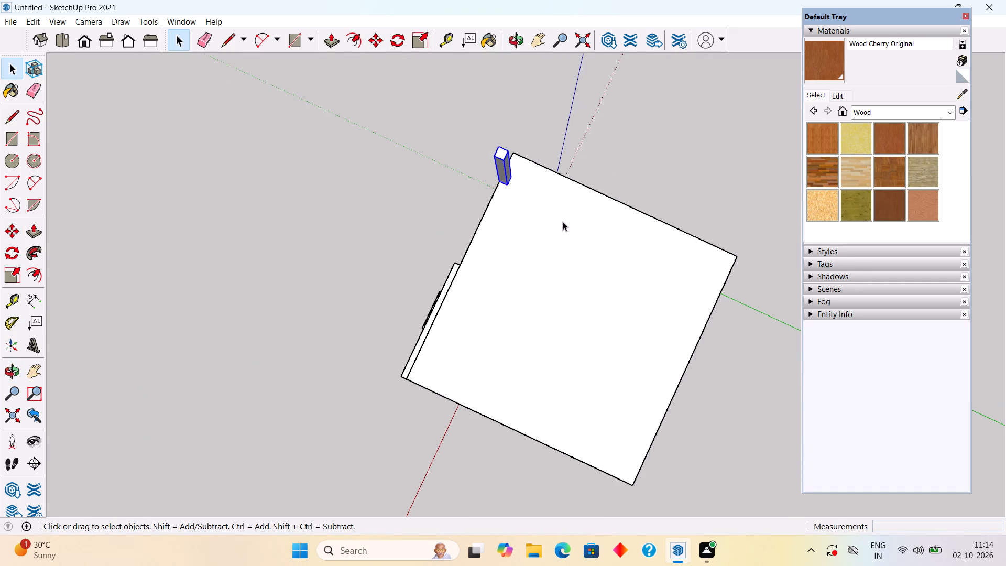
pyautogui.scroll(2, 564, 197)
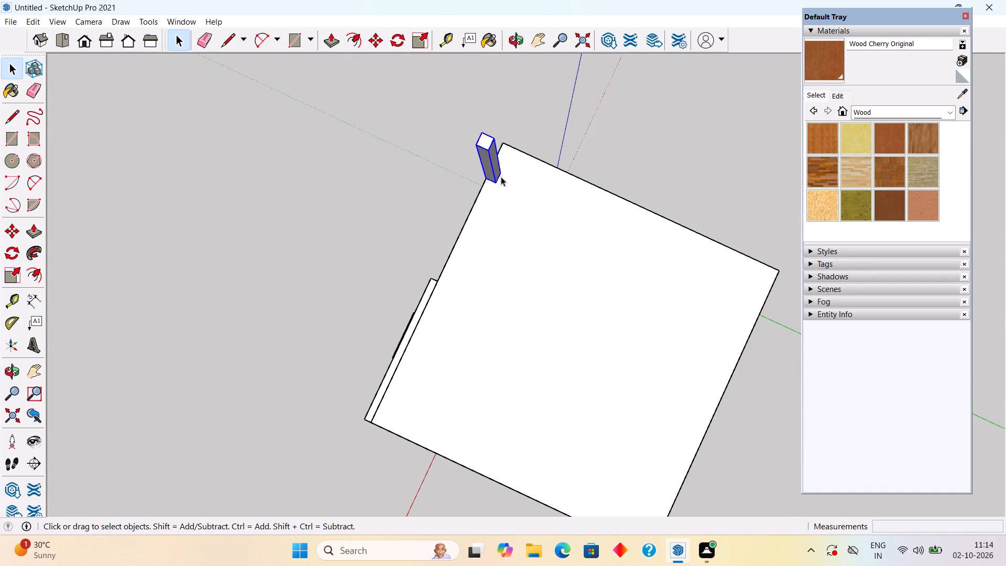
pyautogui.press('m')
pyautogui.click(503, 172)
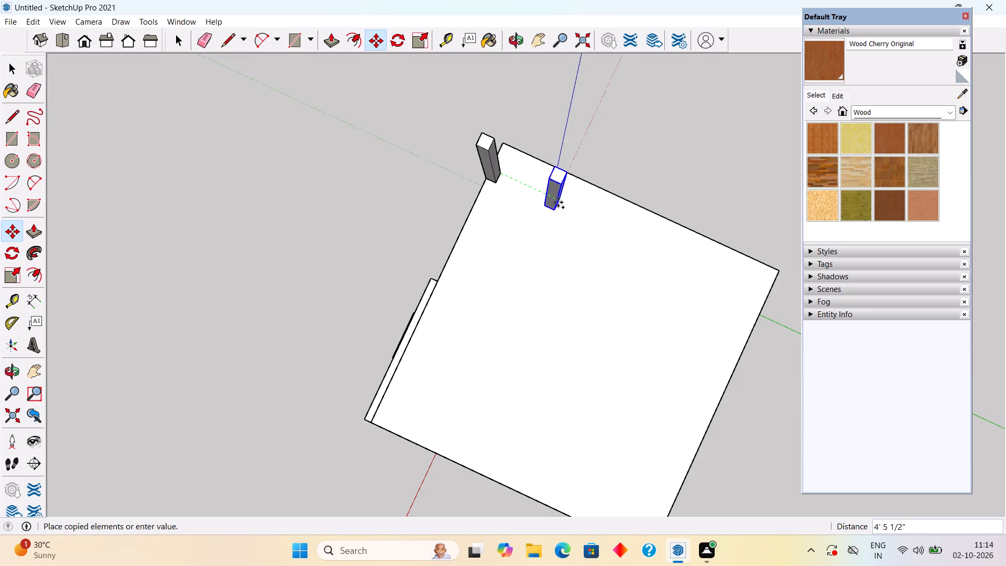
pyautogui.press('6')
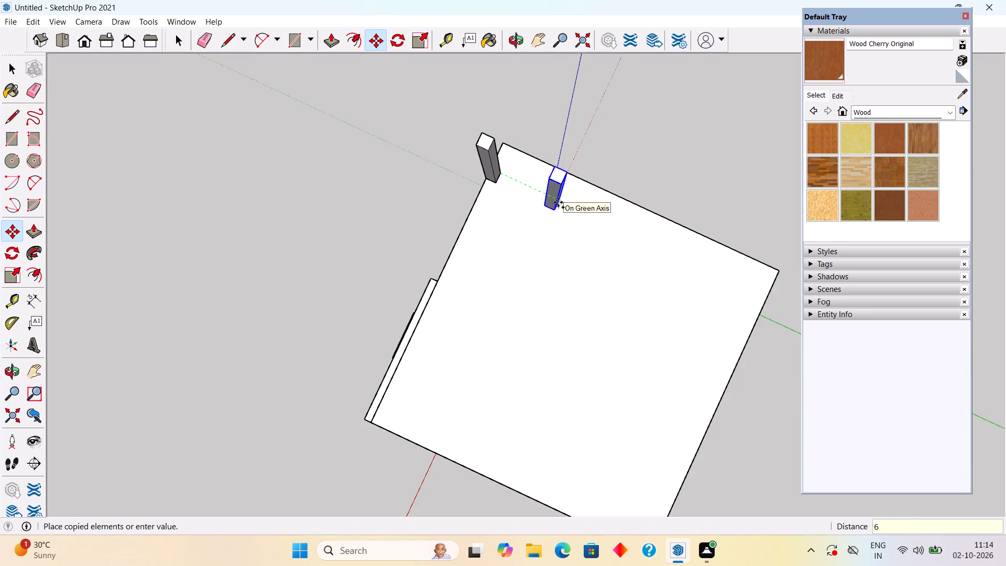
pyautogui.press("'")
pyautogui.press('Return')
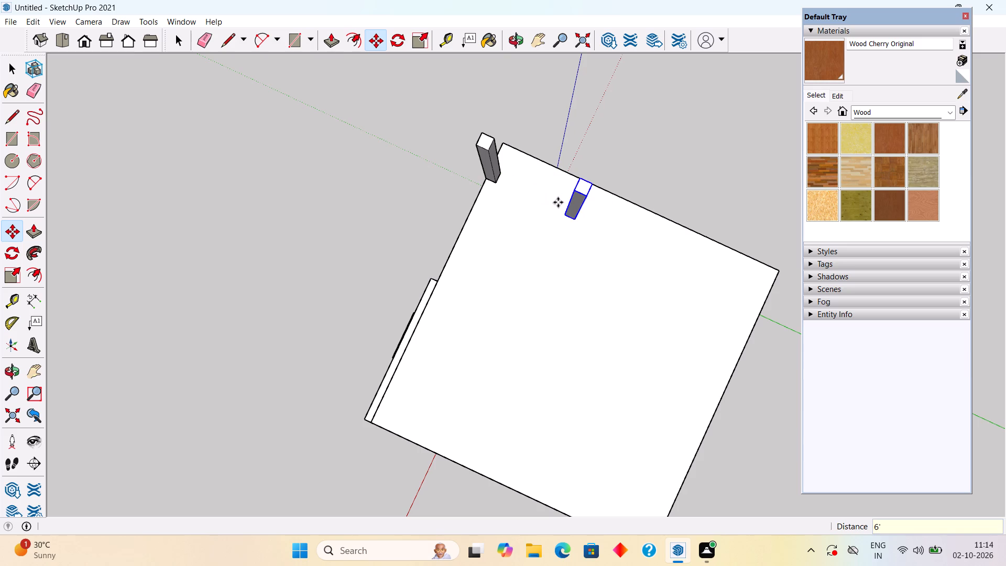
pyautogui.press('space')
pyautogui.scroll(-3, 539, 197)
pyautogui.moveTo(611, 280); pyautogui.dragTo(615, 277, button='middle')
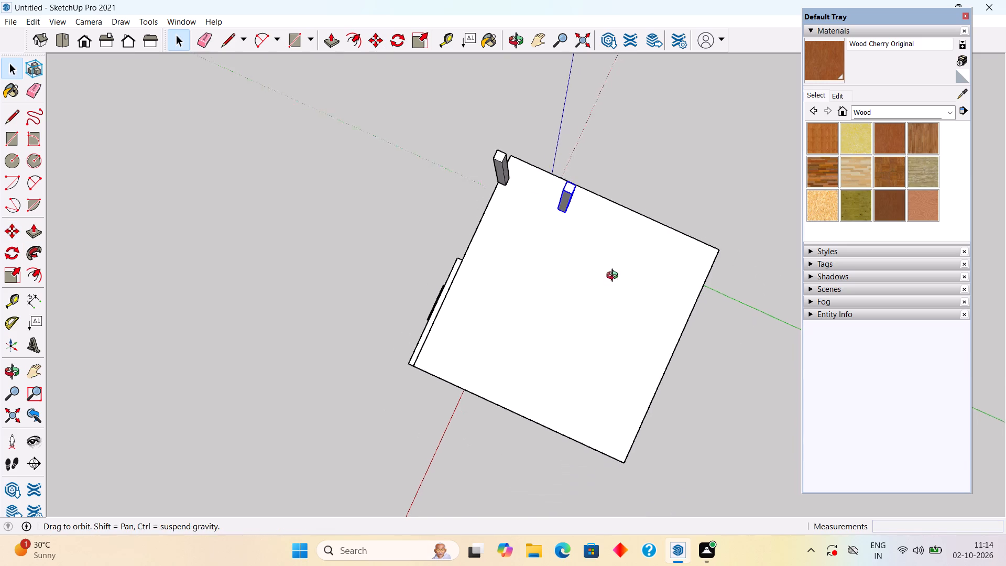
pyautogui.moveTo(615, 277); pyautogui.dragTo(686, 115, button='middle')
pyautogui.scroll(-4, 586, 198)
pyautogui.moveTo(510, 296); pyautogui.dragTo(766, 187, button='middle')
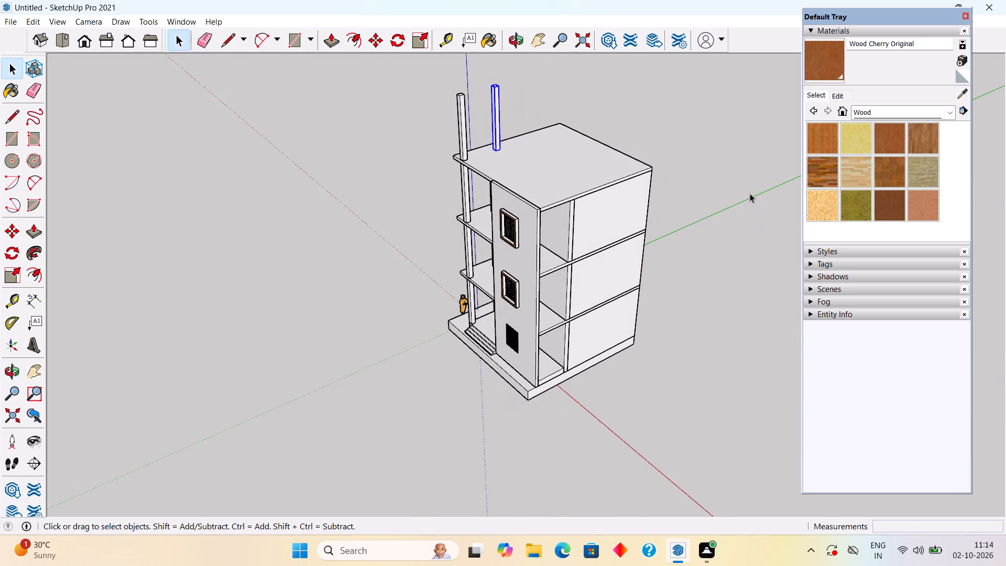
pyautogui.click(720, 203)
# Place a guide line 6" inside the roof slab's side edge opposite the two roof columns.
pyautogui.moveTo(407, 295); pyautogui.dragTo(712, 314, button='middle')
pyautogui.scroll(3, 608, 229)
pyautogui.moveTo(601, 198); pyautogui.dragTo(320, 187, button='middle')
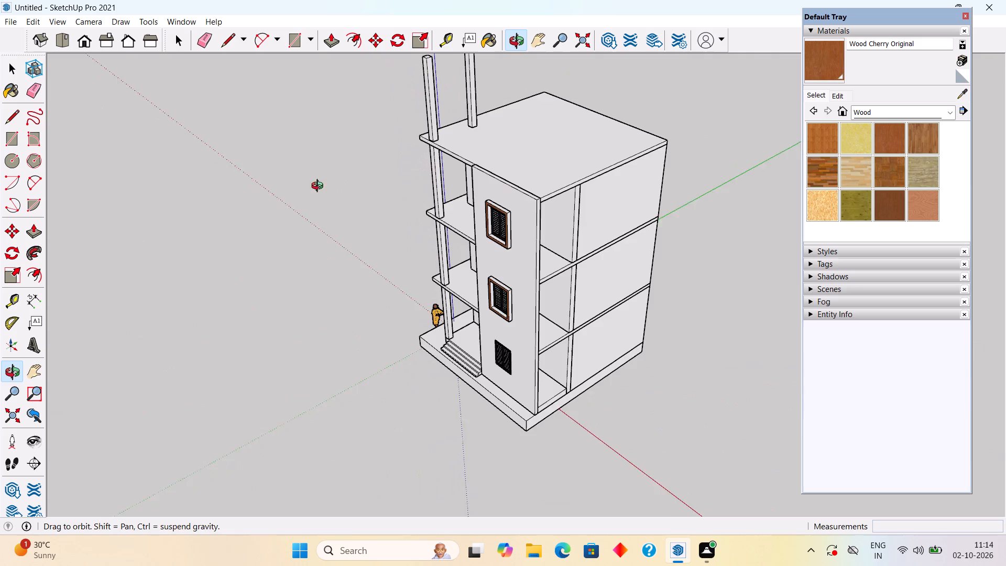
pyautogui.moveTo(320, 187); pyautogui.dragTo(297, 184, button='middle')
pyautogui.moveTo(585, 208); pyautogui.dragTo(315, 352, button='middle')
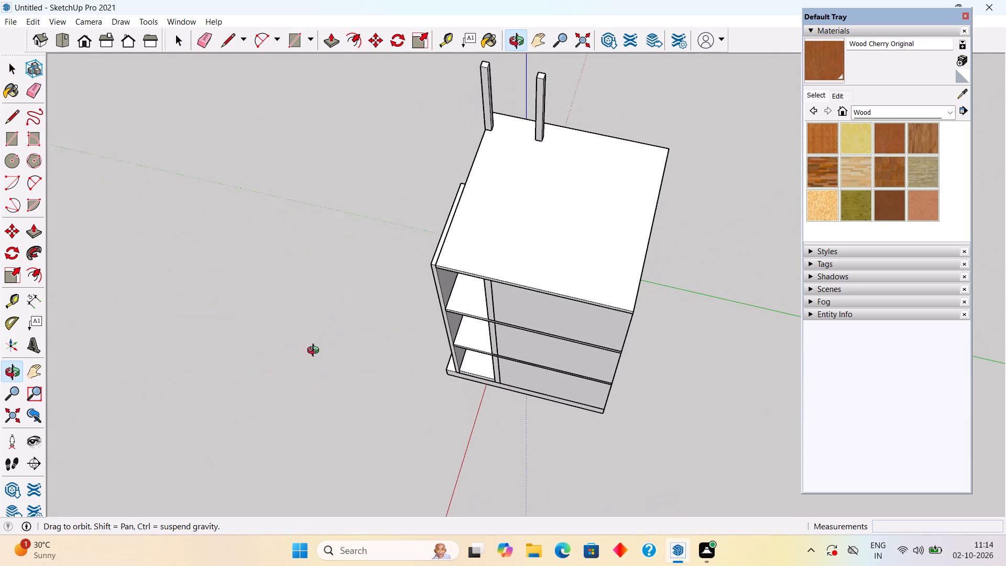
pyautogui.moveTo(315, 352); pyautogui.dragTo(315, 355, button='middle')
pyautogui.press('t')
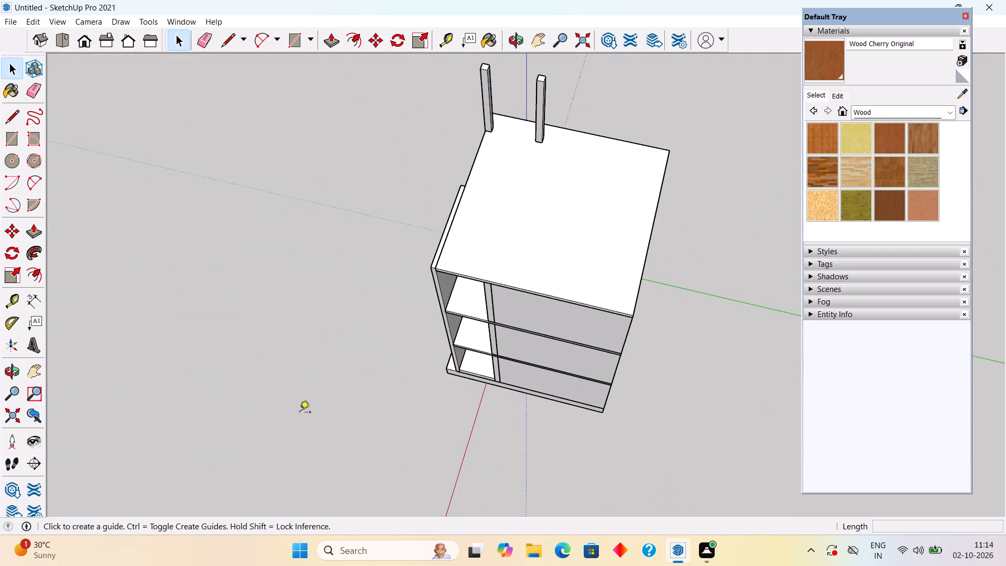
pyautogui.scroll(3, 472, 252)
pyautogui.scroll(1, 490, 291)
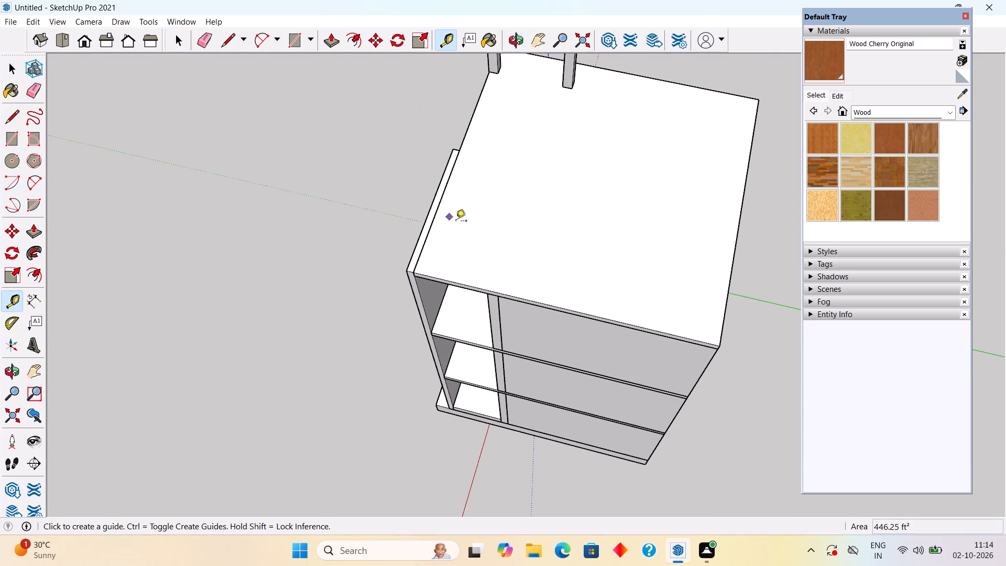
pyautogui.click(434, 276)
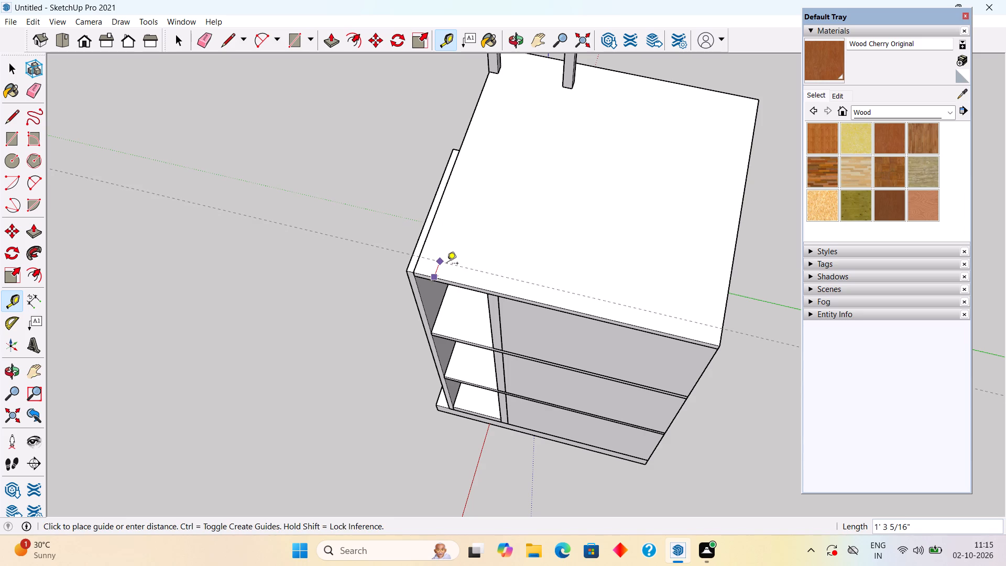
pyautogui.write('6"')
pyautogui.press('Return')
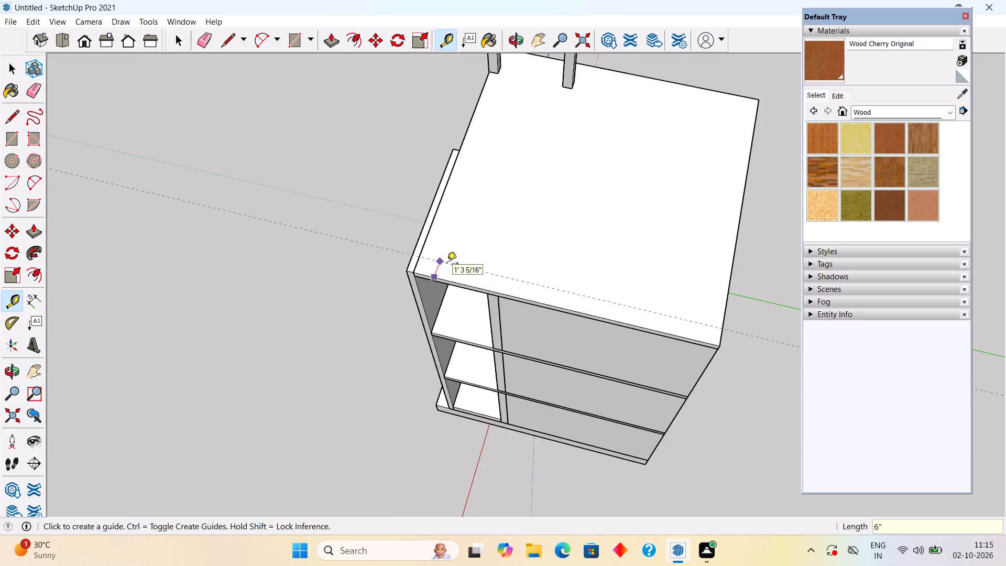
pyautogui.press('space')
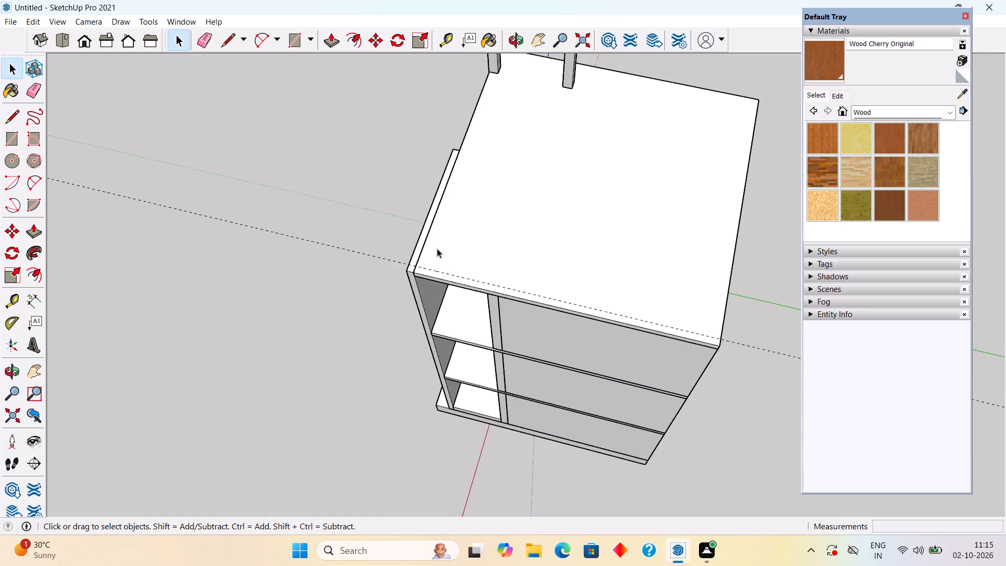
pyautogui.scroll(-1, 437, 248)
pyautogui.moveTo(439, 252); pyautogui.dragTo(641, 206, button='middle')
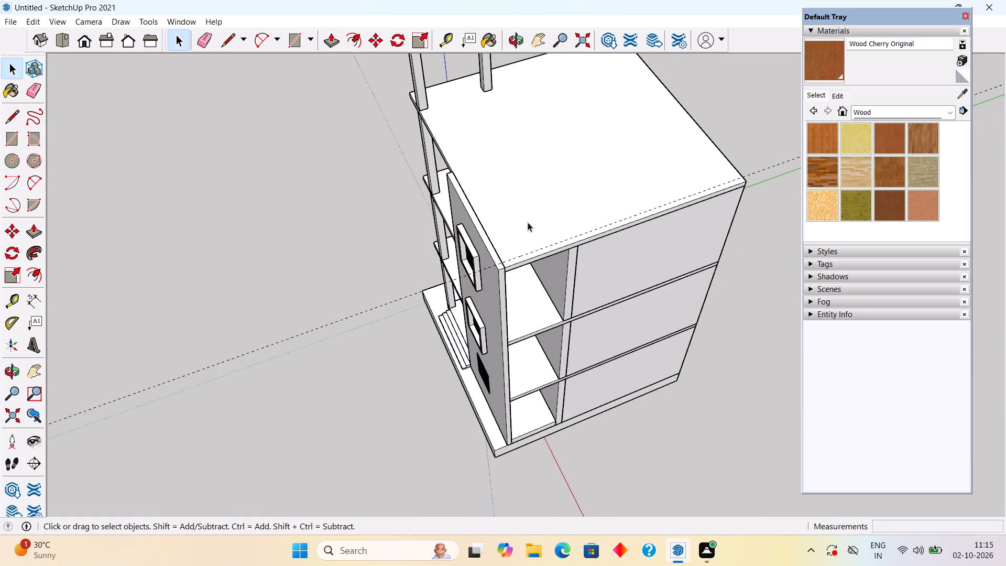
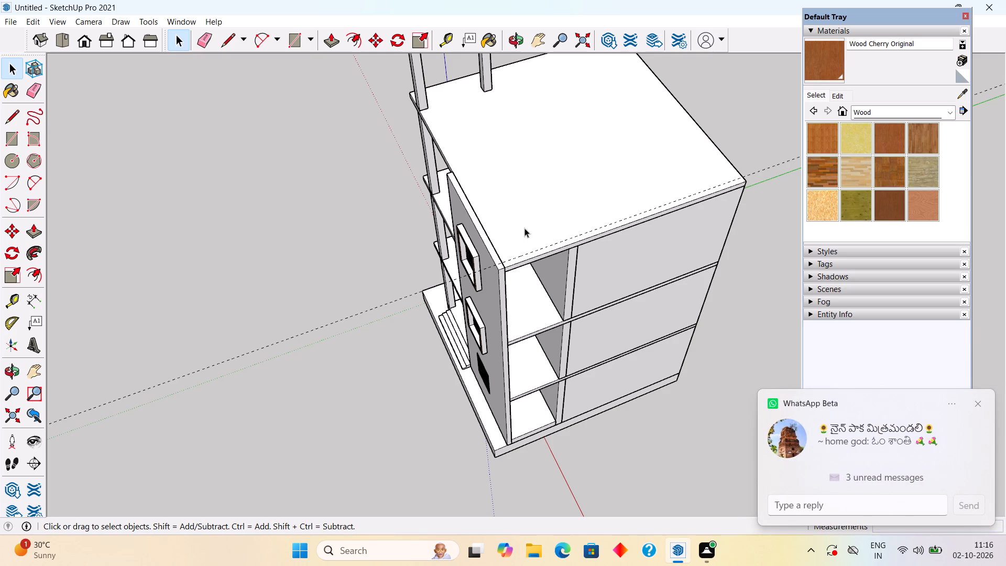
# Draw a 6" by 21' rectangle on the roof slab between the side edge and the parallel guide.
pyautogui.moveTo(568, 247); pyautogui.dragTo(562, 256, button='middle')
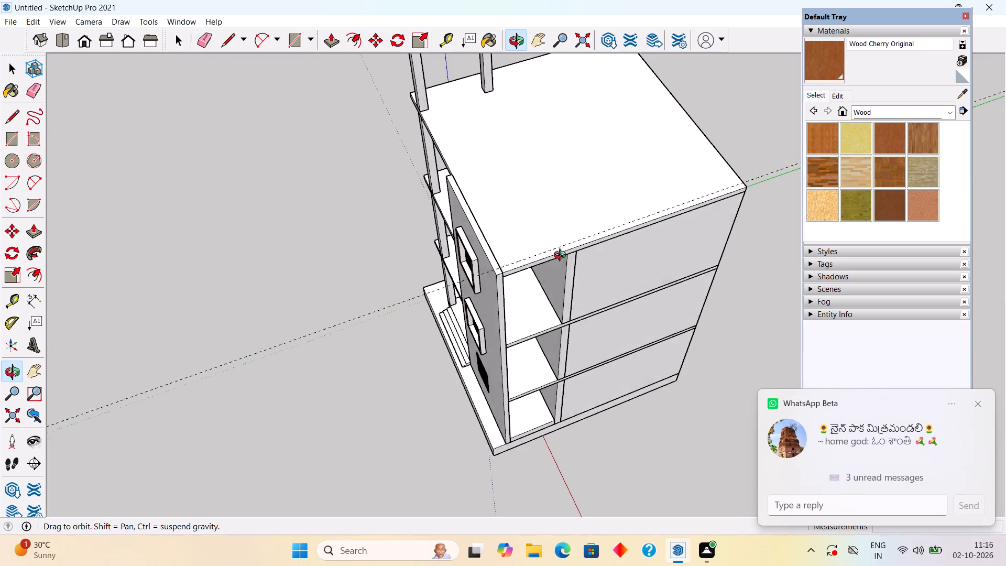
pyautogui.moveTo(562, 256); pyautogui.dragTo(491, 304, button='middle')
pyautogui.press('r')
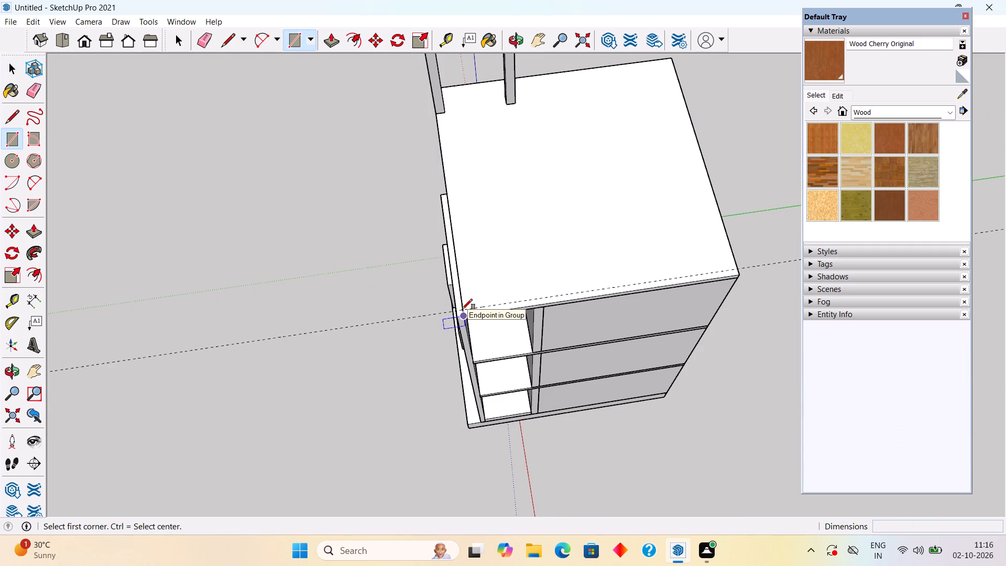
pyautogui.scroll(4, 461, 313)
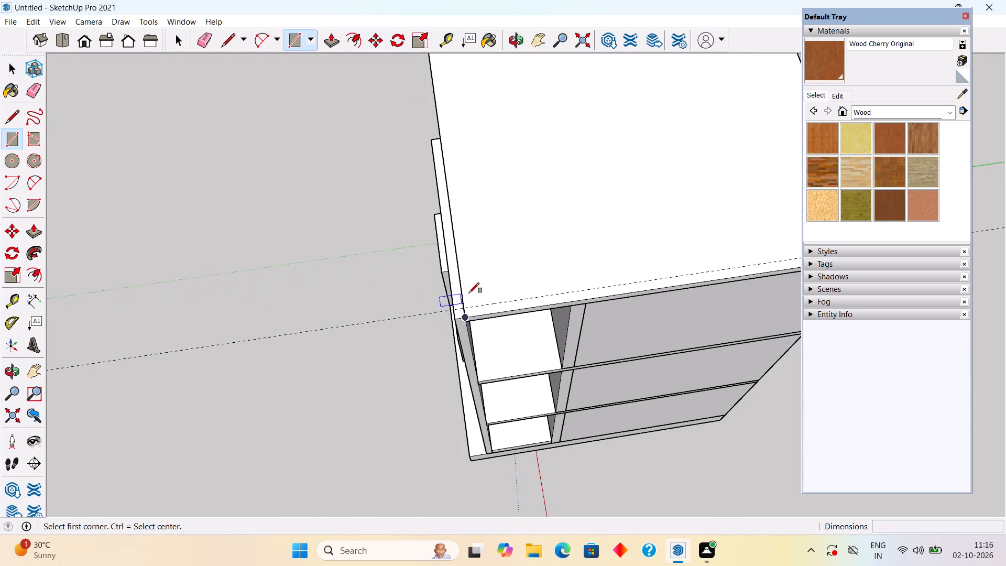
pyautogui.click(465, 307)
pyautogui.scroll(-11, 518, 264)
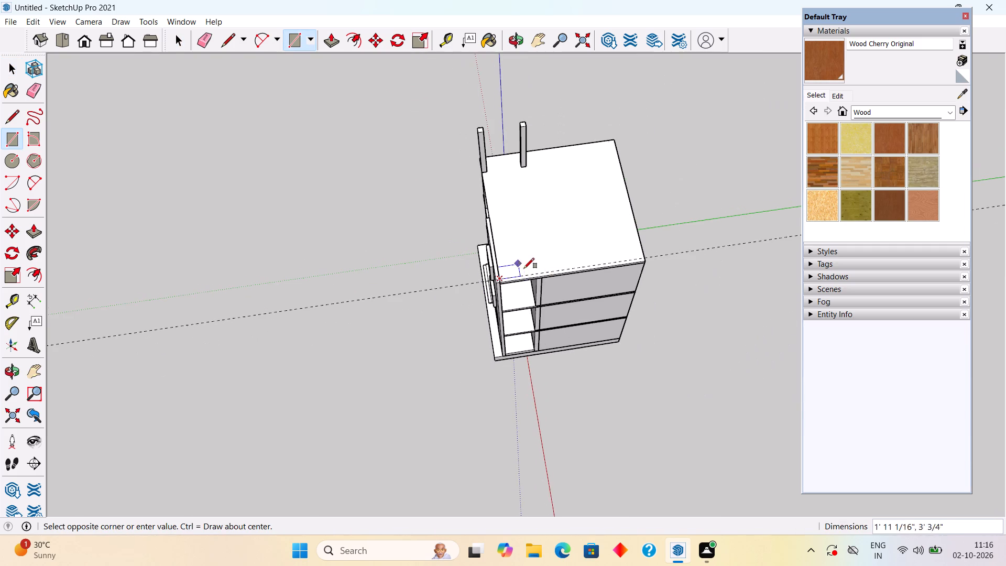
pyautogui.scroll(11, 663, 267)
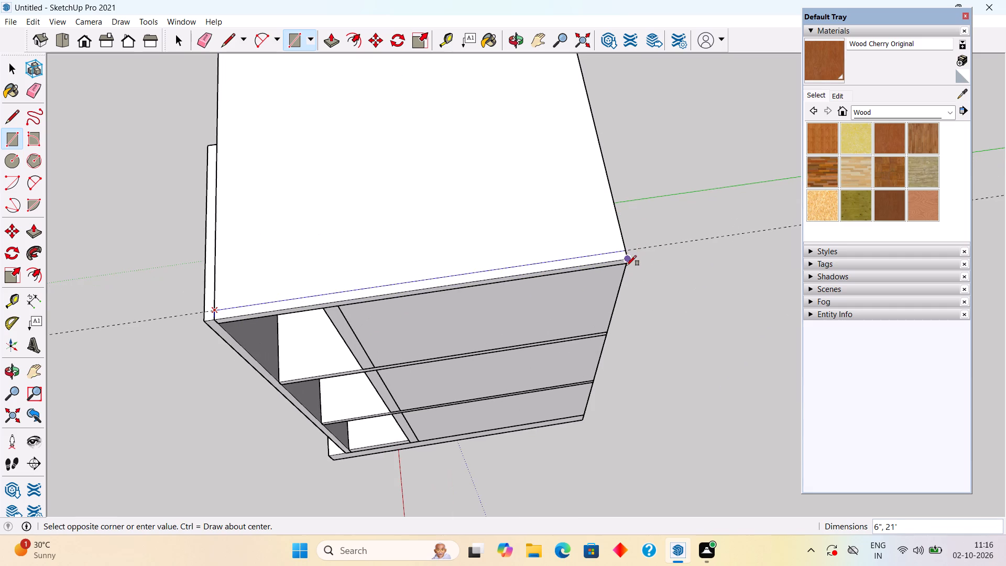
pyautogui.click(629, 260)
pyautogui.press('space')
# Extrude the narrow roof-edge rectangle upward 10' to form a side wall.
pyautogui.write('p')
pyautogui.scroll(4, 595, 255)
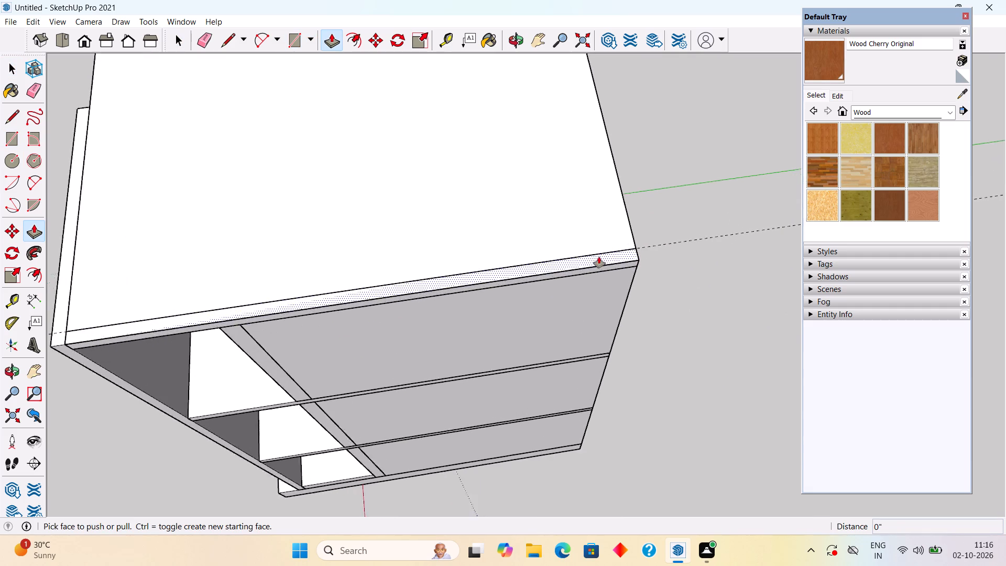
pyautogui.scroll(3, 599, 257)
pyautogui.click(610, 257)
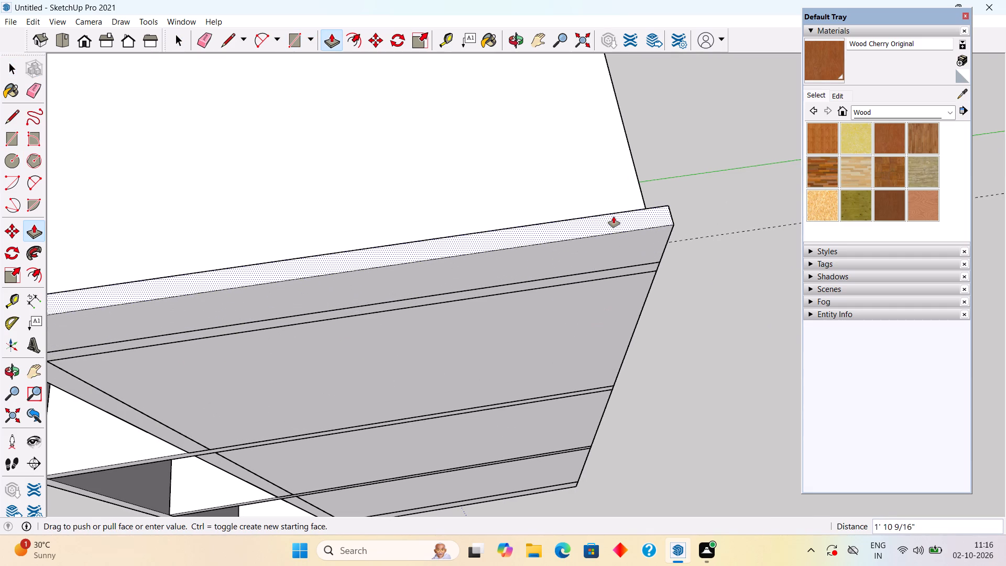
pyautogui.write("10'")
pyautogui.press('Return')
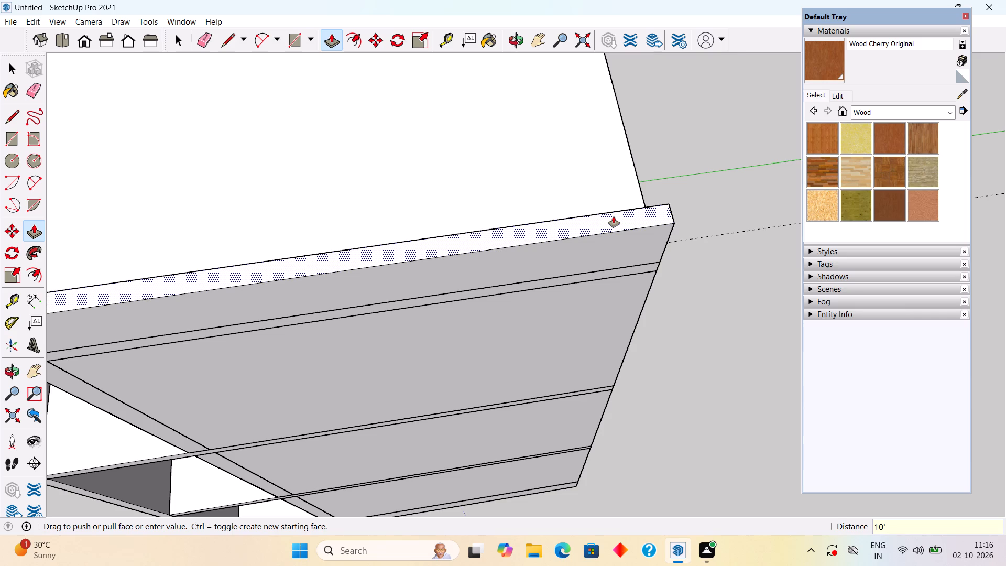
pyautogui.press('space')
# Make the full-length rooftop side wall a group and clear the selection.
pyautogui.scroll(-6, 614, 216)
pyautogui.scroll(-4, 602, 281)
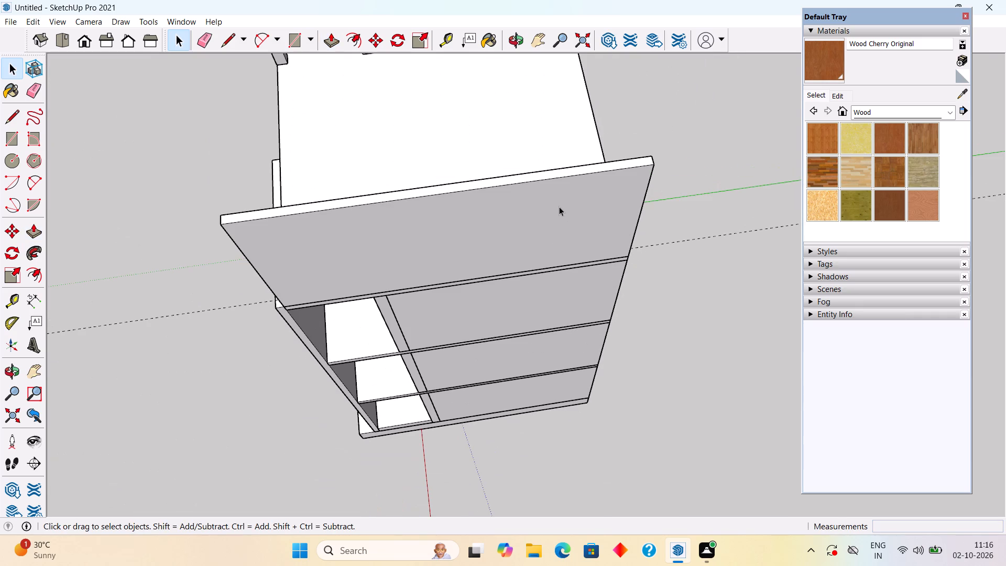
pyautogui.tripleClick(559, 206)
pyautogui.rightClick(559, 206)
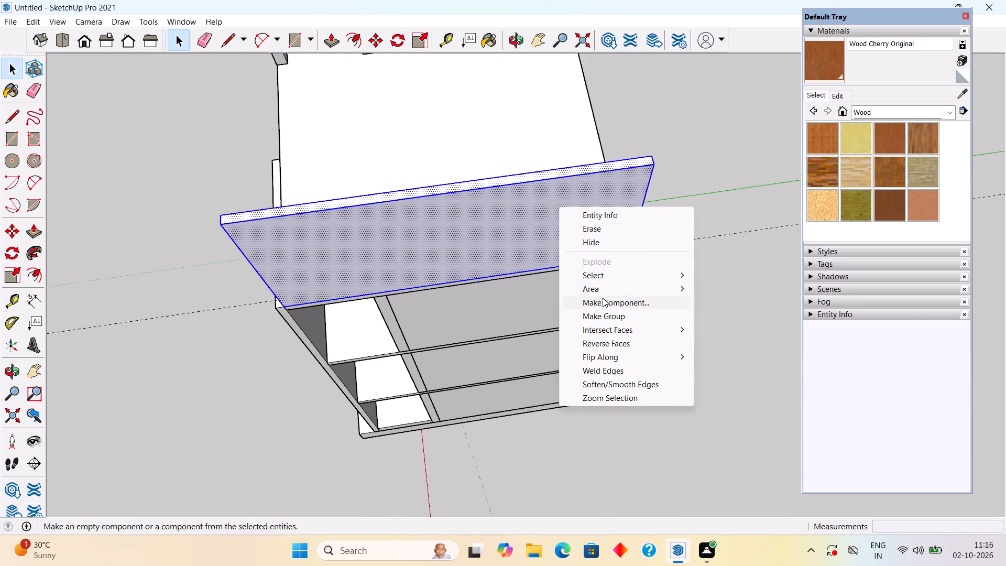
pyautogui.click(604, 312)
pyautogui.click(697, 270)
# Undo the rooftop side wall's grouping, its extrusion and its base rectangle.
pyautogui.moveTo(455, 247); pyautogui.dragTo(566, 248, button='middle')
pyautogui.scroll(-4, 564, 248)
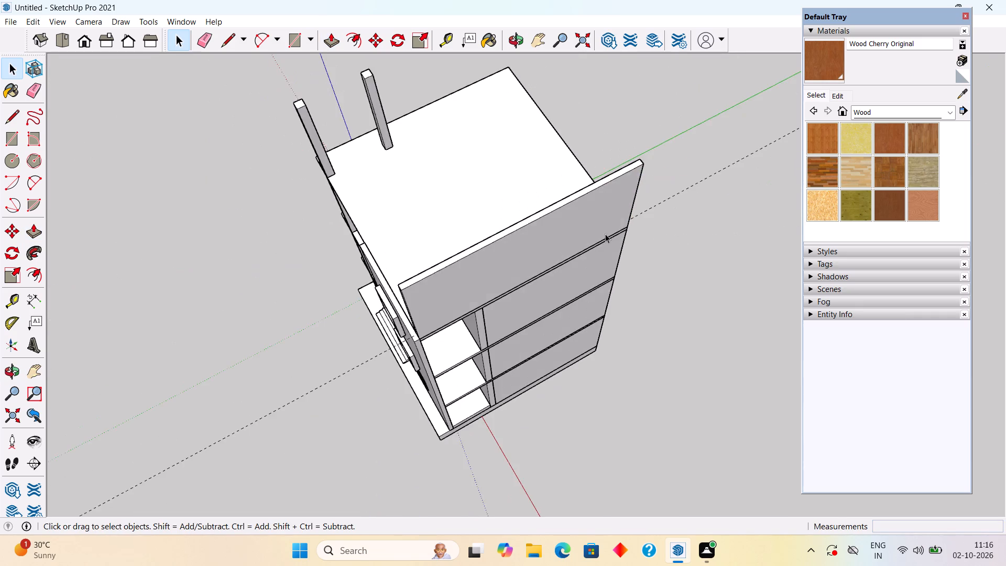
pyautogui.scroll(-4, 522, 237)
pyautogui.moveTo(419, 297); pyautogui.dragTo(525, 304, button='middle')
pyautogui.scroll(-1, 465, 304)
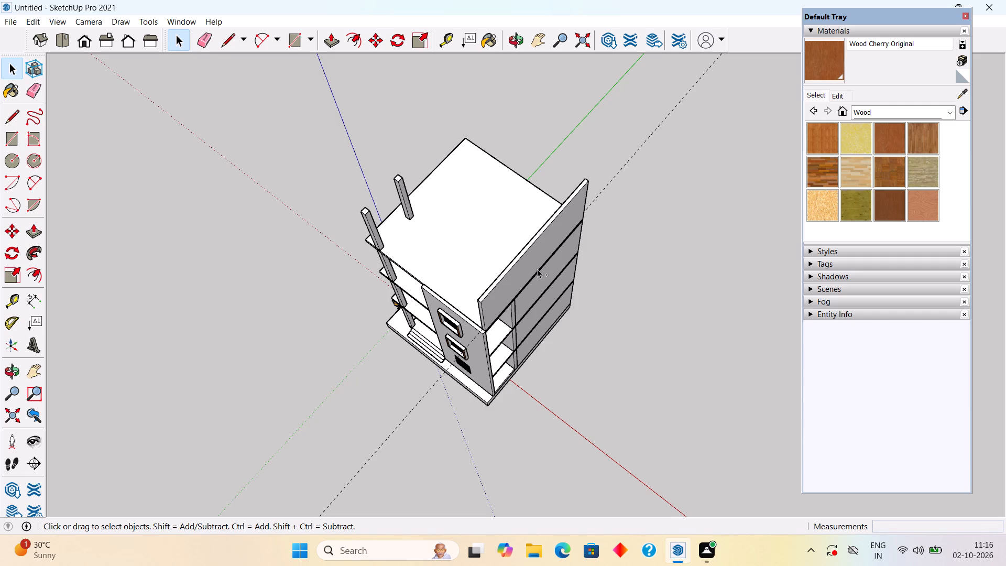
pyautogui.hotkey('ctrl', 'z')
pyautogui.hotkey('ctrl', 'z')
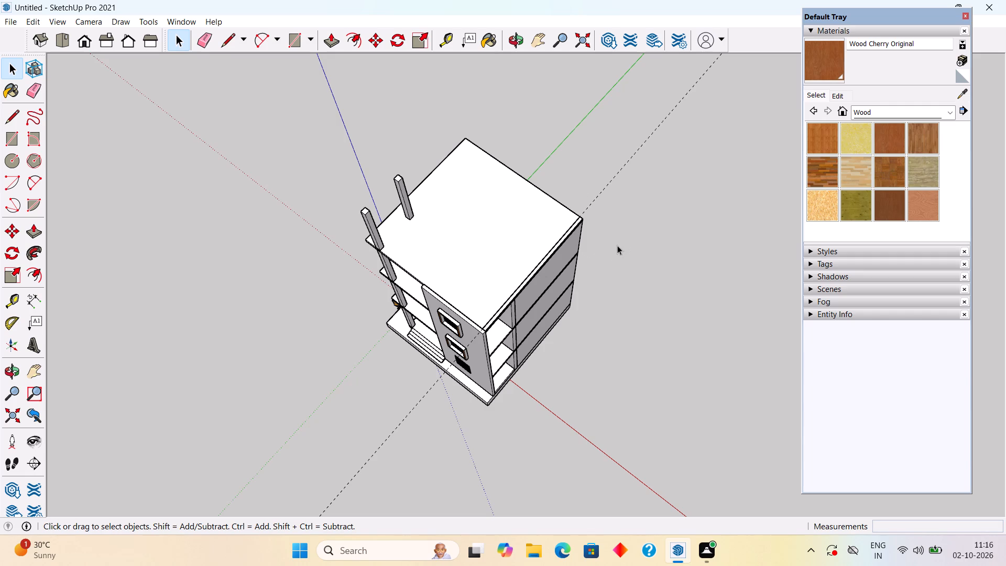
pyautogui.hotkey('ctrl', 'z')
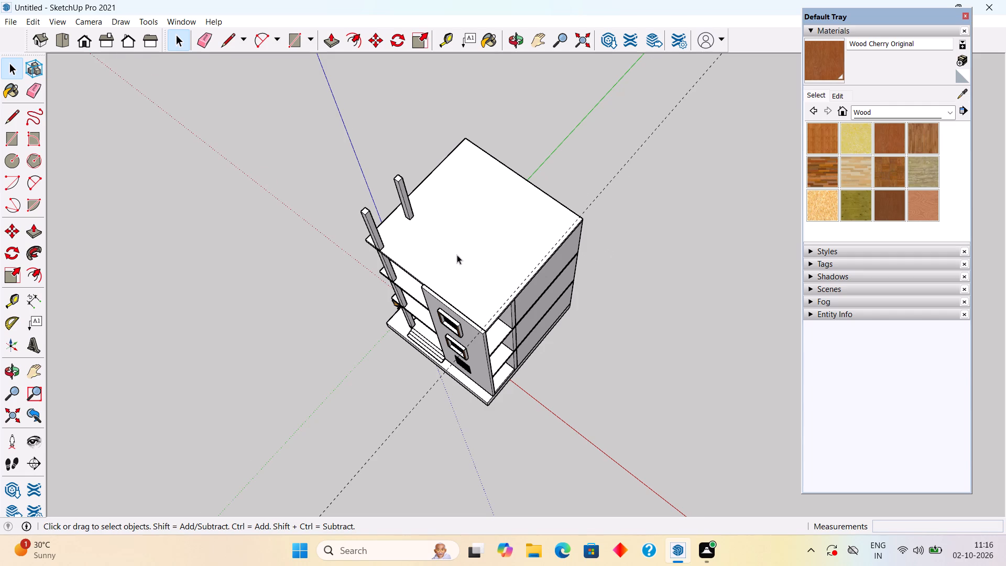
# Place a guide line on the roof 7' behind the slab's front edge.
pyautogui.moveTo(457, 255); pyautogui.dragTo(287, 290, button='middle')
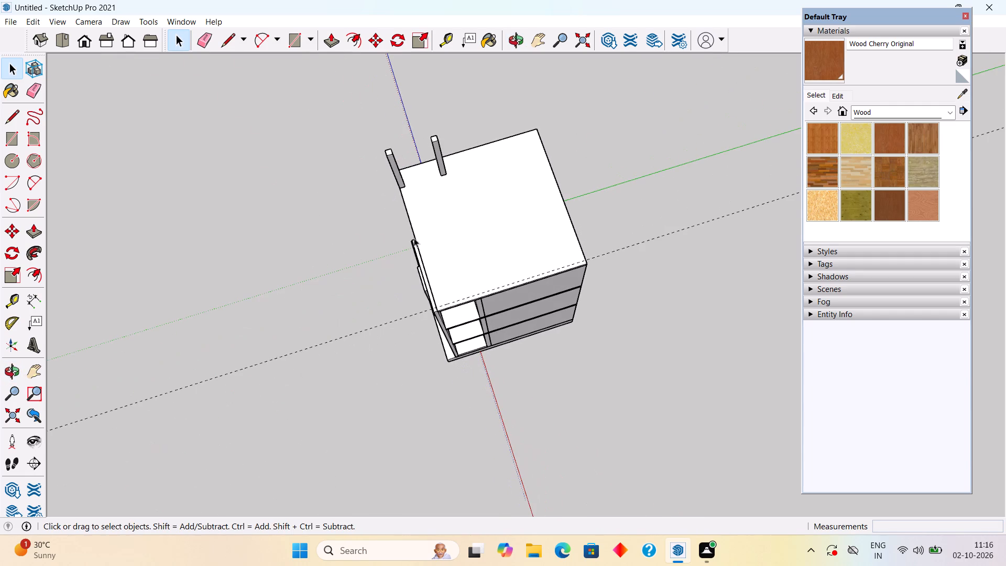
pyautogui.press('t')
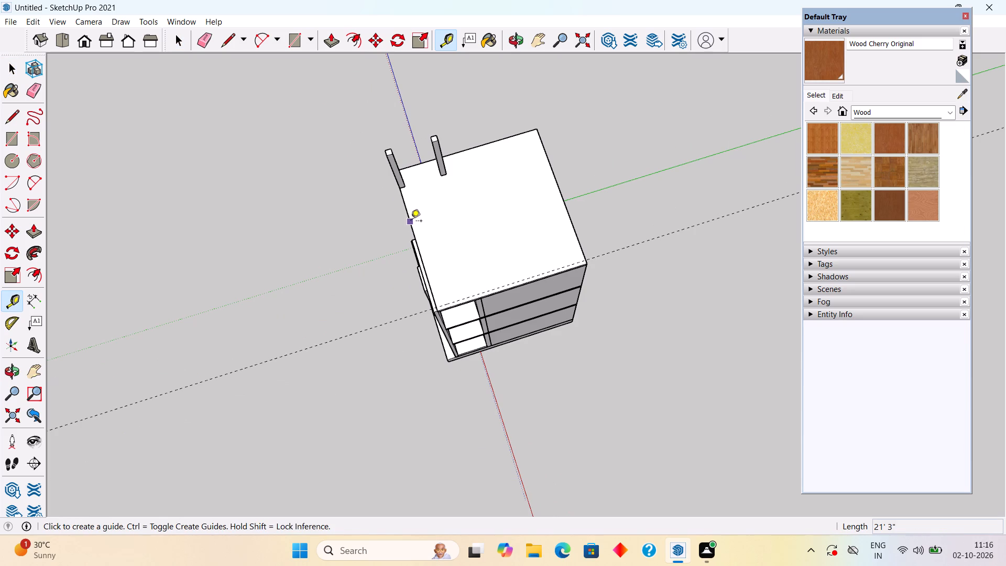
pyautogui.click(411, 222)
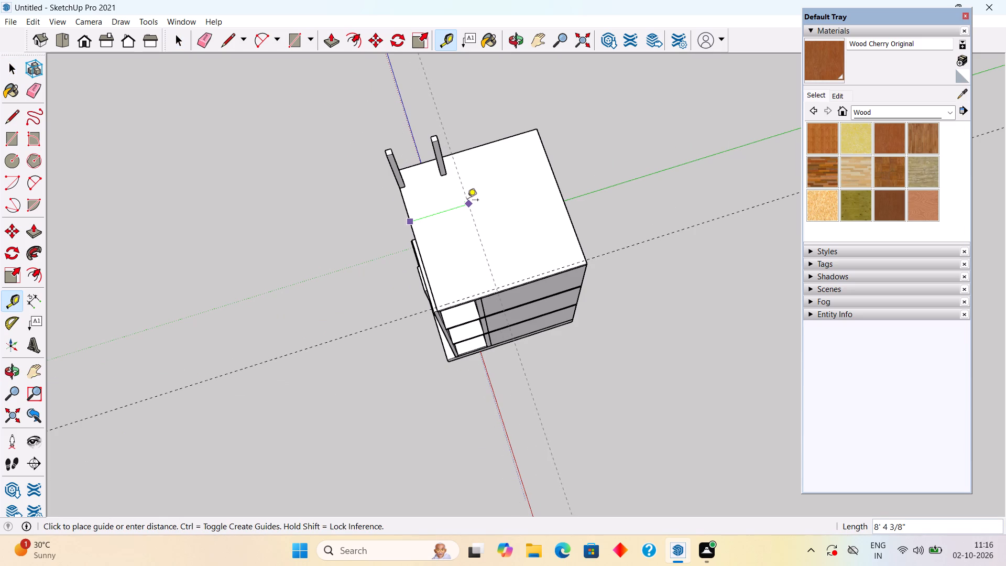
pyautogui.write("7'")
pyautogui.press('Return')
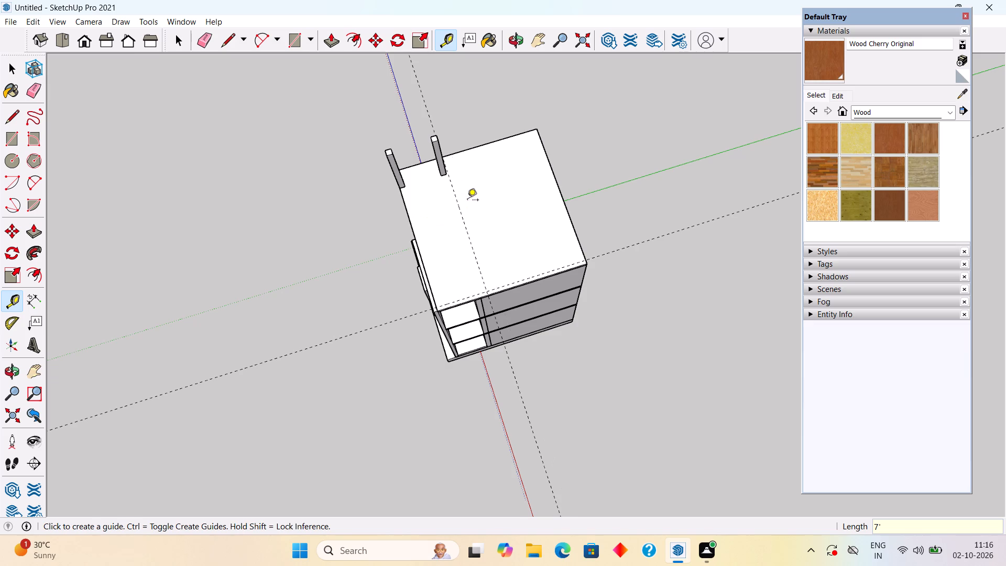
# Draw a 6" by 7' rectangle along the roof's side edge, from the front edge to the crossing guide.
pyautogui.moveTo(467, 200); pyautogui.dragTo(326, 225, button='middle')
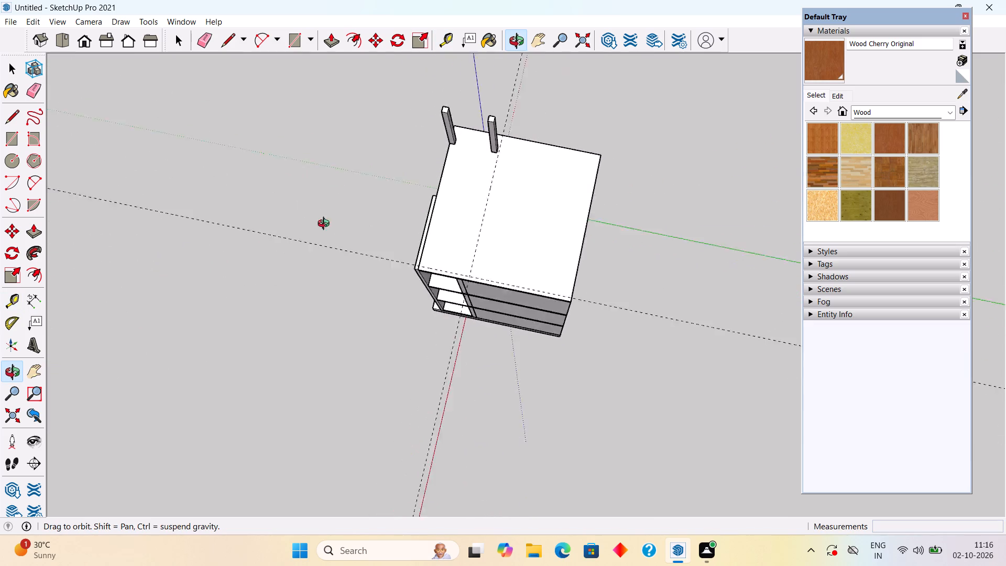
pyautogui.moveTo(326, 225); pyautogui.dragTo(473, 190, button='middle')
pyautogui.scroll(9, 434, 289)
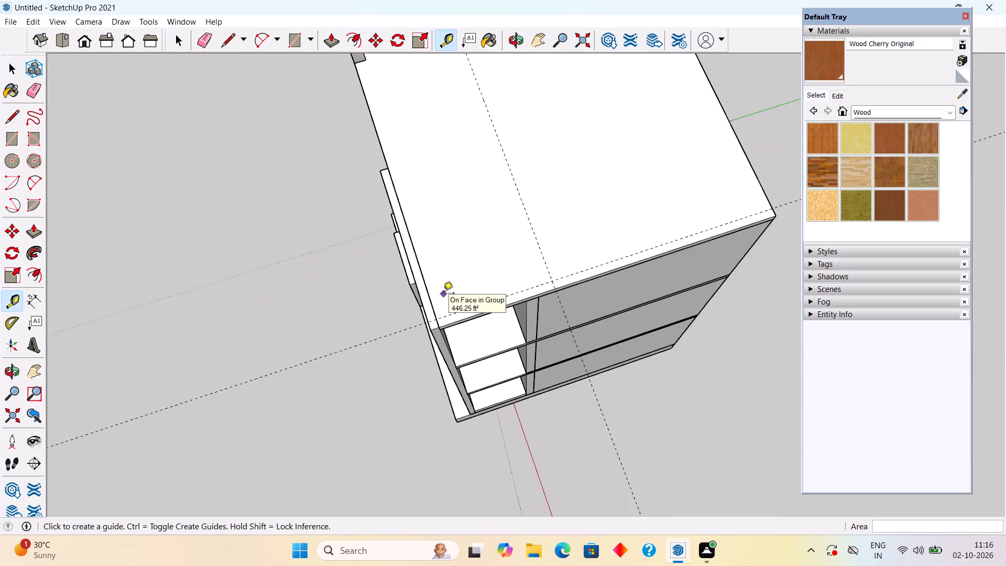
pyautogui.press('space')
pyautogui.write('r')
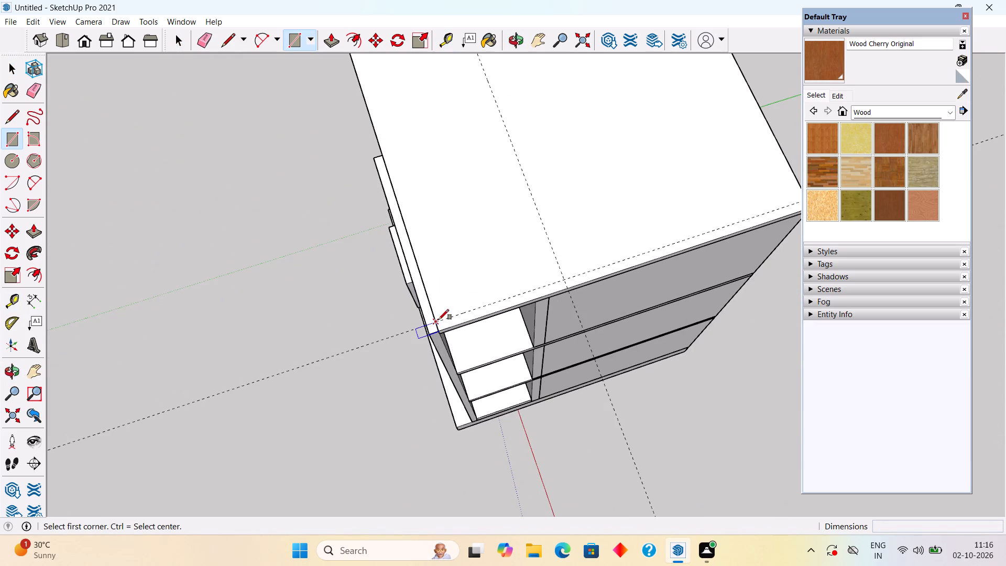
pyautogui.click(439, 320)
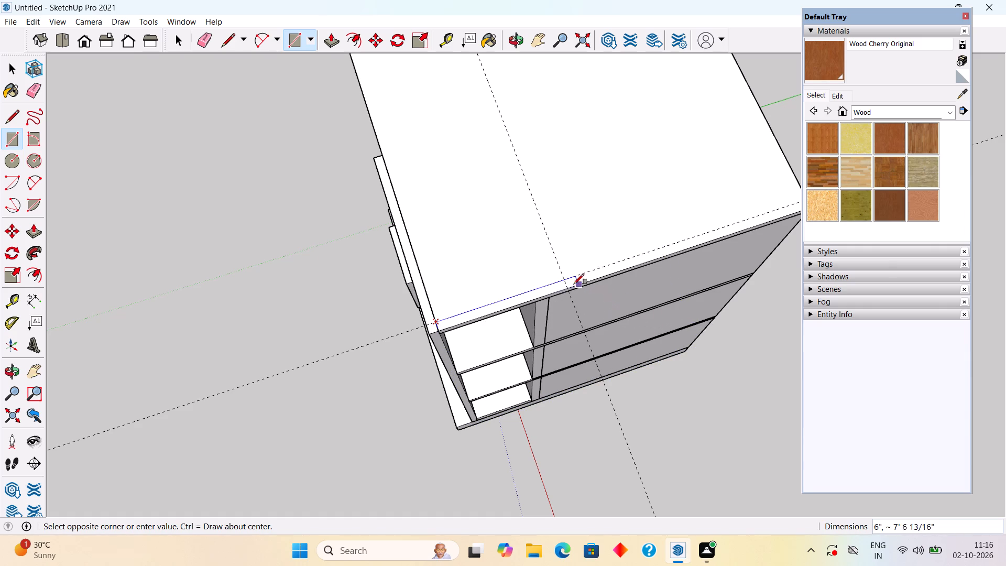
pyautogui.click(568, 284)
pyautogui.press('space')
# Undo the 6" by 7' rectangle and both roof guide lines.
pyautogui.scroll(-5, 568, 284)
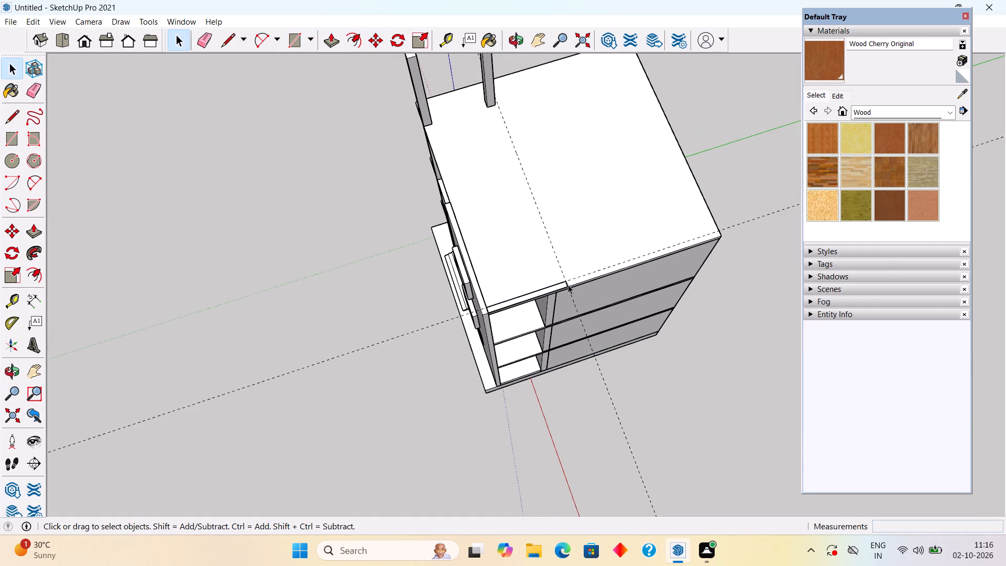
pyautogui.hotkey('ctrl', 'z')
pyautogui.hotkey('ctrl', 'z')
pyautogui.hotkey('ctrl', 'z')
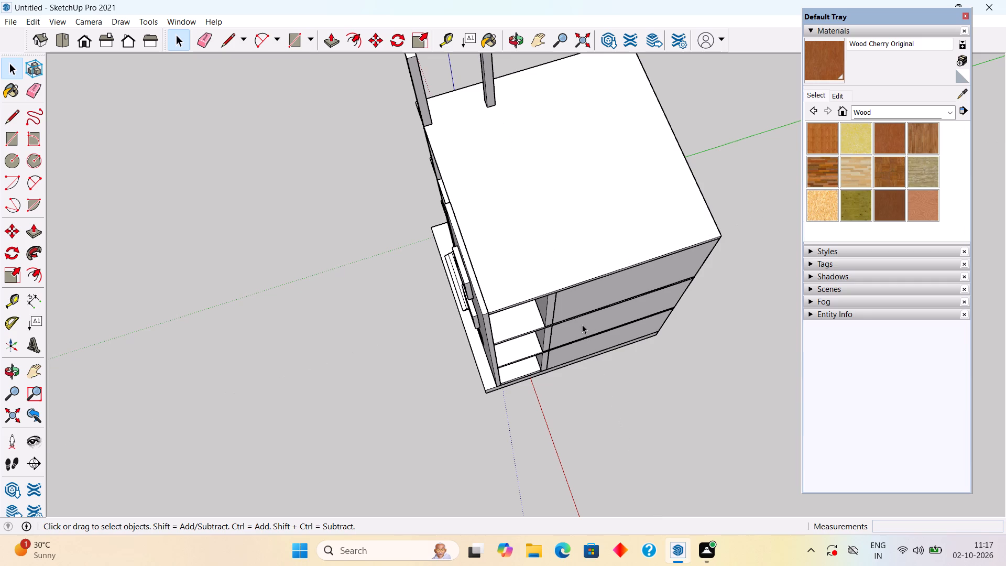
# Place a guide line on the roof 7' 9" behind the slab's front edge.
pyautogui.press('t')
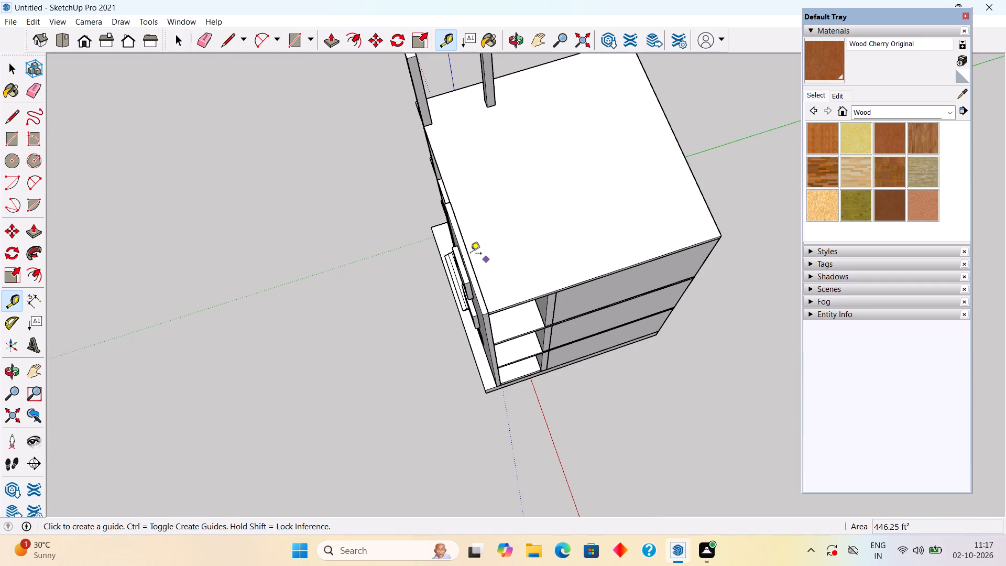
pyautogui.click(464, 241)
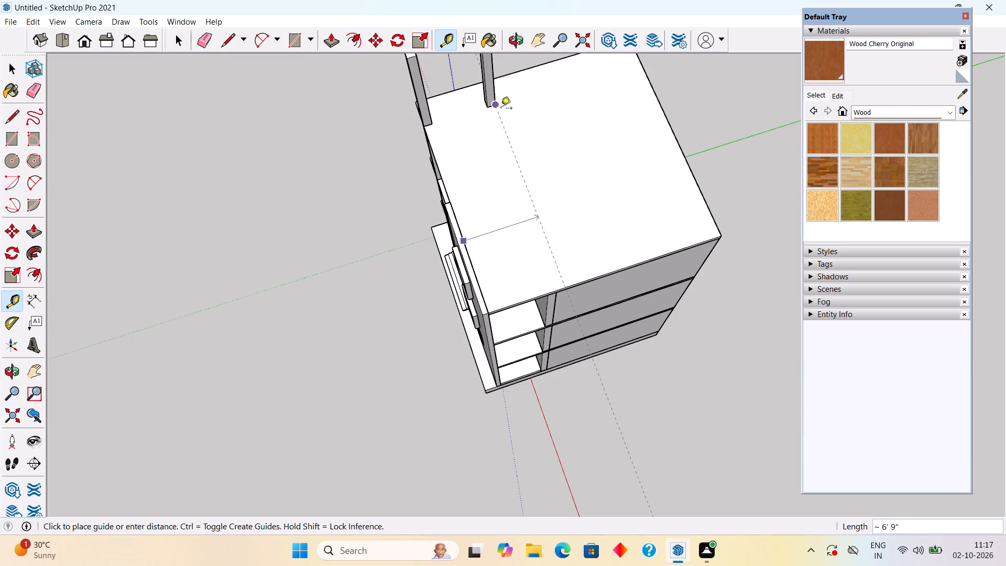
pyautogui.write('7\'9"')
pyautogui.press('Return')
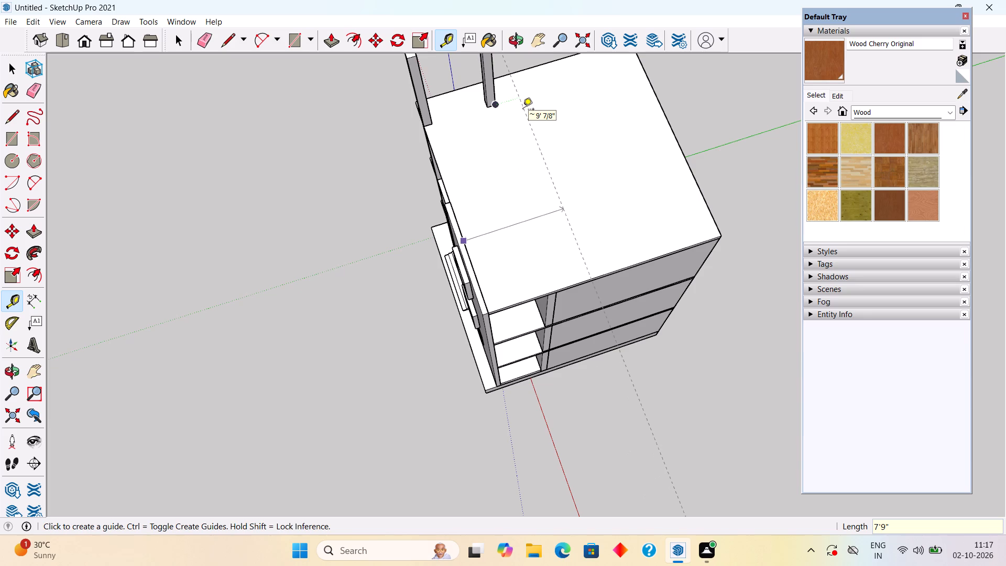
pyautogui.press('space')
# Place a guide line 6" inside the roof slab's side edge opposite the two roof columns.
pyautogui.press('t')
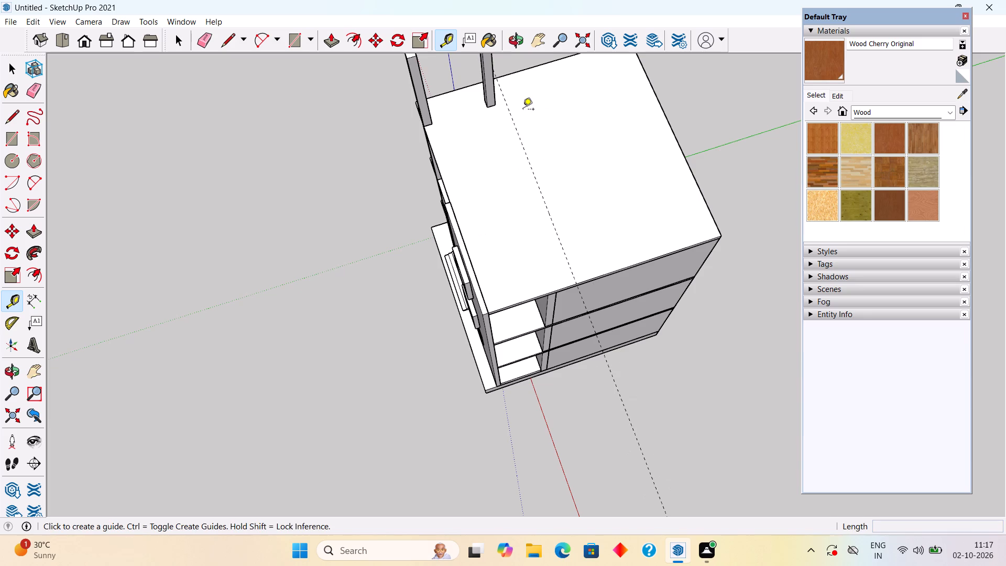
pyautogui.click(555, 288)
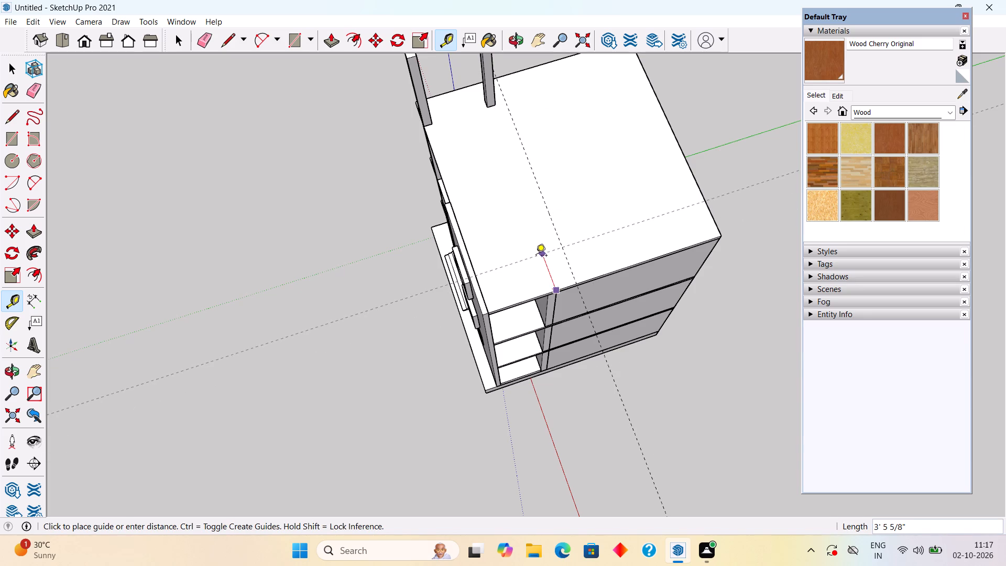
pyautogui.write('6"')
pyautogui.press('Return')
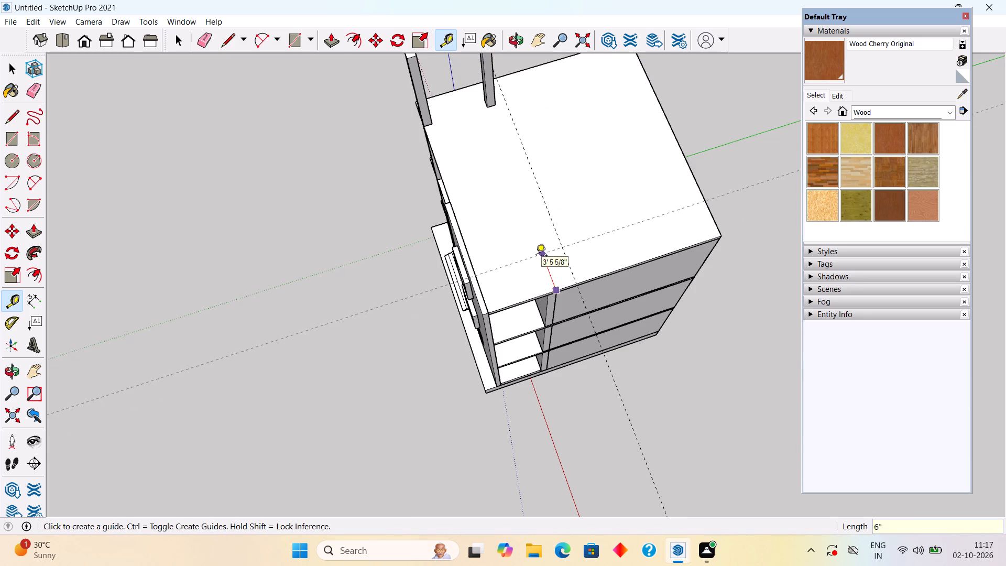
pyautogui.press('space')
# Draw a 6"-wide rectangle on the roof along its side edge, from the front edge to the crossing guide.
pyautogui.press('r')
pyautogui.scroll(2, 562, 326)
pyautogui.scroll(3, 455, 296)
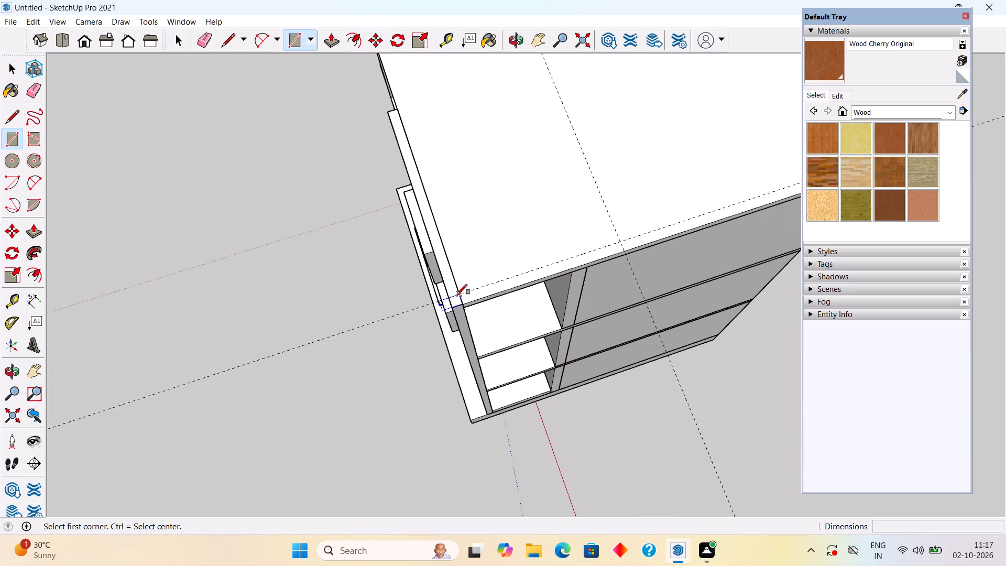
pyautogui.click(458, 293)
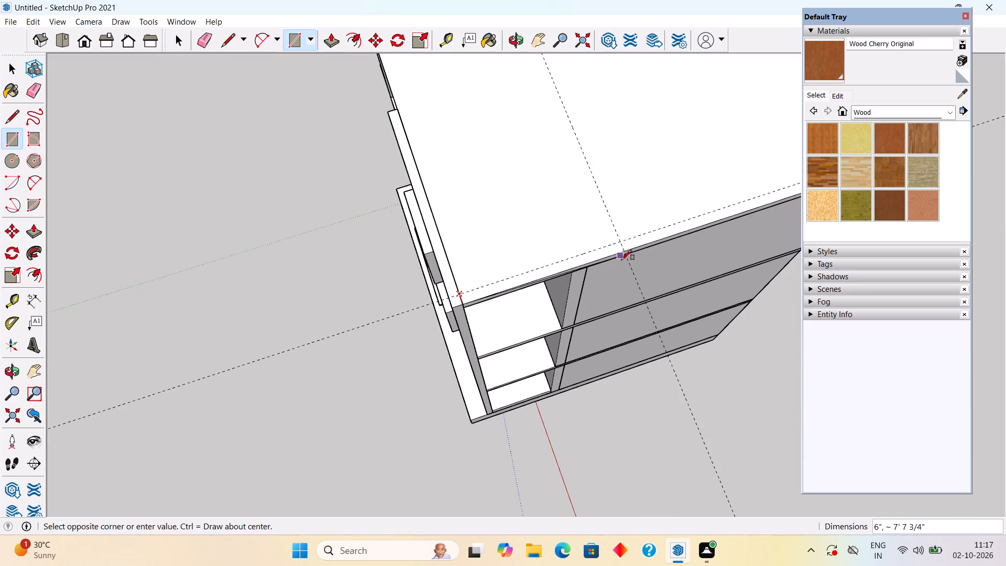
pyautogui.scroll(4, 627, 250)
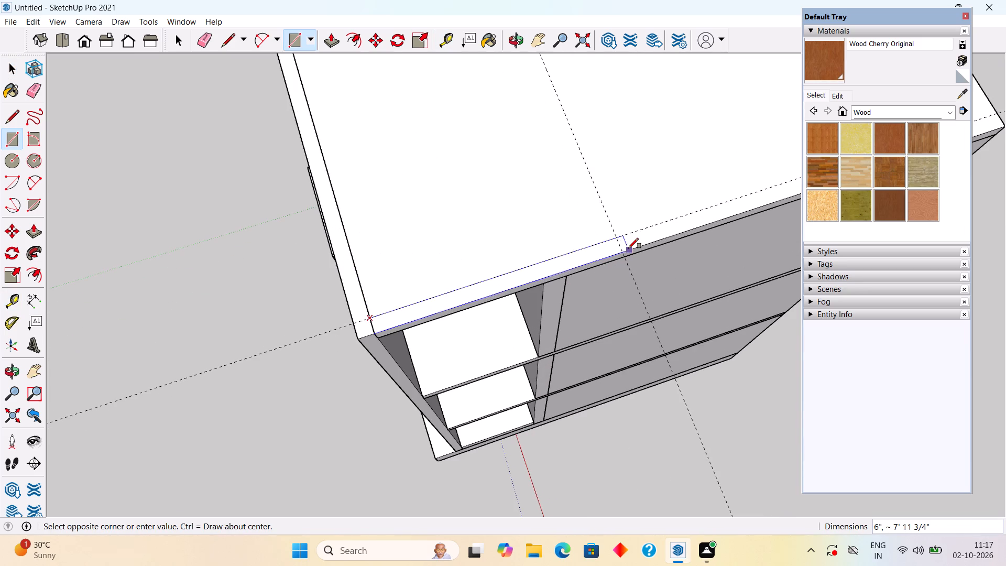
pyautogui.click(622, 251)
pyautogui.press('space')
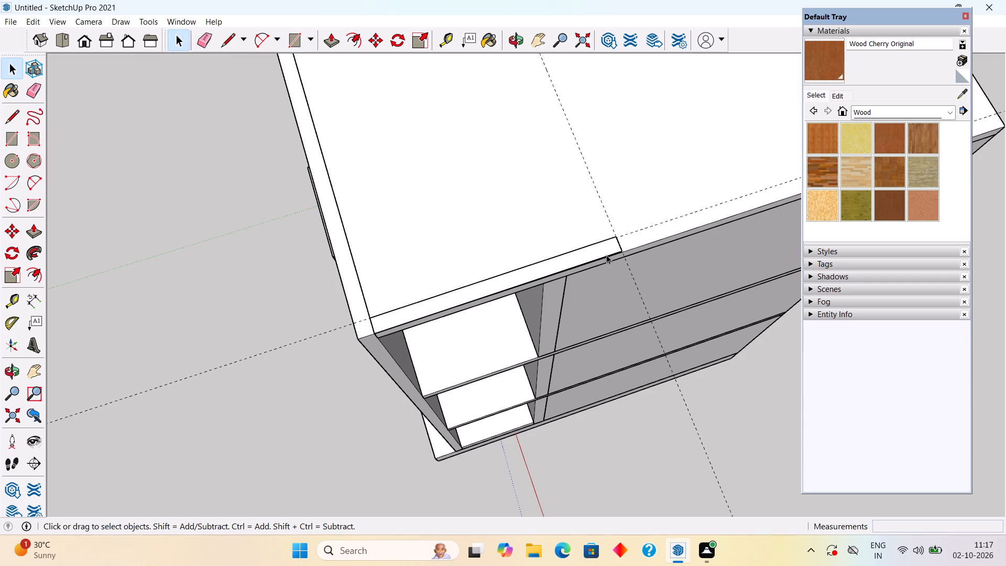
# Extrude the 6"-wide roof rectangle 10' upward to form a short side wall.
pyautogui.press('p')
pyautogui.click(597, 253)
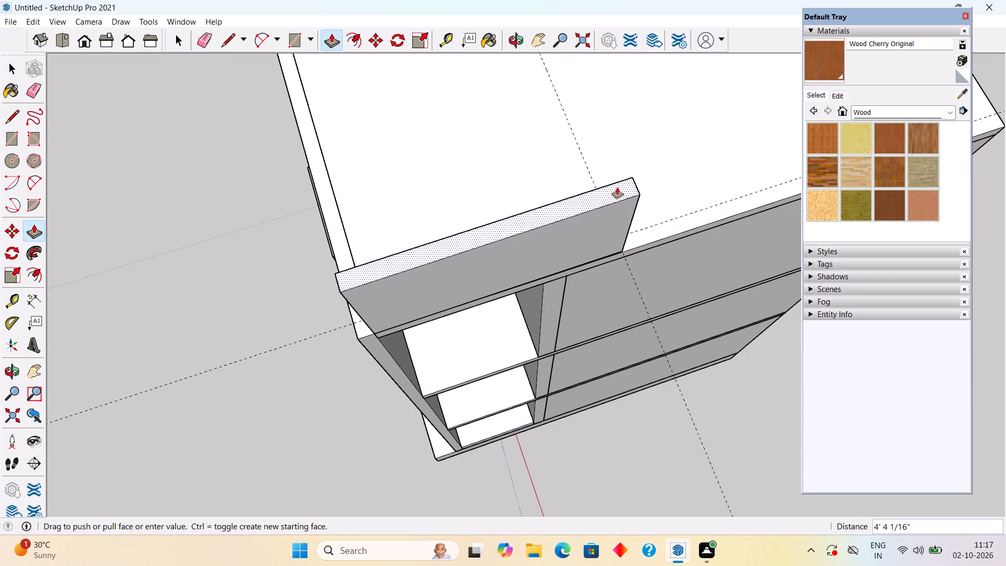
pyautogui.write("10'")
pyautogui.press('Return')
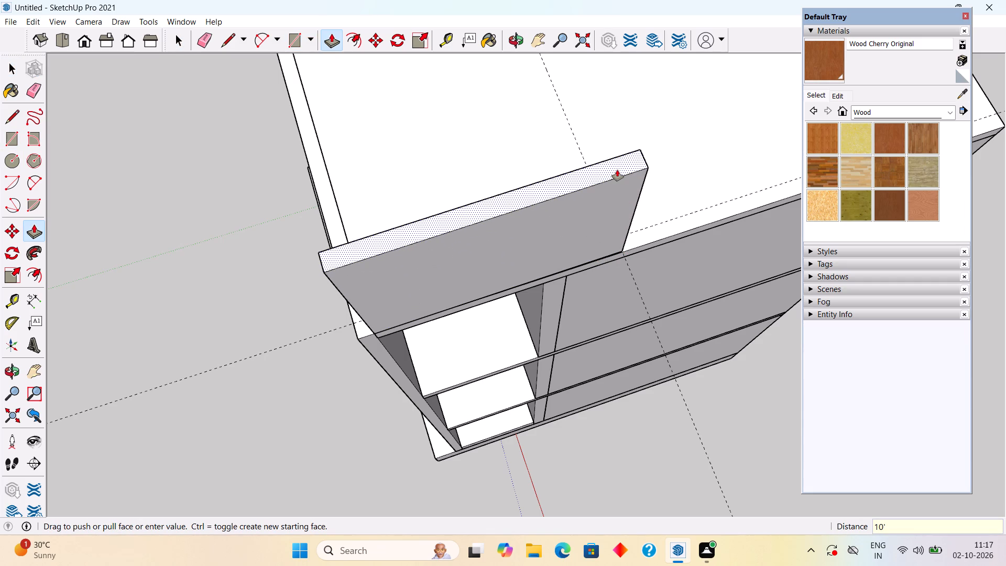
# Make the whole new roof side wall, with all its faces and edges, into a group.
pyautogui.press('space')
pyautogui.tripleClick(617, 170)
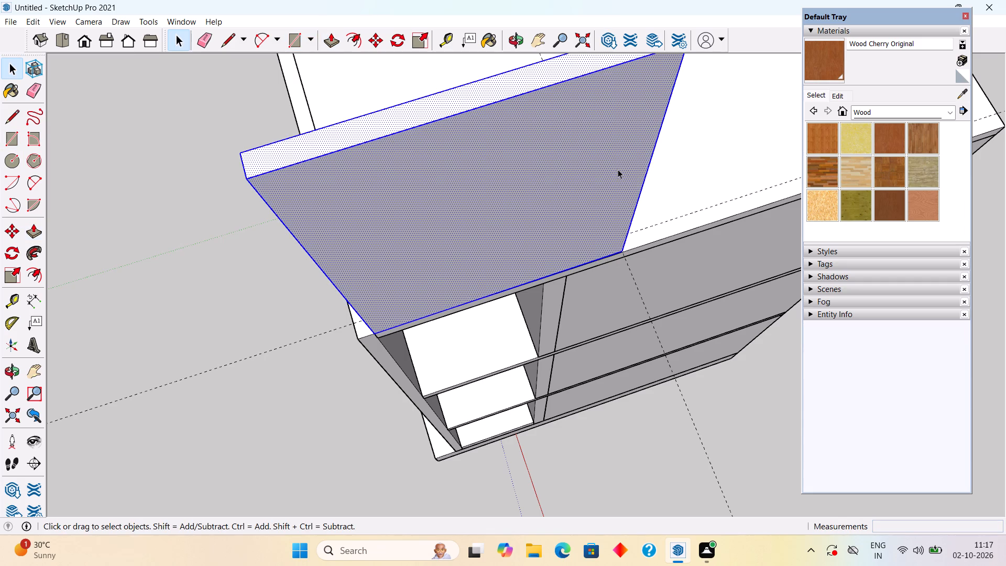
pyautogui.rightClick(618, 169)
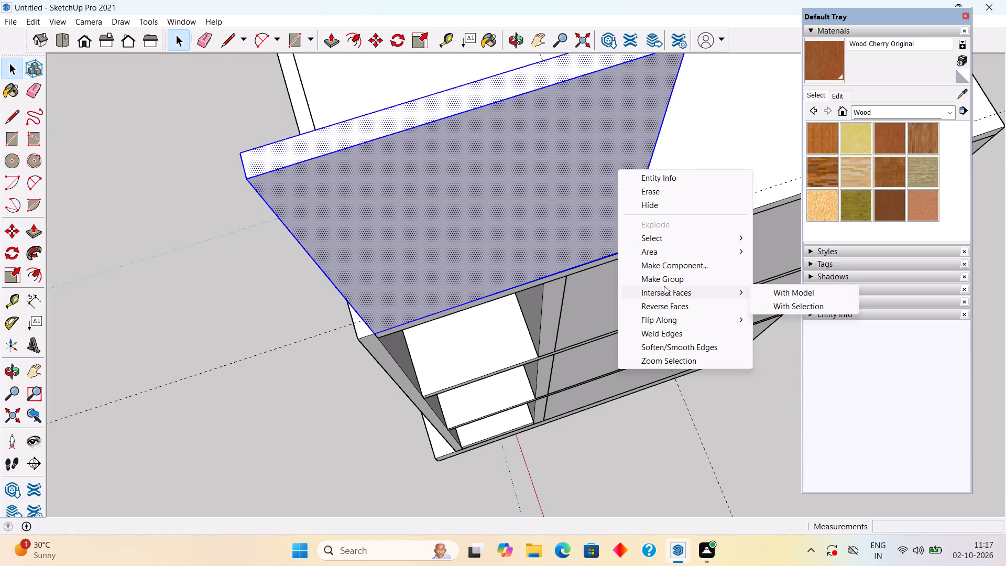
pyautogui.click(664, 280)
pyautogui.moveTo(578, 322); pyautogui.dragTo(872, 245, button='middle')
pyautogui.scroll(-2, 872, 245)
pyautogui.scroll(-4, 729, 259)
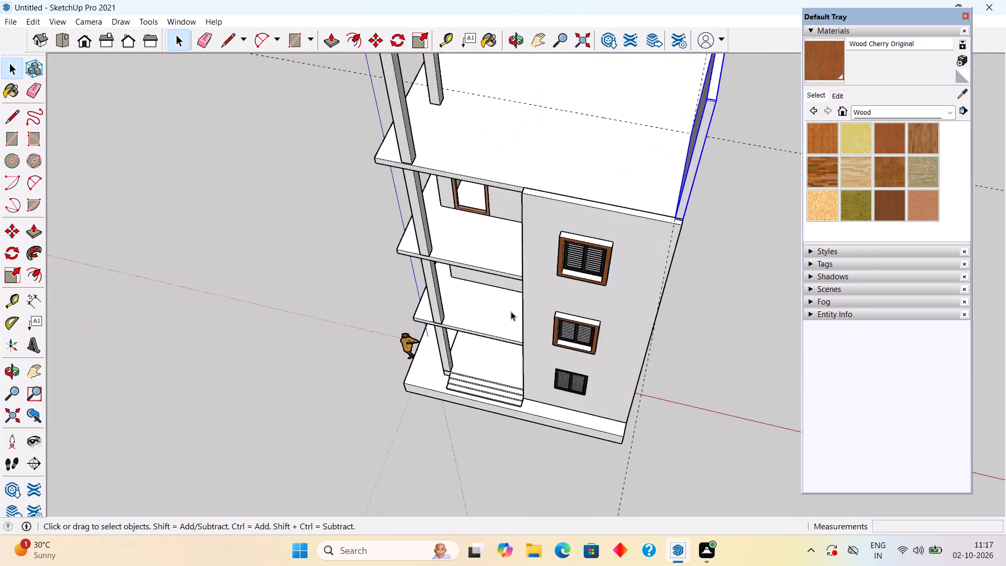
pyautogui.scroll(-7, 511, 311)
pyautogui.click(750, 302)
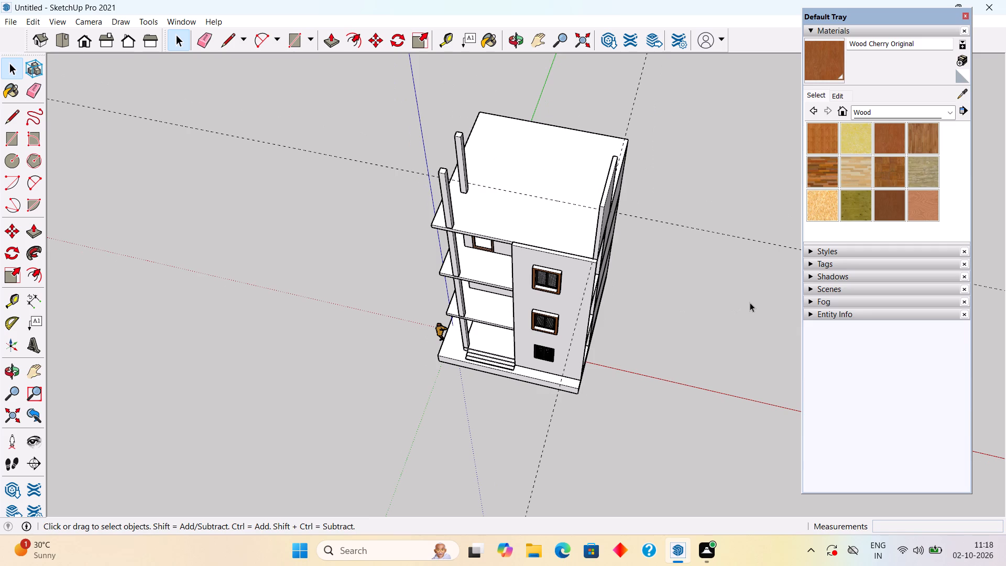
# Copy the rear rooftop column 2' straight toward the roof slab's nearby side edge.
pyautogui.moveTo(588, 203); pyautogui.dragTo(717, 269, button='middle')
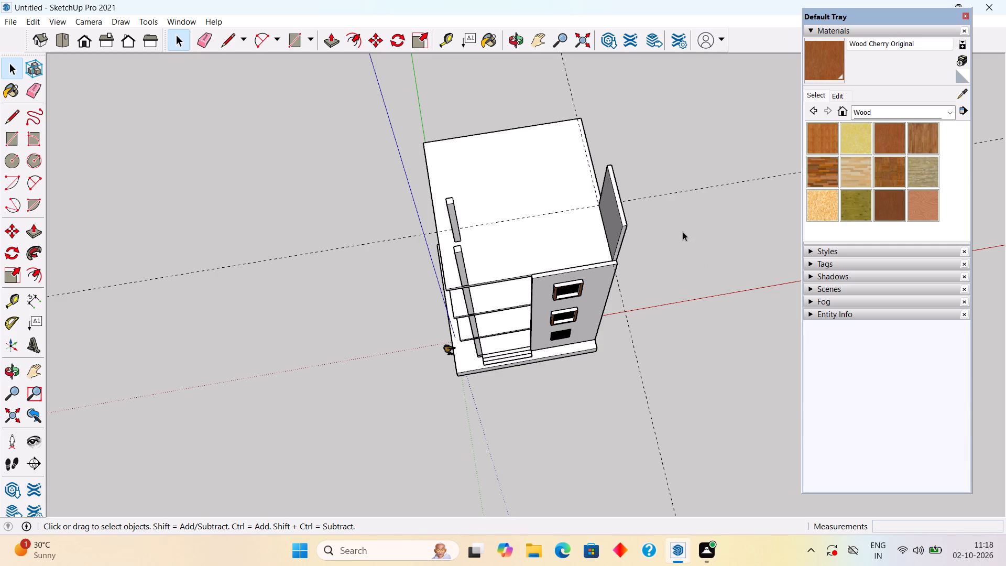
pyautogui.moveTo(466, 223); pyautogui.dragTo(498, 222, button='middle')
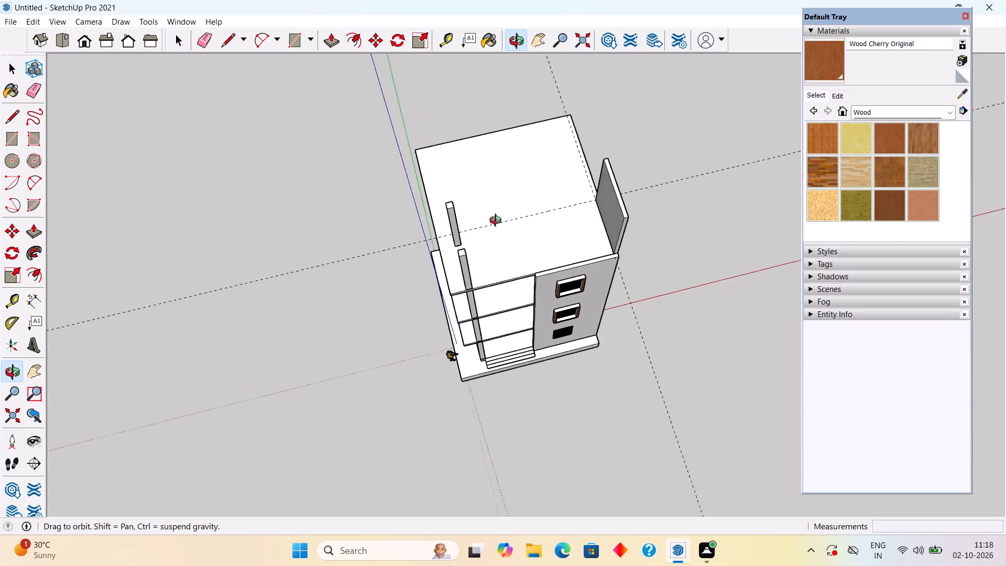
pyautogui.moveTo(498, 222); pyautogui.dragTo(685, 207, button='middle')
pyautogui.moveTo(520, 249); pyautogui.dragTo(565, 233, button='middle')
pyautogui.moveTo(539, 273); pyautogui.dragTo(641, 241, button='middle')
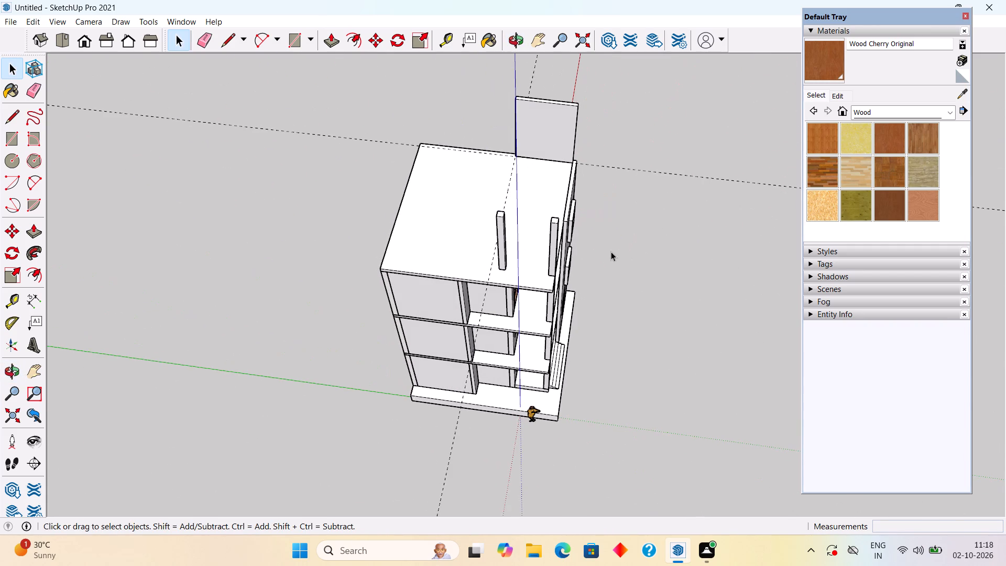
pyautogui.scroll(-4, 559, 267)
pyautogui.moveTo(540, 251); pyautogui.dragTo(583, 293, button='middle')
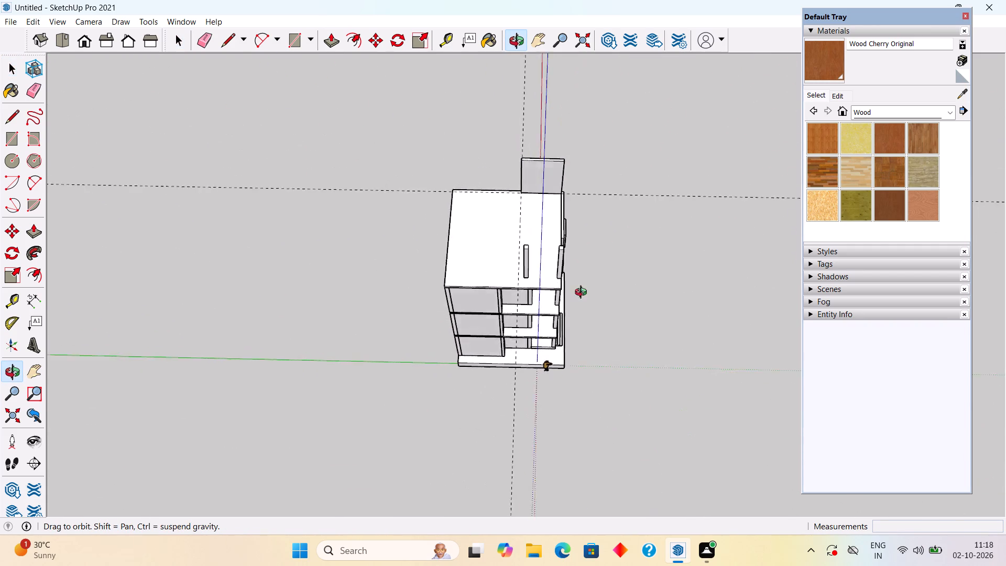
pyautogui.moveTo(583, 293); pyautogui.dragTo(592, 318, button='middle')
pyautogui.scroll(3, 521, 278)
pyautogui.click(528, 276)
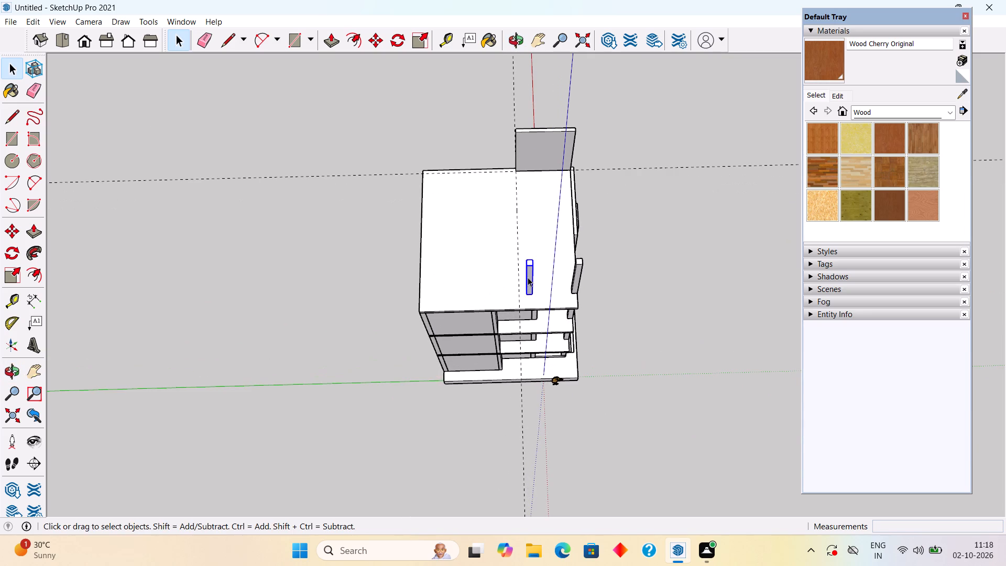
pyautogui.press('m')
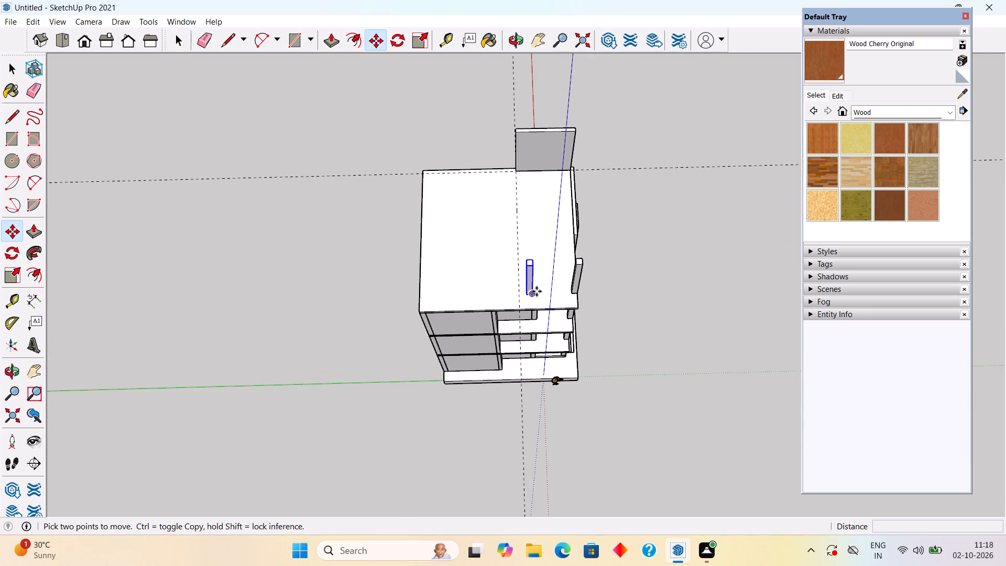
pyautogui.scroll(8, 533, 297)
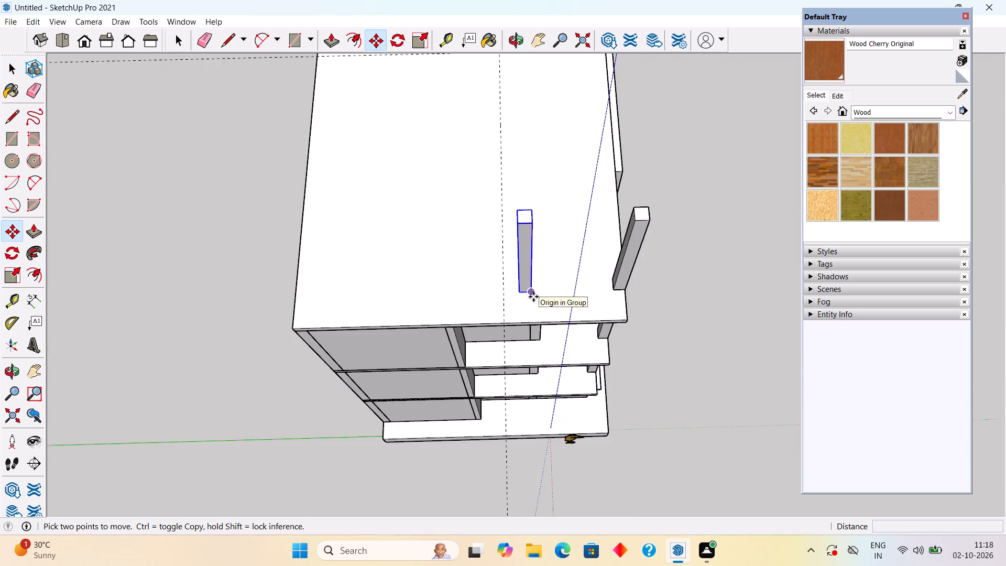
pyautogui.scroll(8, 533, 297)
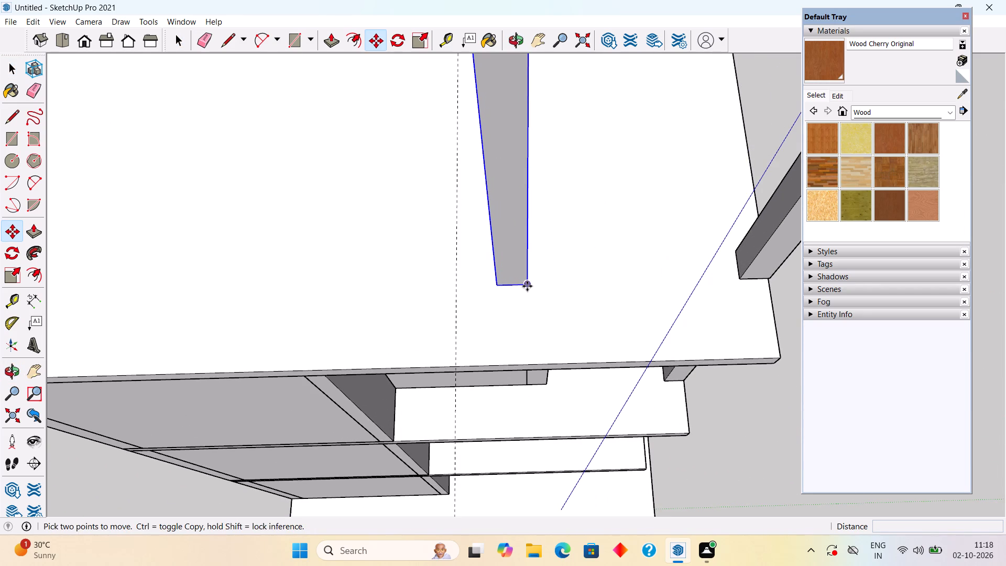
pyautogui.click(528, 285)
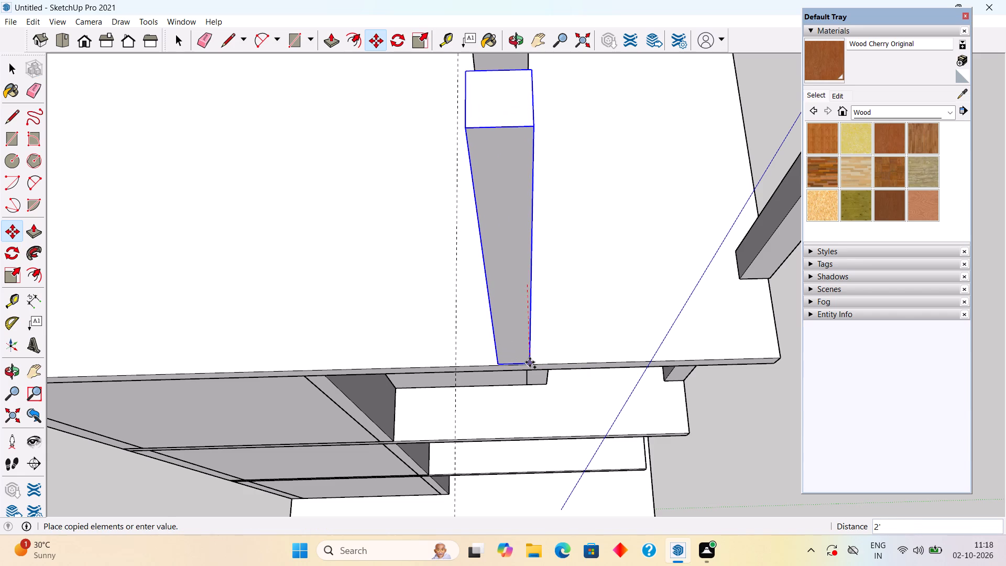
pyautogui.click(530, 362)
# Move the copied column about 7/16" outward so its base sits flush with the roof slab's side edge.
pyautogui.moveTo(557, 326); pyautogui.dragTo(339, 260, button='middle')
pyautogui.scroll(16, 403, 234)
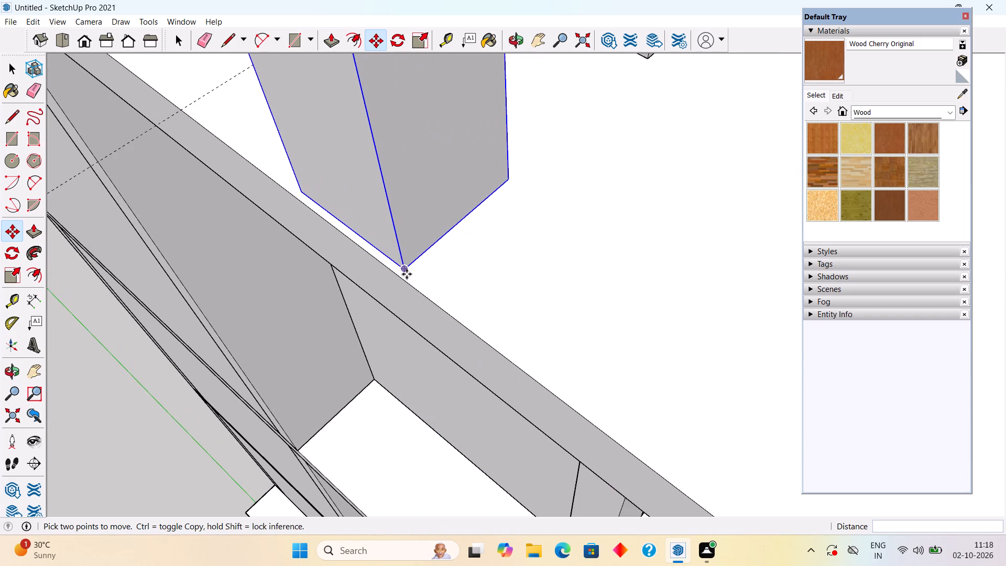
pyautogui.click(406, 268)
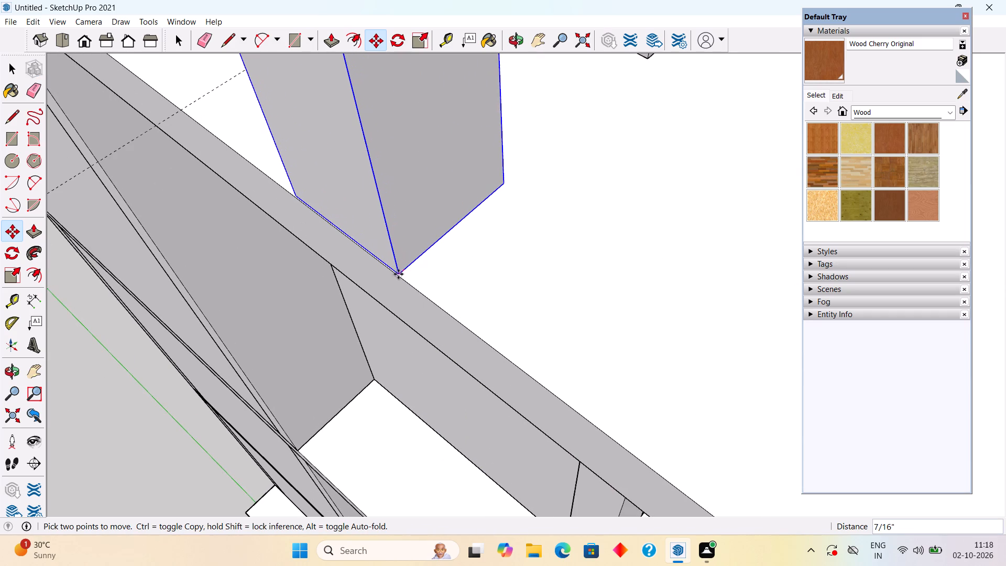
pyautogui.click(398, 275)
pyautogui.press('space')
pyautogui.scroll(-5, 416, 251)
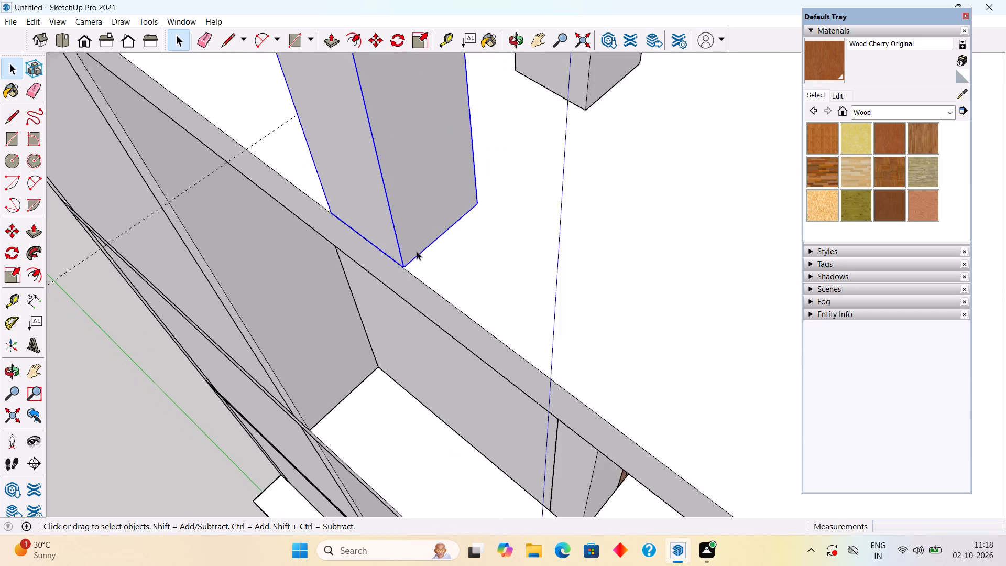
pyautogui.scroll(-2, 417, 251)
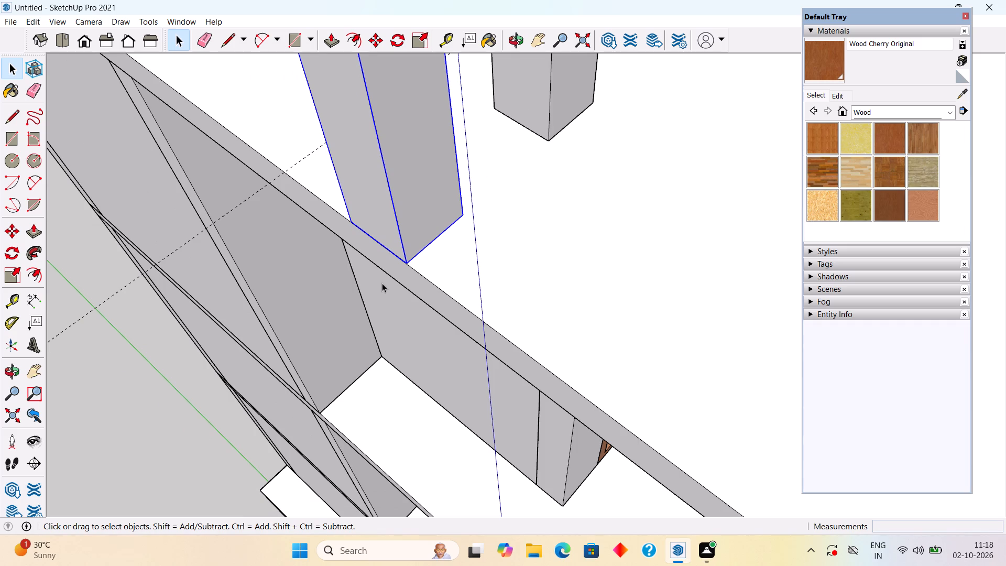
pyautogui.scroll(-17, 382, 283)
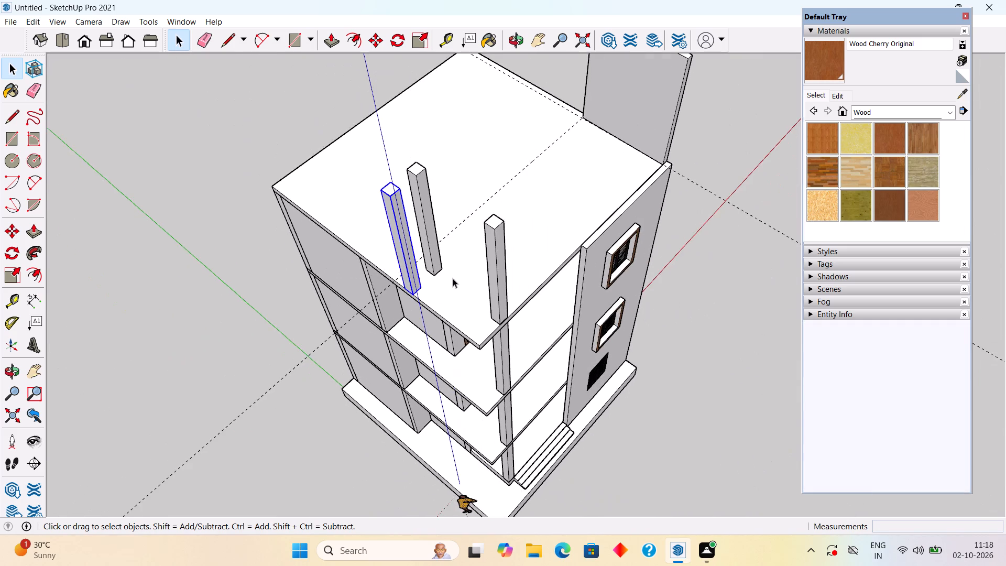
pyautogui.scroll(-3, 453, 278)
pyautogui.press('space')
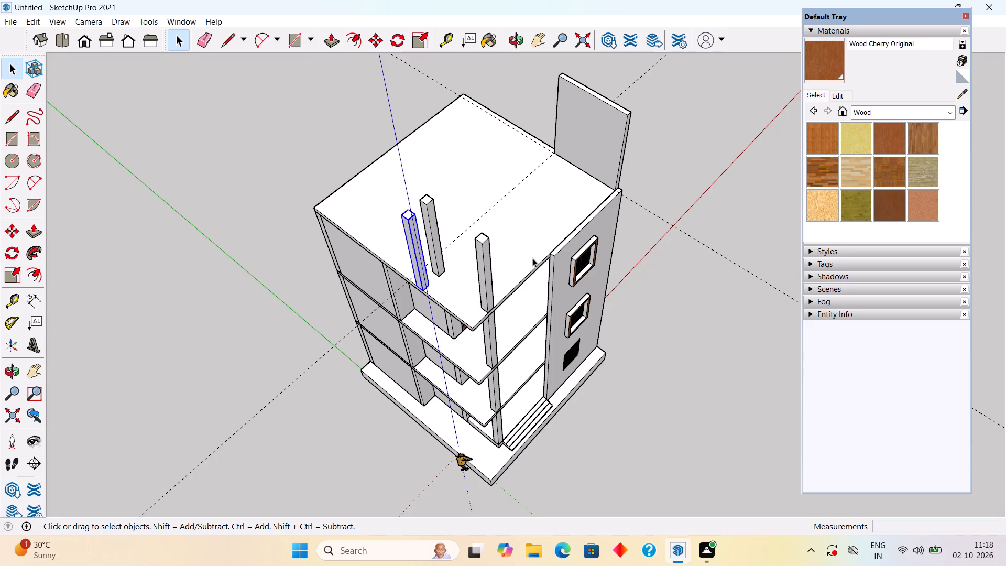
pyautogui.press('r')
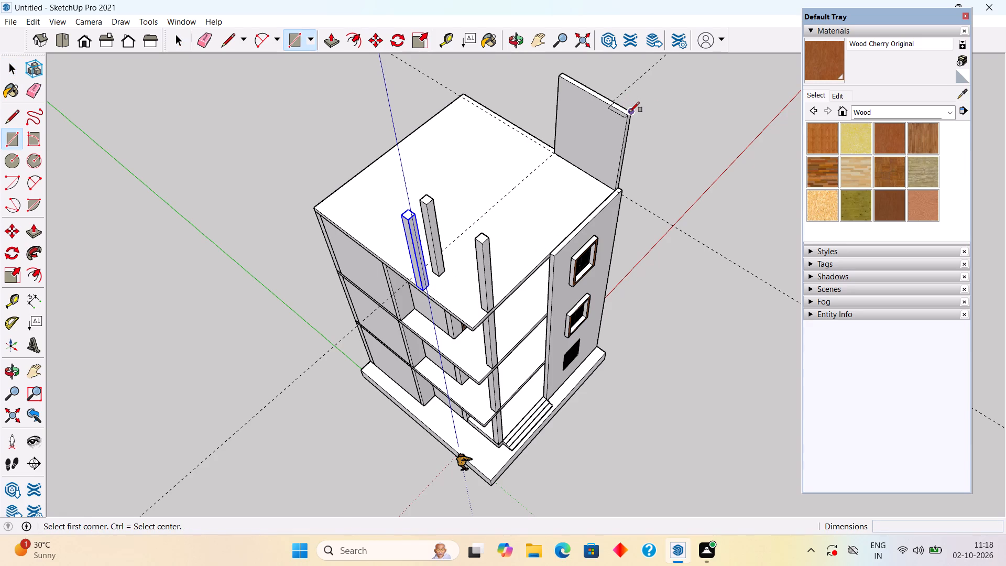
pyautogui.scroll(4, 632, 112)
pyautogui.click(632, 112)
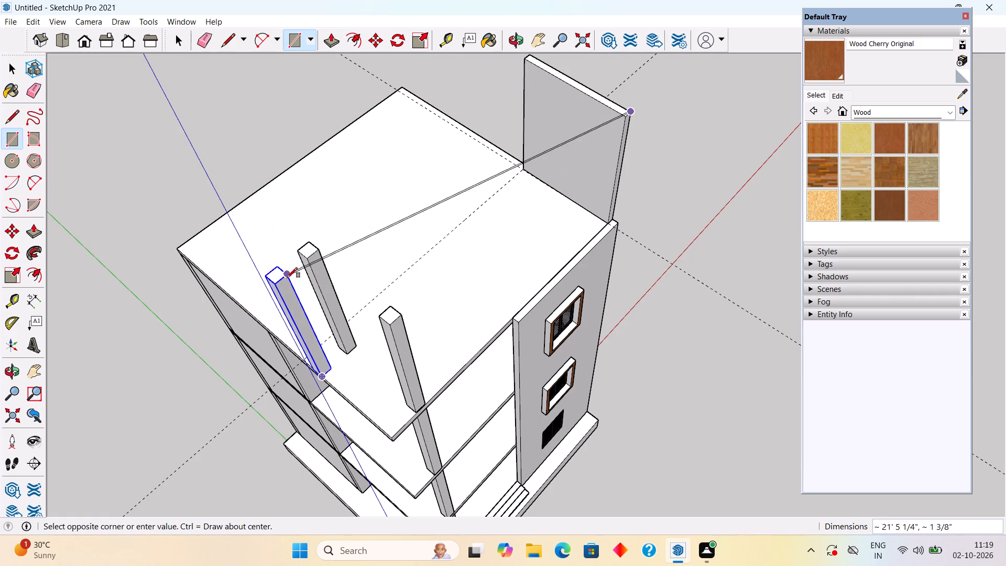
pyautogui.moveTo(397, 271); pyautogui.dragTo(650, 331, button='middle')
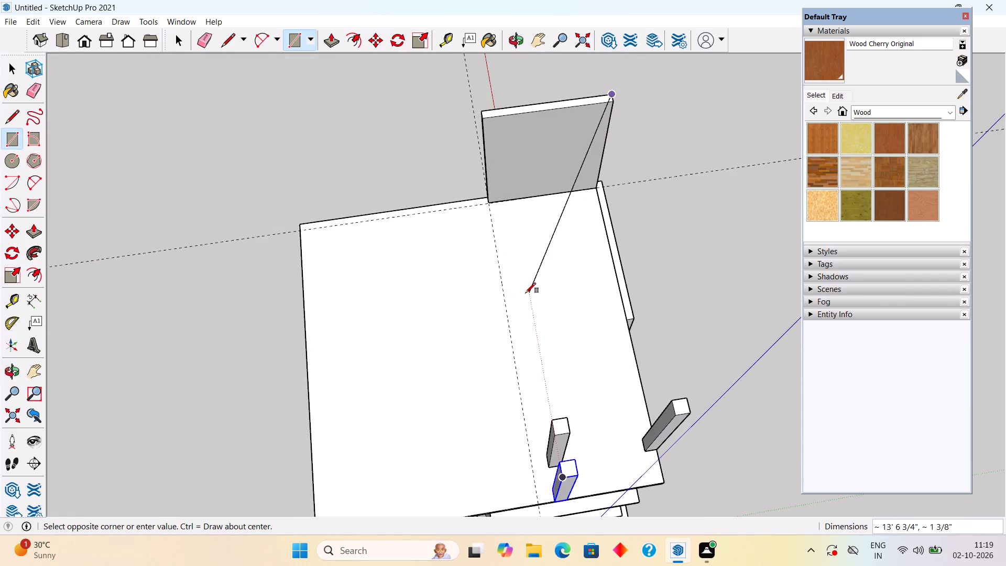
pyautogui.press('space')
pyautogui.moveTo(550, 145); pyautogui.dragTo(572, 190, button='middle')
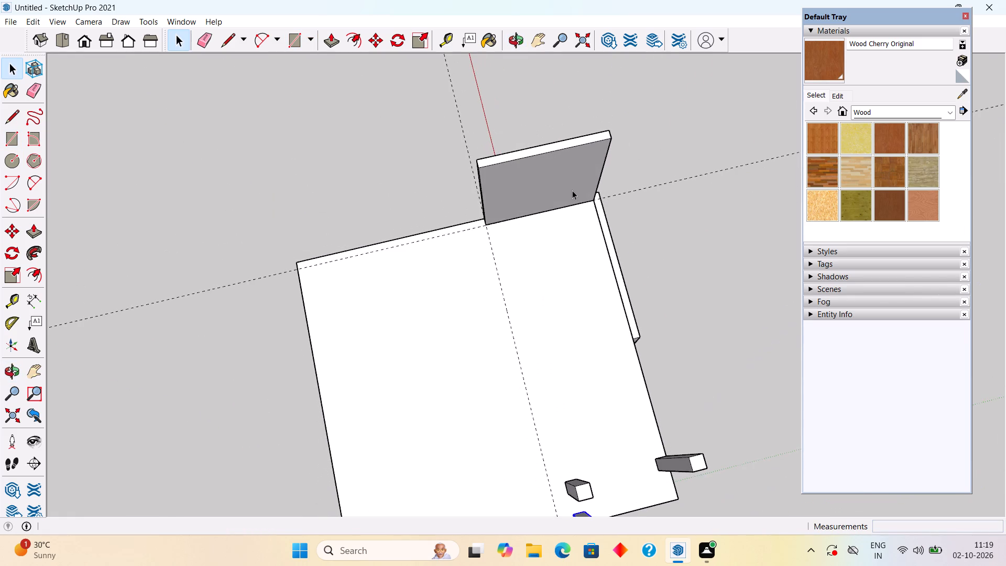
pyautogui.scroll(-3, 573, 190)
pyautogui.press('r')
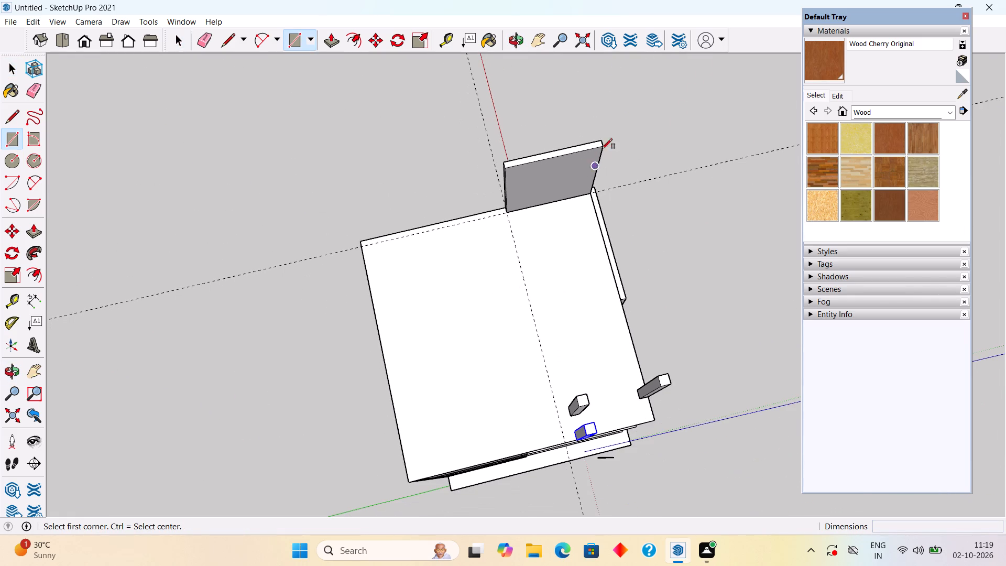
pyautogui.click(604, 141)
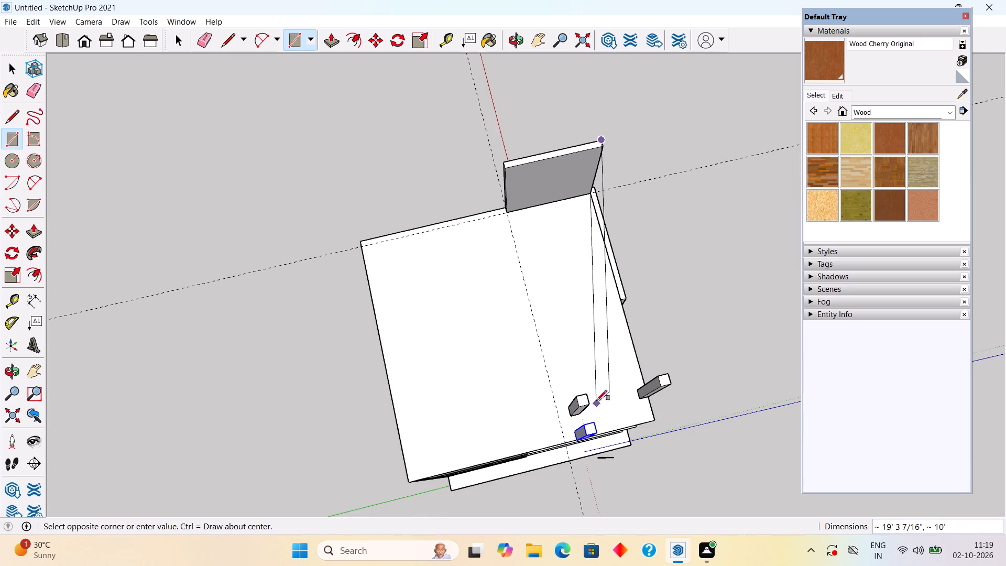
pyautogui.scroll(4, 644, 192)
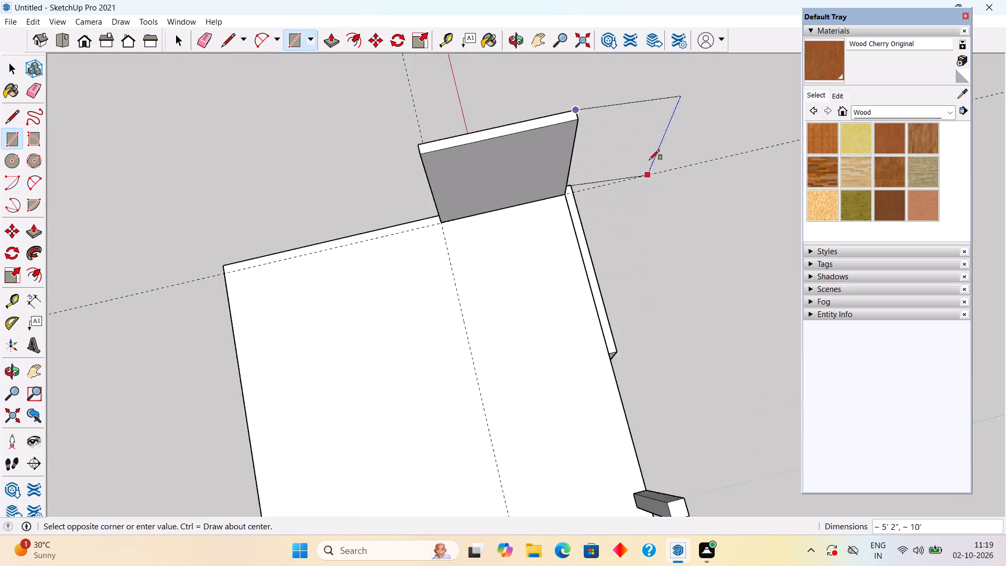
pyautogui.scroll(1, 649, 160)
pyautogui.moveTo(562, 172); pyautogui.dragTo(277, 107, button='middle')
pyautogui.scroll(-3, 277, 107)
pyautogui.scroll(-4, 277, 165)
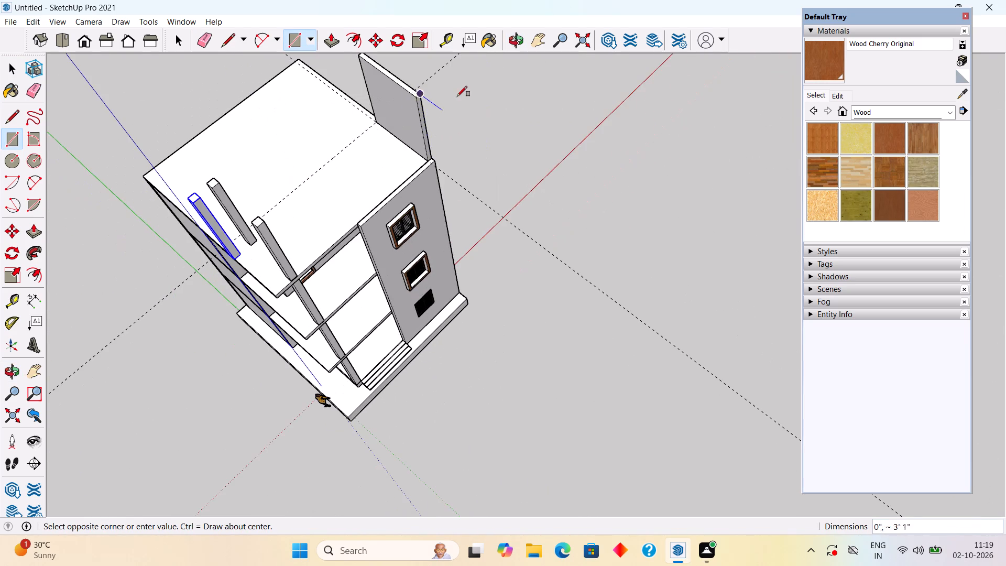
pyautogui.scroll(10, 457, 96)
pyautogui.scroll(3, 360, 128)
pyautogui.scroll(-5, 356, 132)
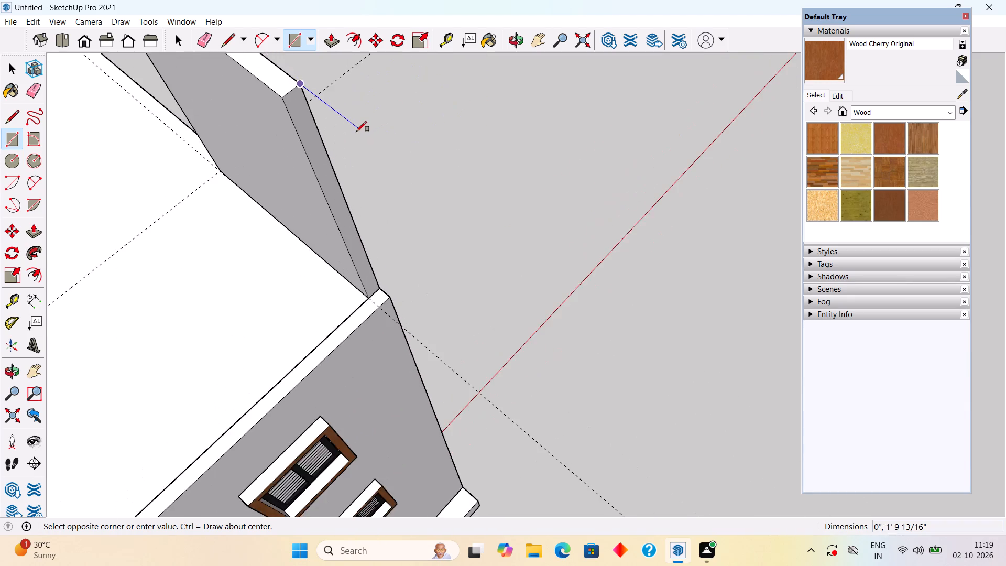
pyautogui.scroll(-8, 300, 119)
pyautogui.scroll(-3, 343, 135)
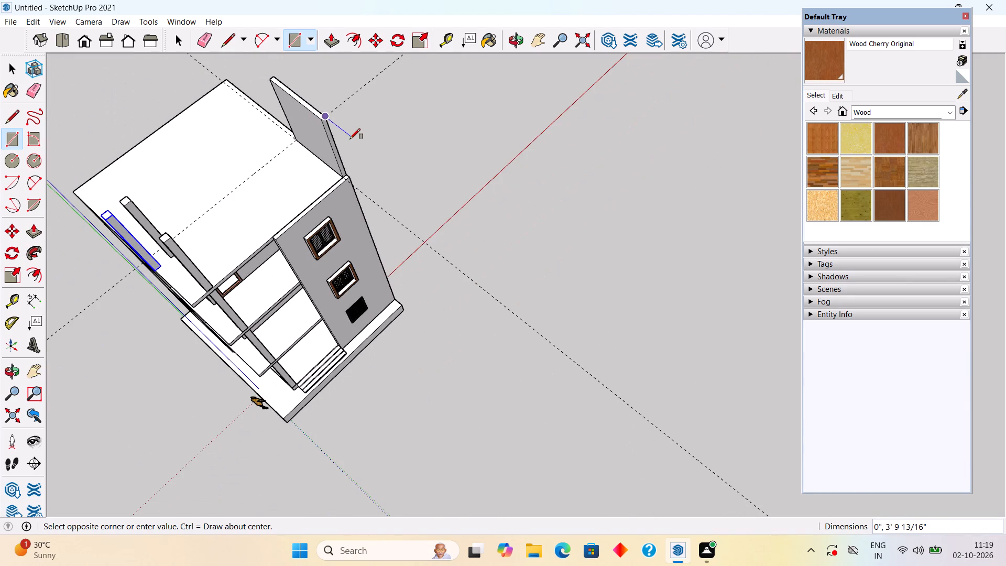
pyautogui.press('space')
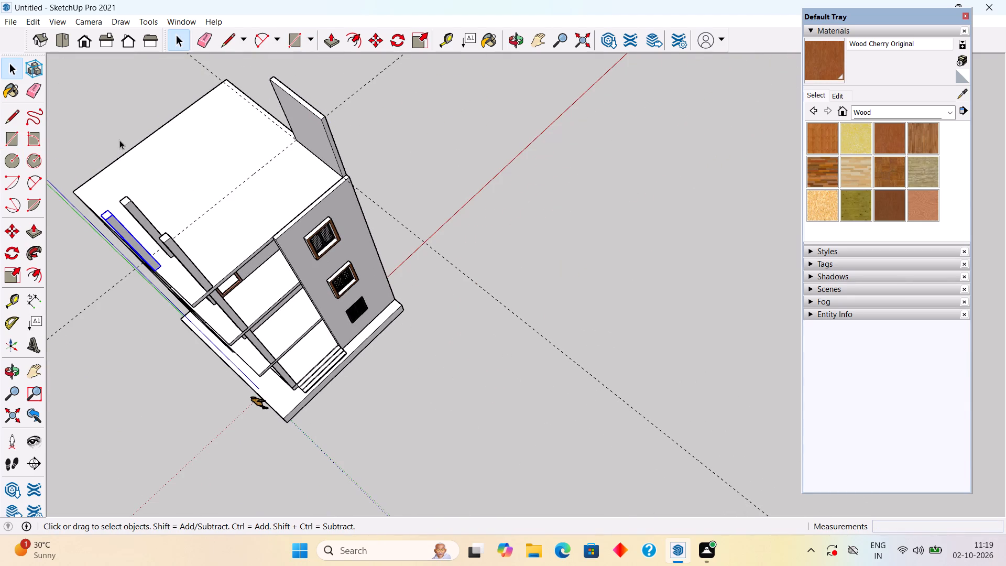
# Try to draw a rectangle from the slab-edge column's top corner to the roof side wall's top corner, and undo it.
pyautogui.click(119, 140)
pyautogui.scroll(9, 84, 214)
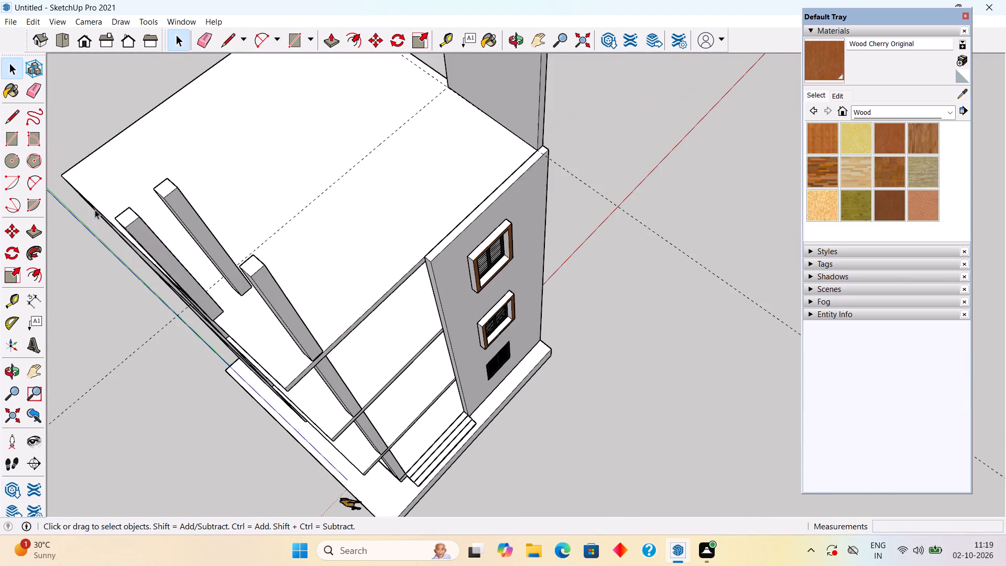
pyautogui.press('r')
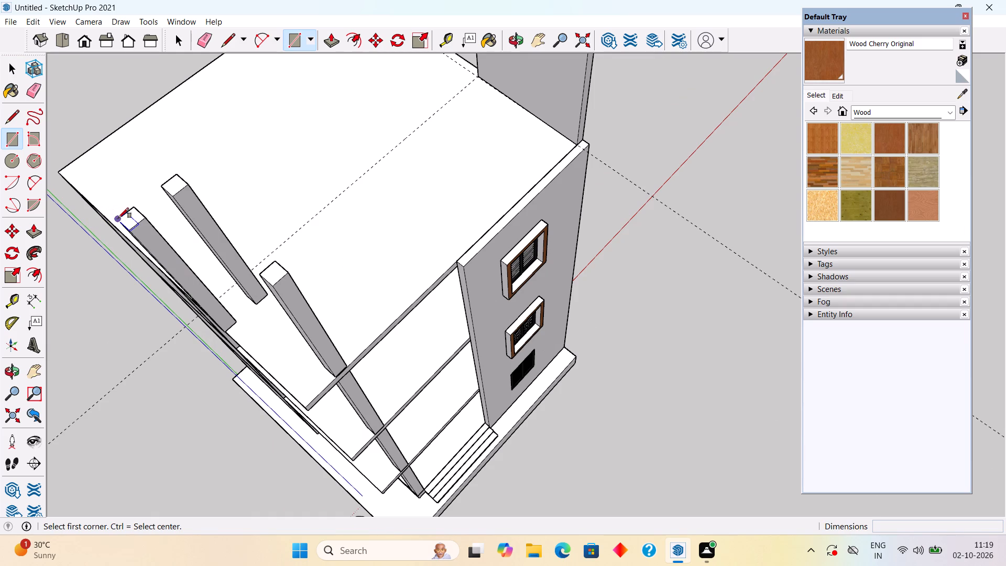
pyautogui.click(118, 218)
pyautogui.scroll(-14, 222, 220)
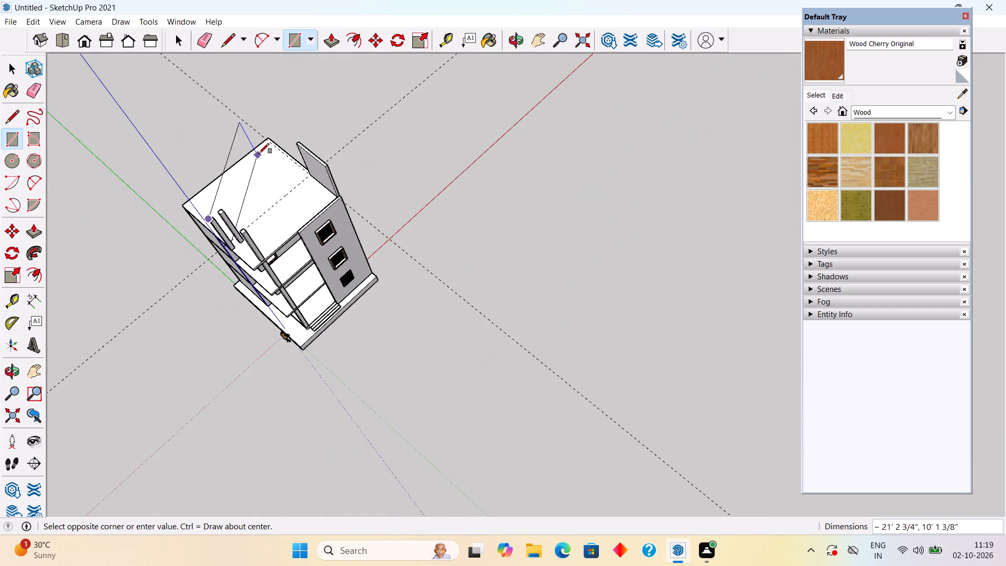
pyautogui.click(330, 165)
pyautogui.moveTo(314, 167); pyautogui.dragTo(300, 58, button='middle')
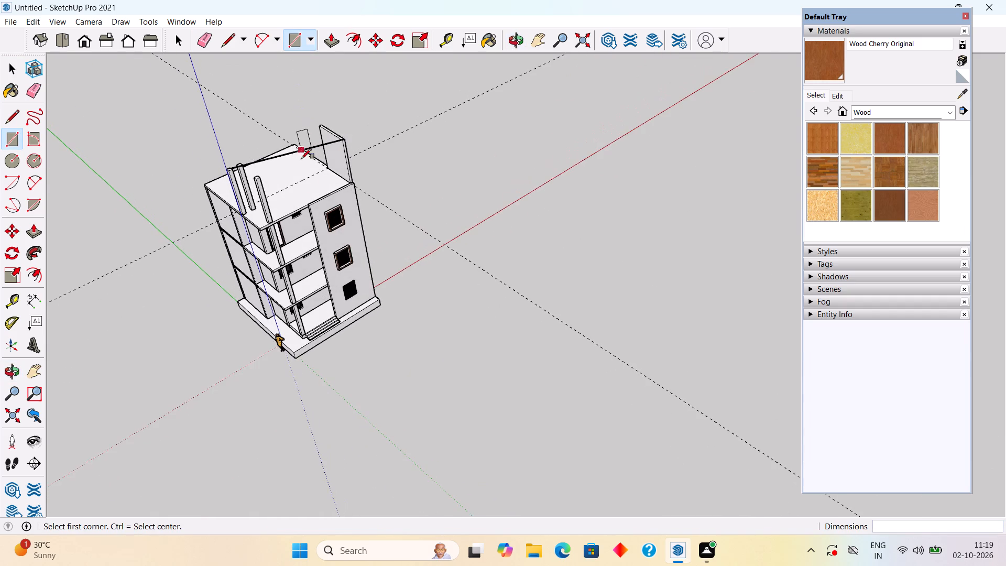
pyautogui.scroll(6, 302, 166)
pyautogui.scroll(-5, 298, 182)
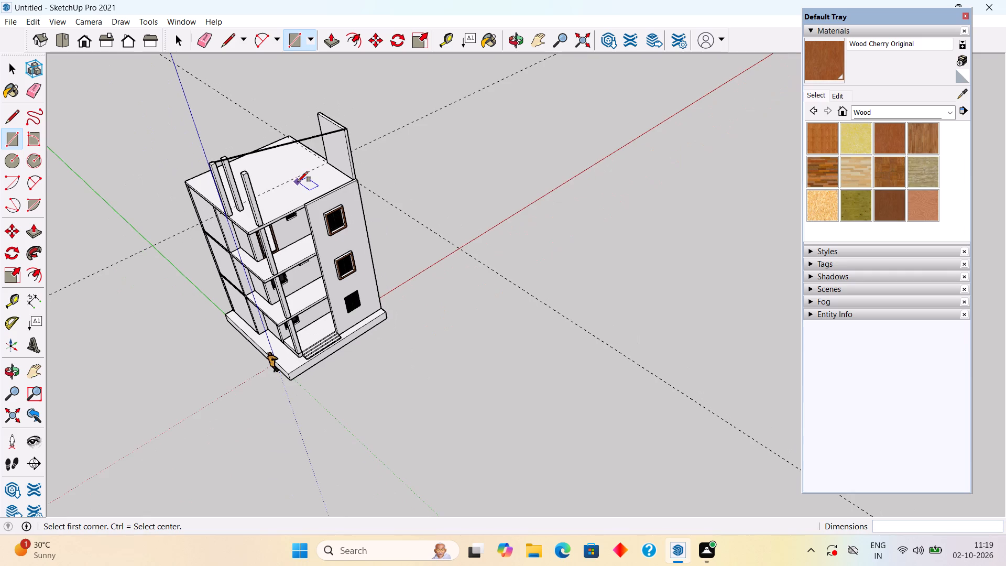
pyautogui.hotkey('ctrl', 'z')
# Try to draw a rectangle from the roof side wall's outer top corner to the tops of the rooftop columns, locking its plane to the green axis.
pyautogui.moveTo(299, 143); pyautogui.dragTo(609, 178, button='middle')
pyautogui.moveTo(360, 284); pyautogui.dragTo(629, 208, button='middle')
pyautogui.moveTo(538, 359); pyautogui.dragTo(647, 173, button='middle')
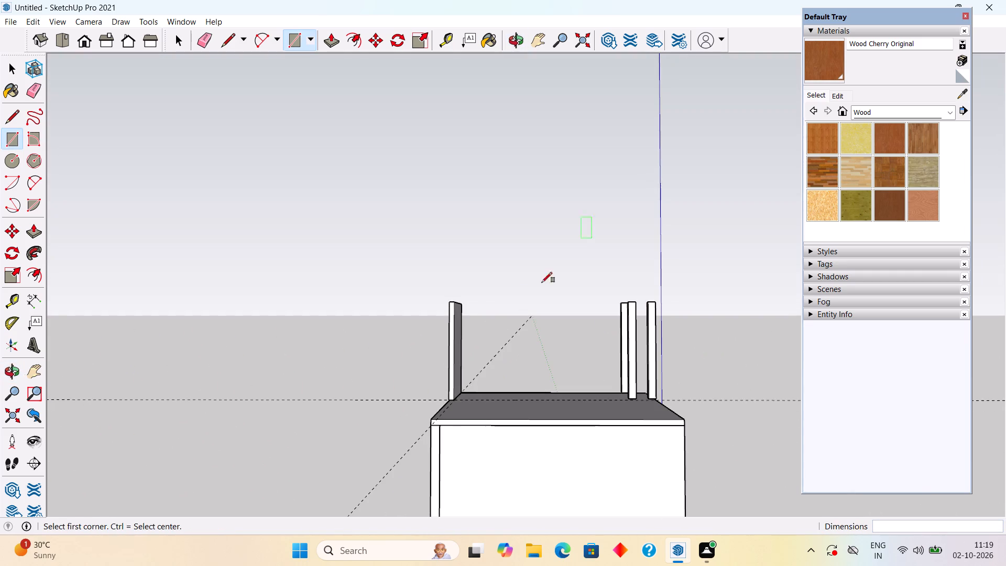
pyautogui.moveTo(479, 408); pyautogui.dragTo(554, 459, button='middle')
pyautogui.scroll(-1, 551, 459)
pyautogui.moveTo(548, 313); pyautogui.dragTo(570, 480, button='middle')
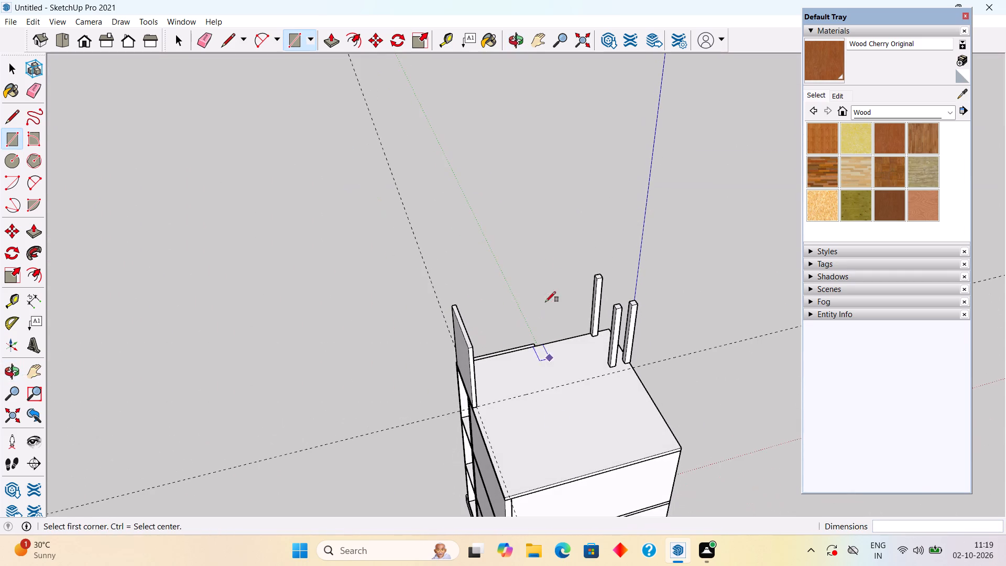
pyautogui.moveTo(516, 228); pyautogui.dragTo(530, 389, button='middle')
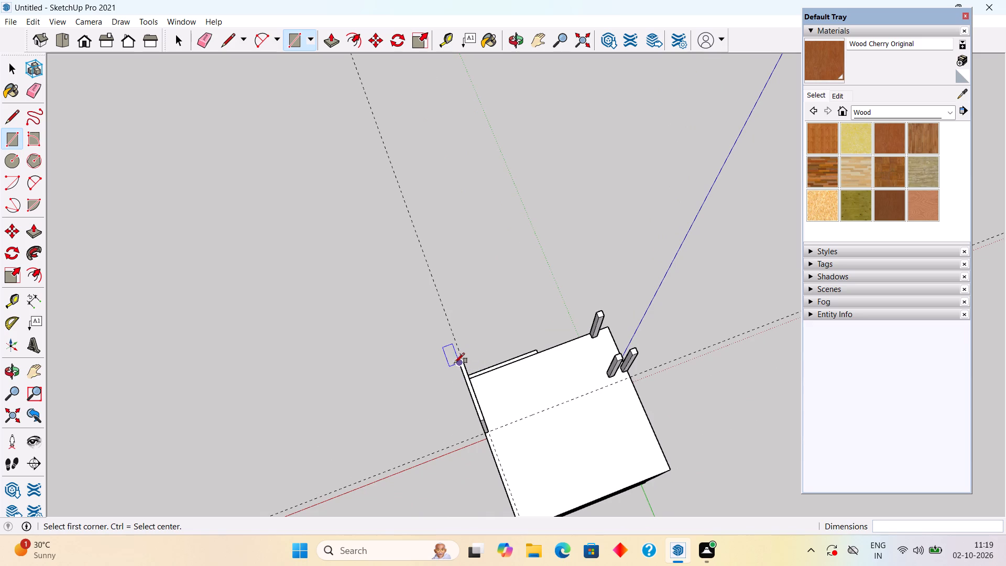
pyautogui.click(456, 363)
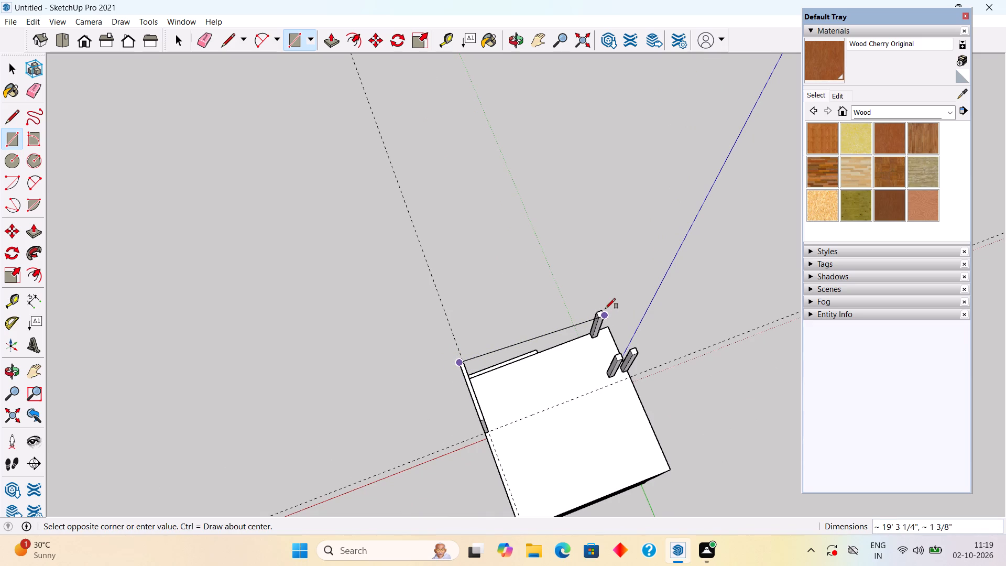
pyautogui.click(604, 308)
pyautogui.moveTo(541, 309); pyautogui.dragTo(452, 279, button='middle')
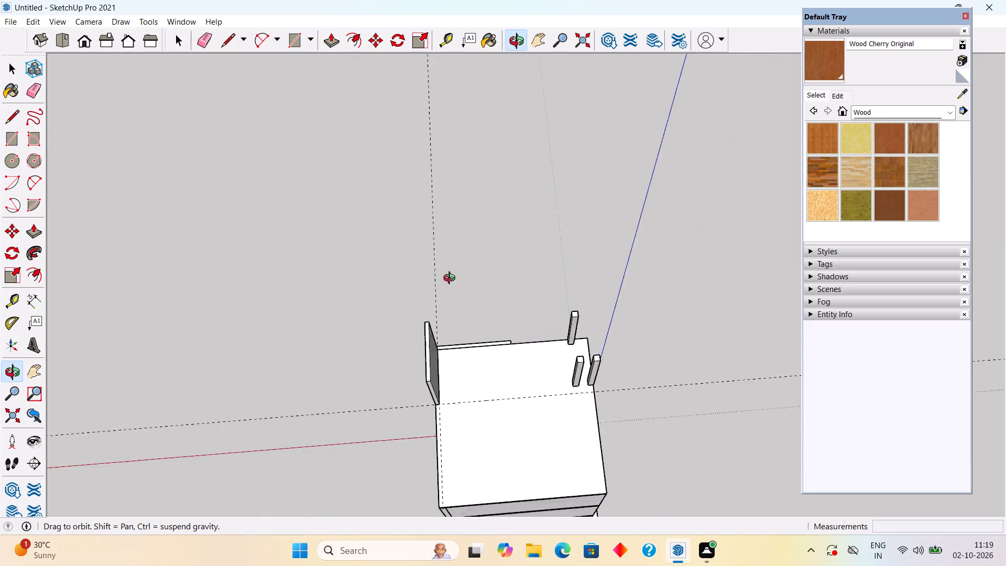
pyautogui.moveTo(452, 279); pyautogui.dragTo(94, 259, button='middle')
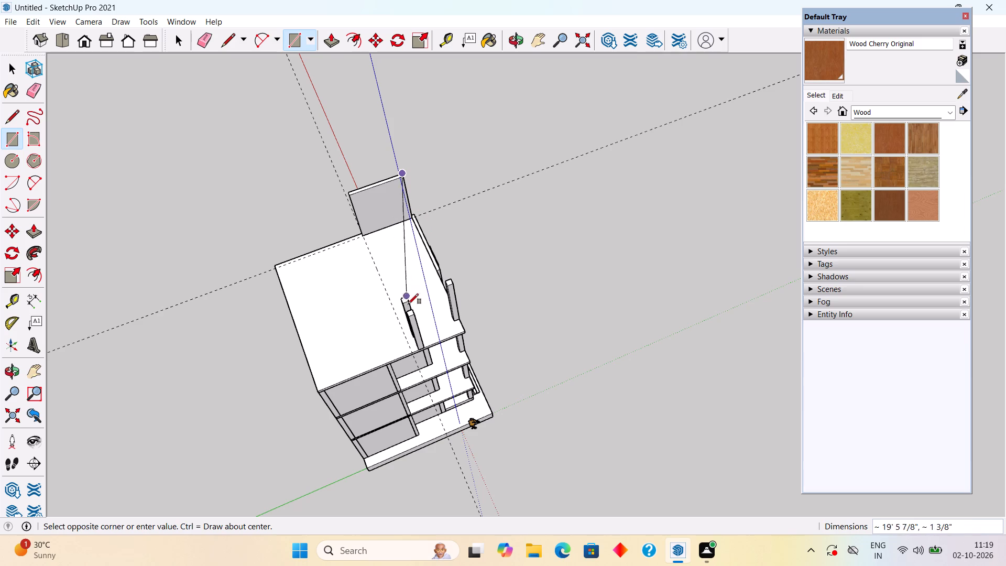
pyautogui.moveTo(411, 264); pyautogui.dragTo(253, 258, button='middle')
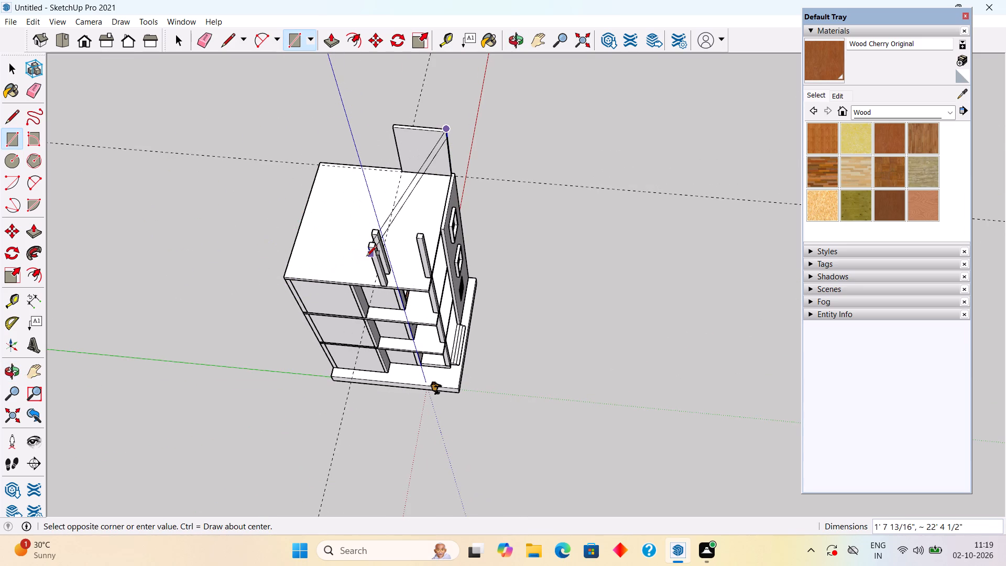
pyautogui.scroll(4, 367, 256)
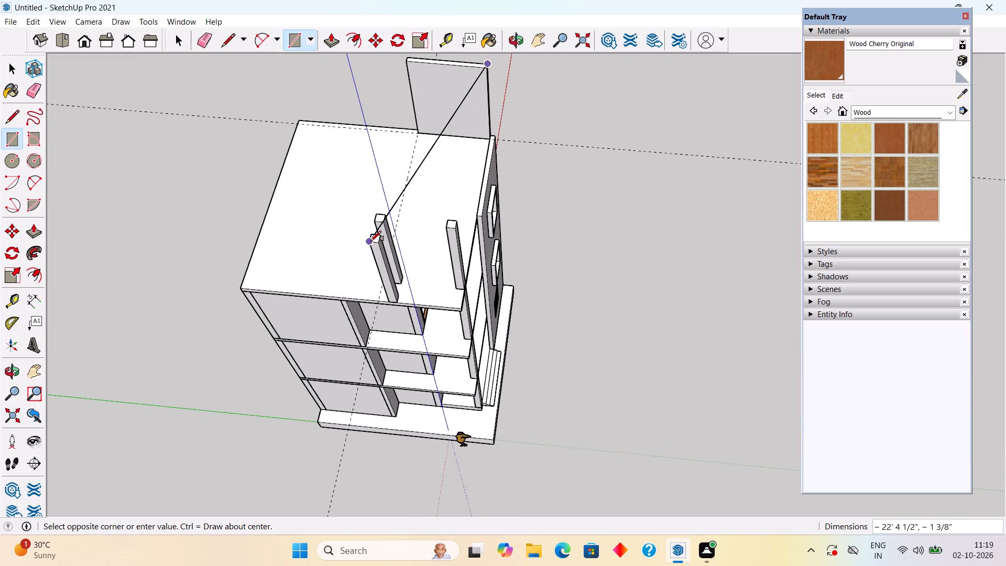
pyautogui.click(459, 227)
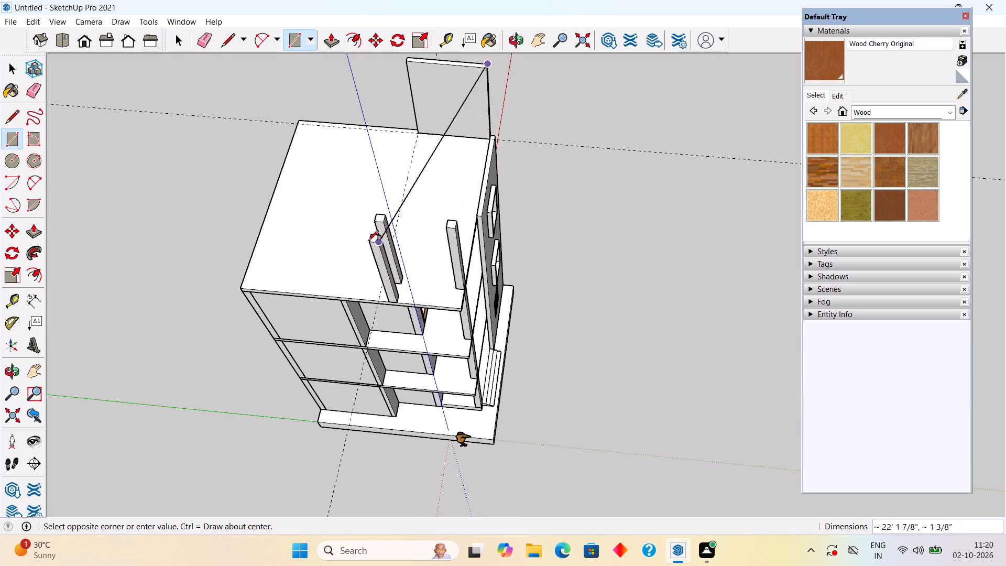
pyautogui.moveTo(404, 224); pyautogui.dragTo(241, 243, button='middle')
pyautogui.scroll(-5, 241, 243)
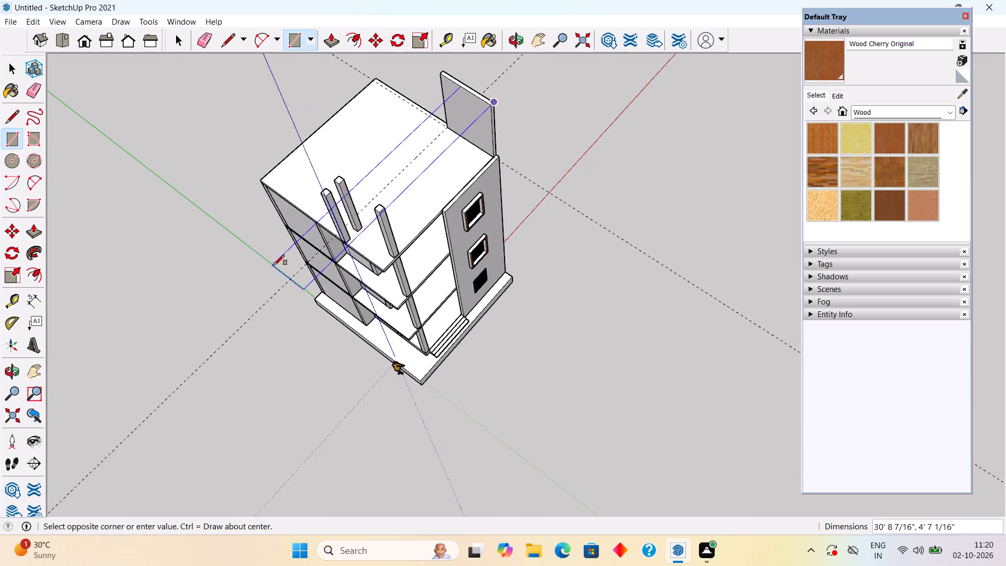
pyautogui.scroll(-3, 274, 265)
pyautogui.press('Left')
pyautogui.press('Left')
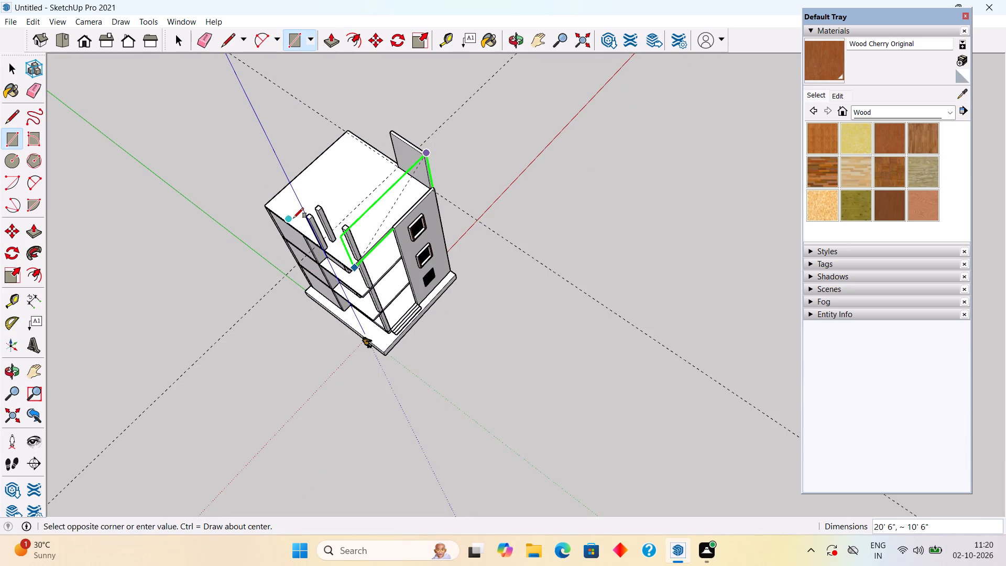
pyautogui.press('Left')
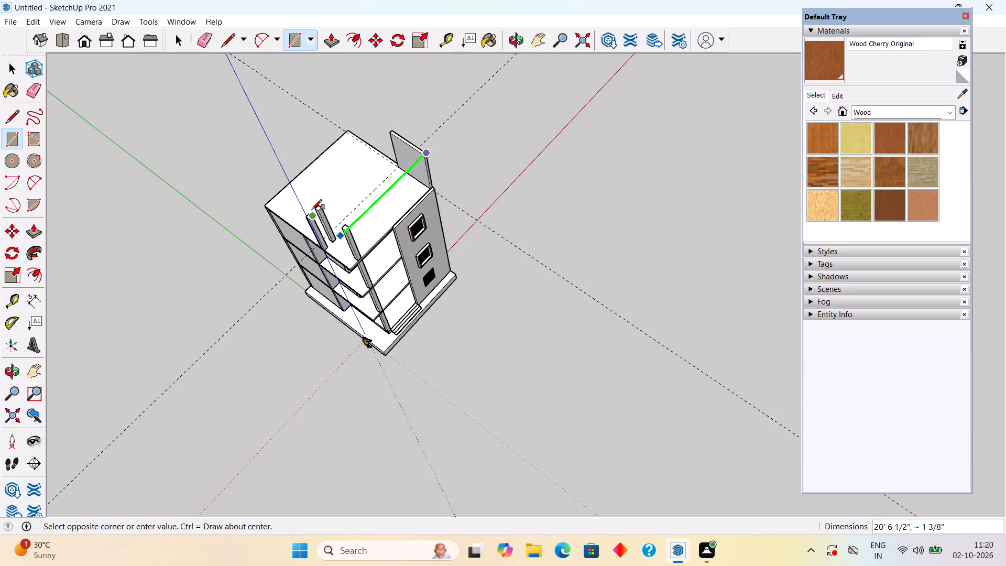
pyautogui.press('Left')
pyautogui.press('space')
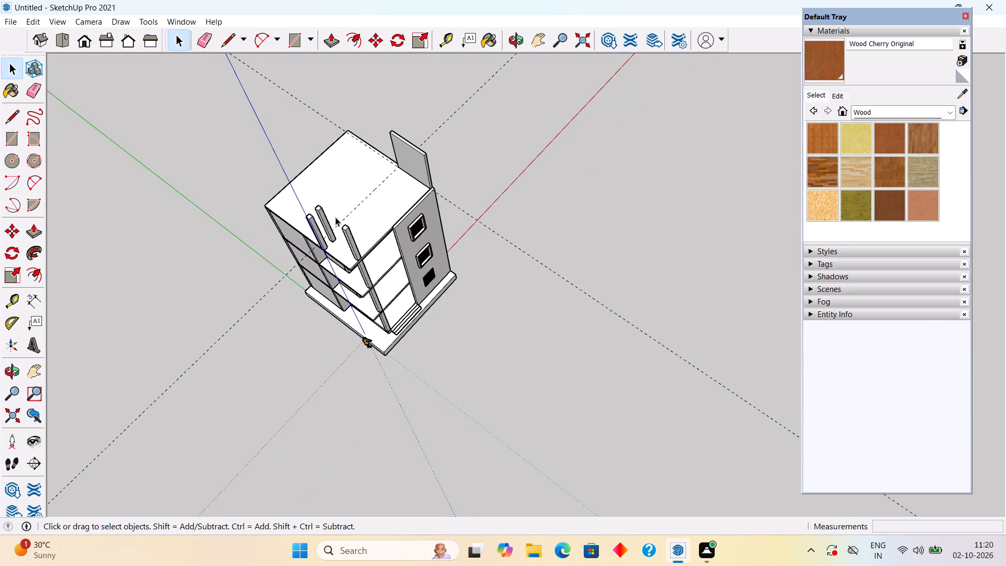
# Copy the rooftop column on the slab's side edge 6' along that edge to the slab corner near the front column.
pyautogui.moveTo(407, 147); pyautogui.dragTo(427, 259, button='middle')
pyautogui.scroll(-3, 427, 259)
pyautogui.moveTo(340, 323); pyautogui.dragTo(235, 197, button='middle')
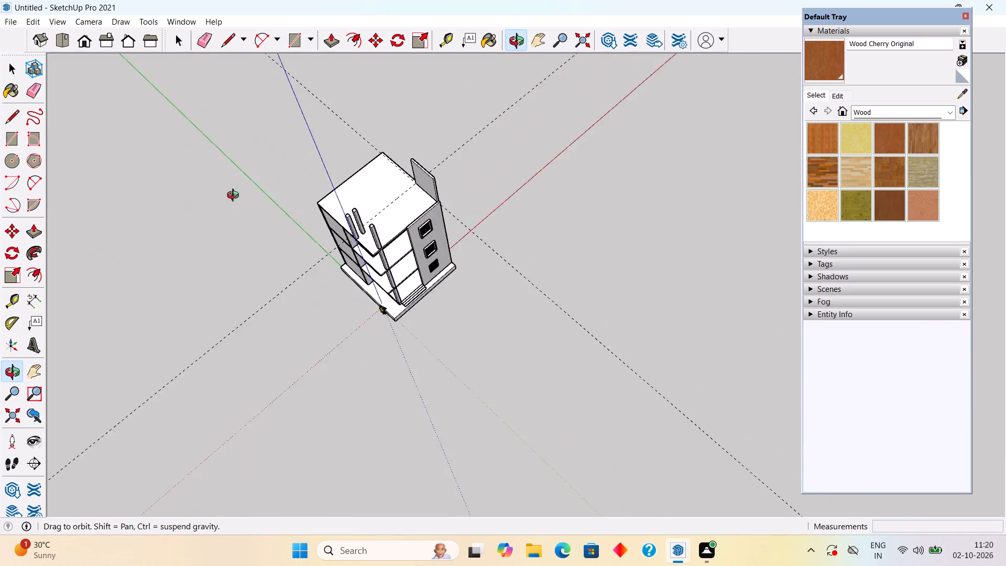
pyautogui.moveTo(235, 197); pyautogui.dragTo(204, 192, button='middle')
pyautogui.moveTo(553, 209); pyautogui.dragTo(220, 274, button='middle')
pyautogui.scroll(-4, 509, 167)
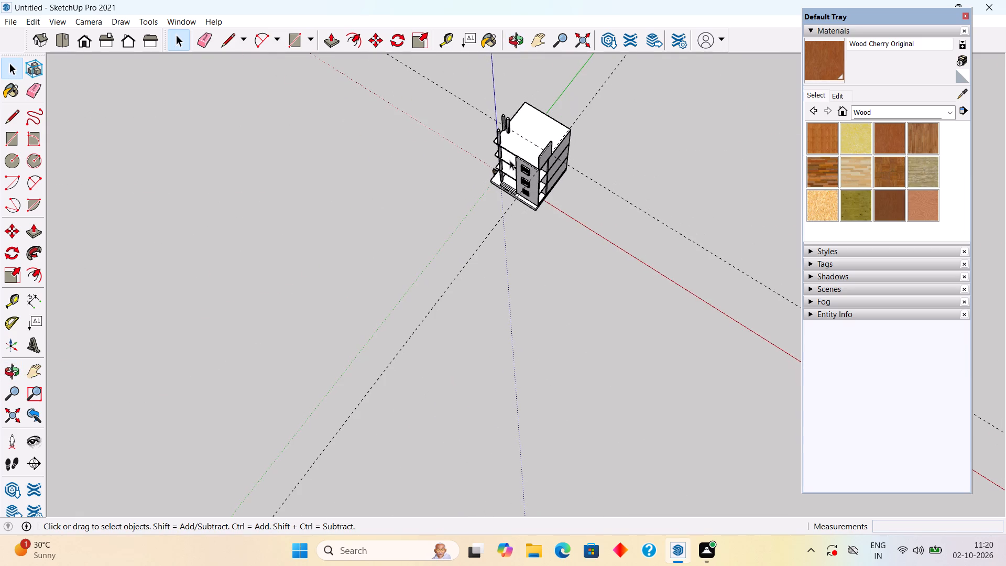
pyautogui.scroll(3, 512, 124)
pyautogui.scroll(3, 442, 176)
pyautogui.moveTo(468, 140); pyautogui.dragTo(774, 148, button='middle')
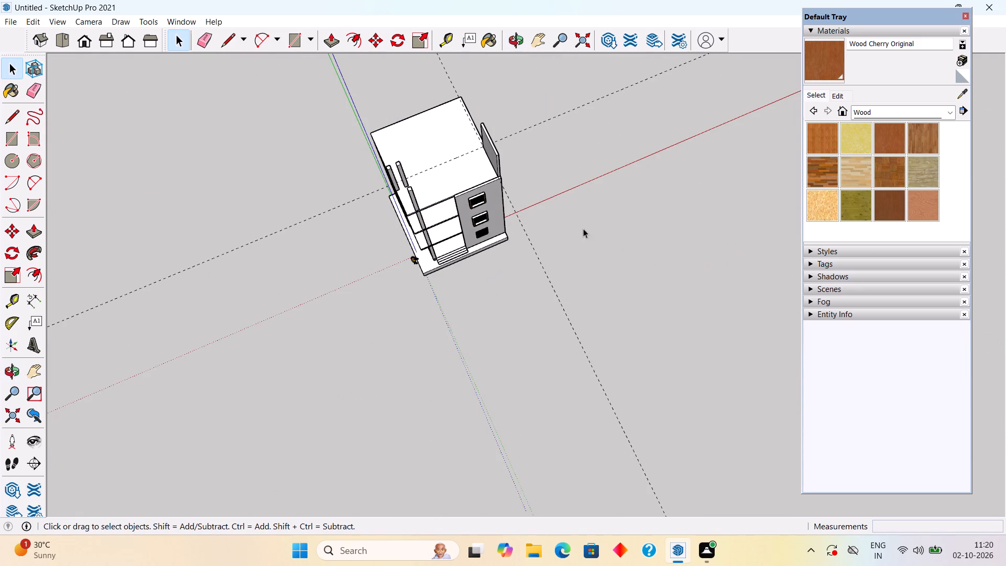
pyautogui.moveTo(362, 242); pyautogui.dragTo(488, 197, button='middle')
pyautogui.scroll(5, 399, 229)
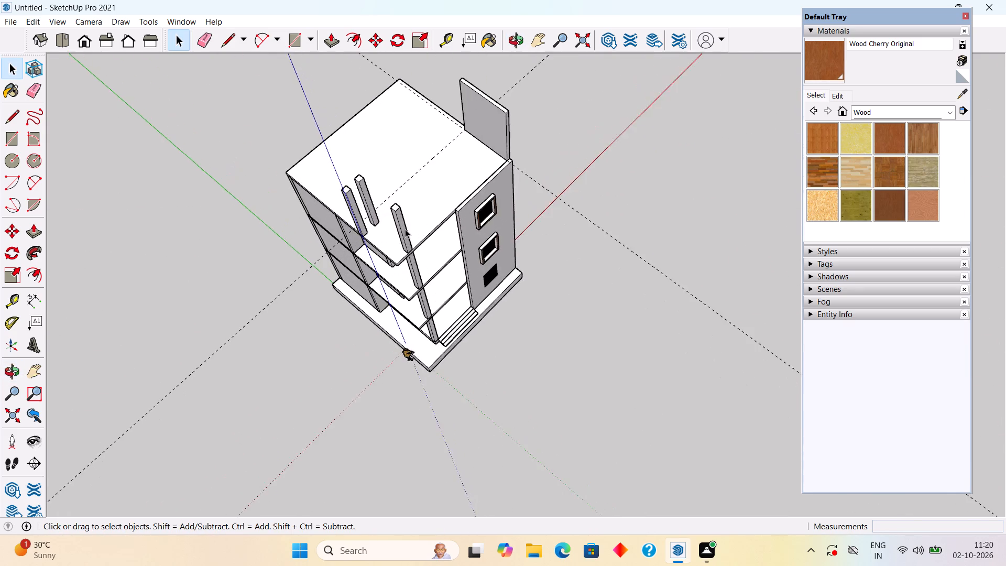
pyautogui.scroll(4, 405, 229)
pyautogui.click(341, 231)
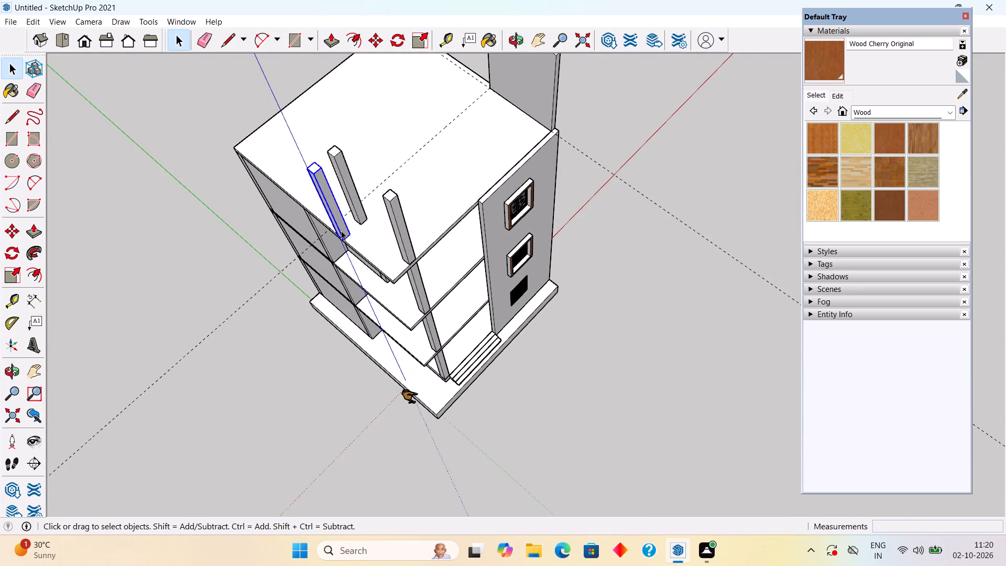
pyautogui.press('m')
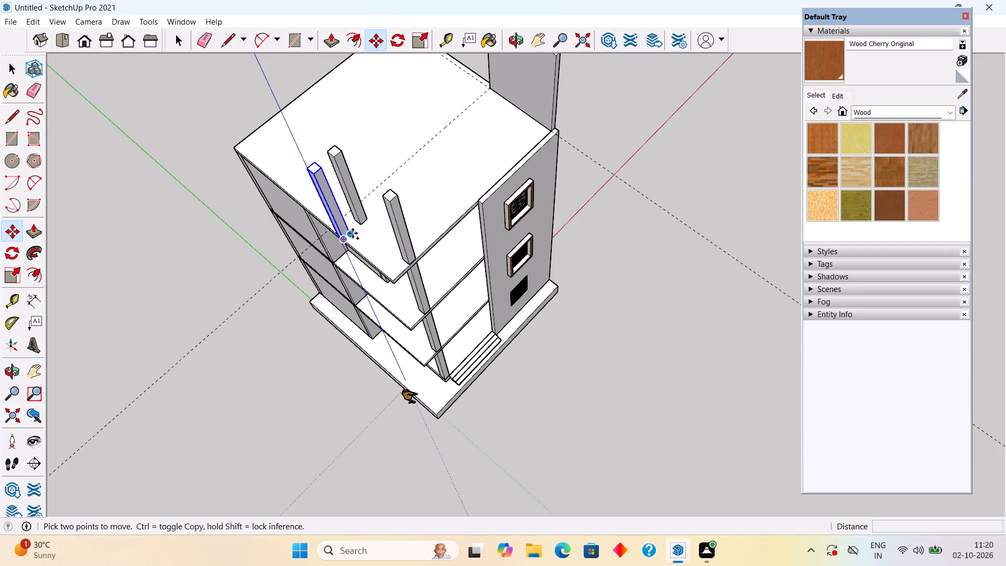
pyautogui.click(353, 233)
pyautogui.scroll(4, 400, 277)
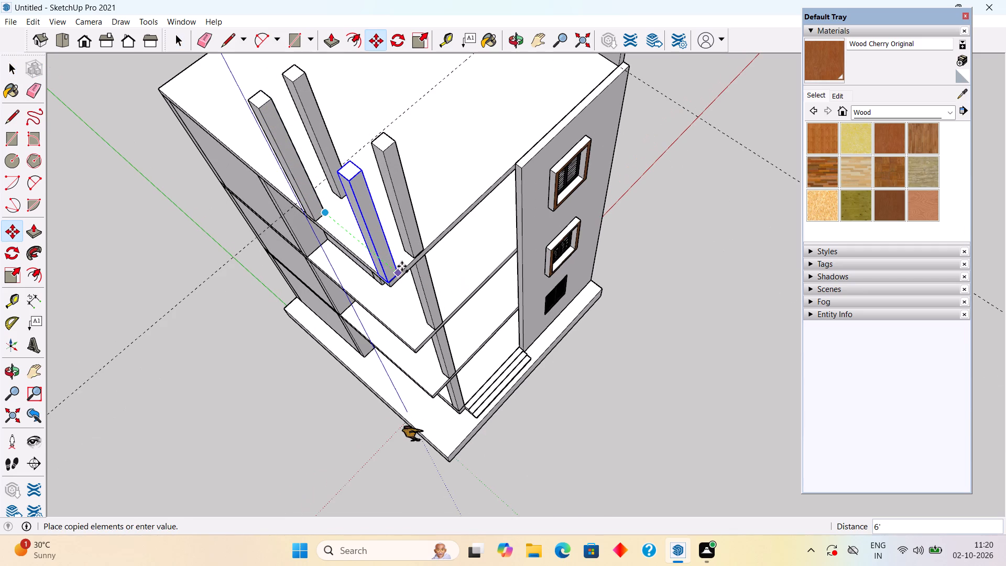
pyautogui.click(402, 267)
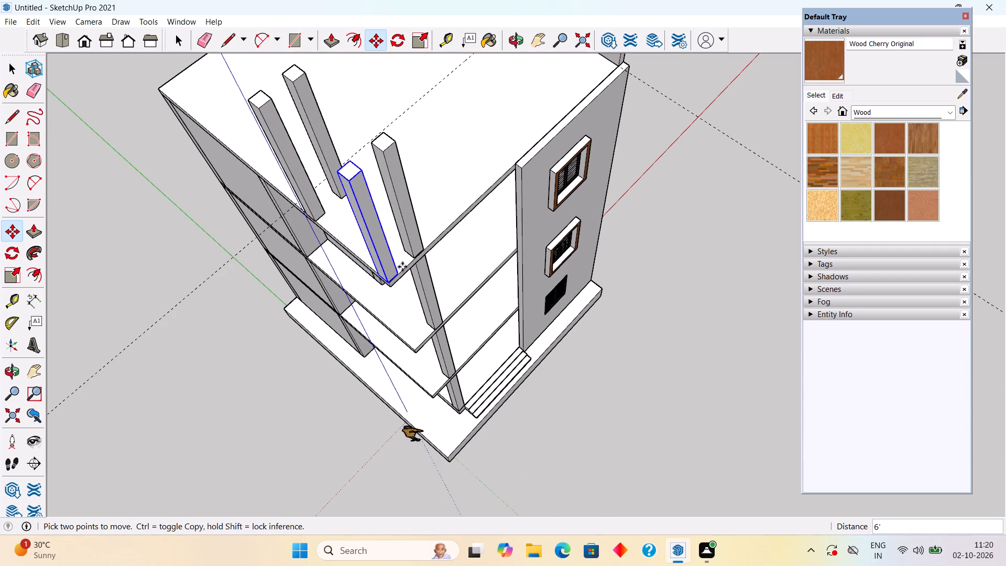
pyautogui.press('space')
pyautogui.scroll(-10, 403, 267)
pyautogui.click(256, 260)
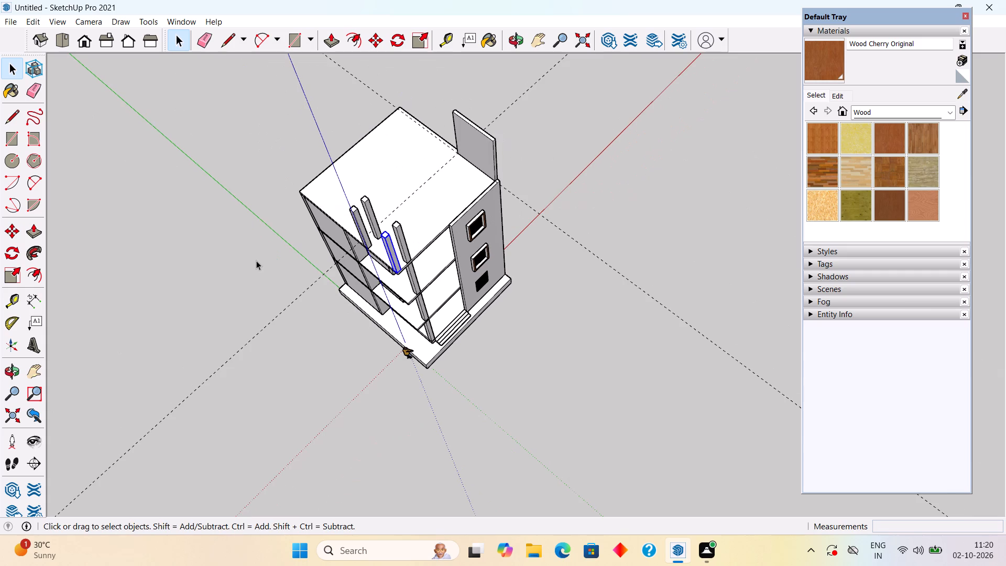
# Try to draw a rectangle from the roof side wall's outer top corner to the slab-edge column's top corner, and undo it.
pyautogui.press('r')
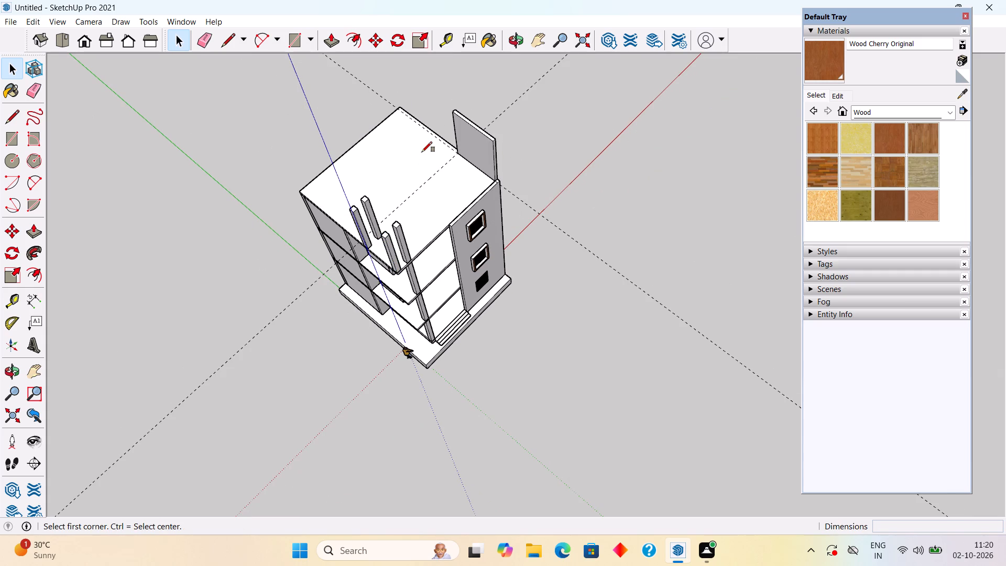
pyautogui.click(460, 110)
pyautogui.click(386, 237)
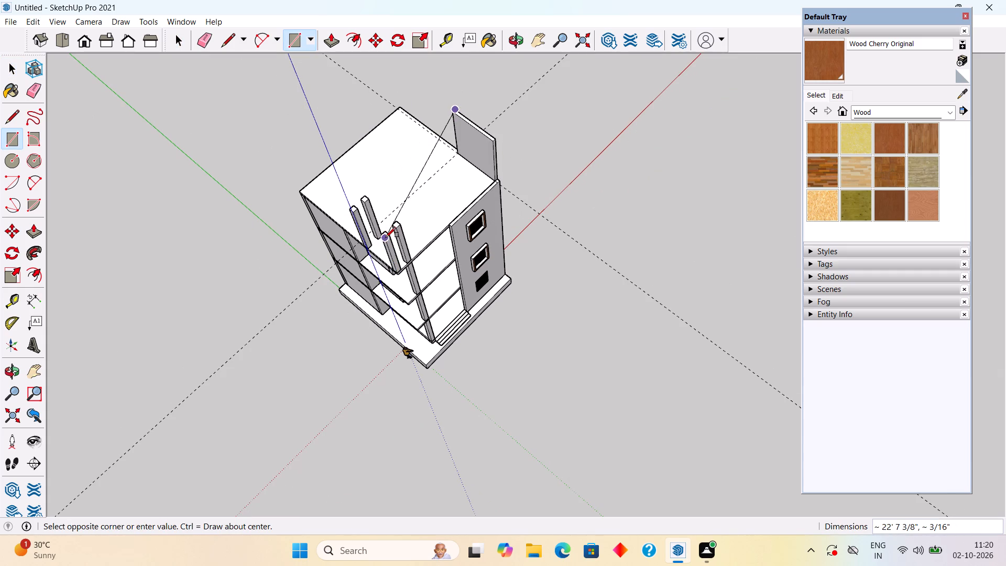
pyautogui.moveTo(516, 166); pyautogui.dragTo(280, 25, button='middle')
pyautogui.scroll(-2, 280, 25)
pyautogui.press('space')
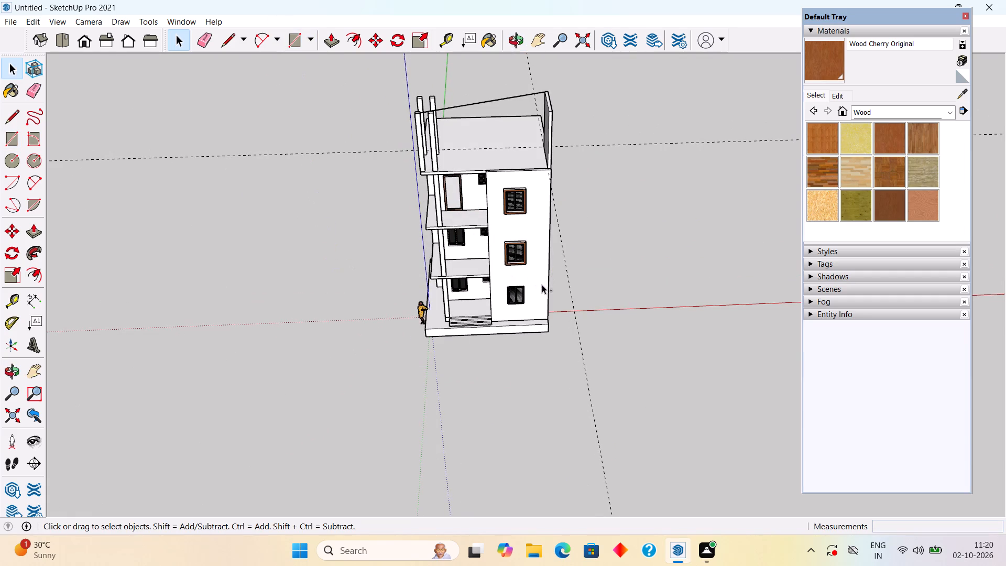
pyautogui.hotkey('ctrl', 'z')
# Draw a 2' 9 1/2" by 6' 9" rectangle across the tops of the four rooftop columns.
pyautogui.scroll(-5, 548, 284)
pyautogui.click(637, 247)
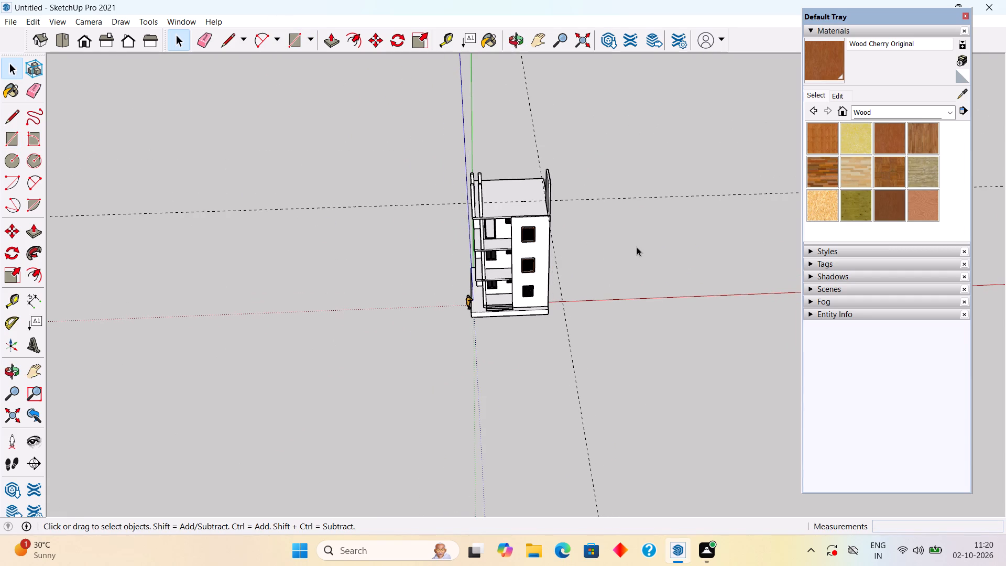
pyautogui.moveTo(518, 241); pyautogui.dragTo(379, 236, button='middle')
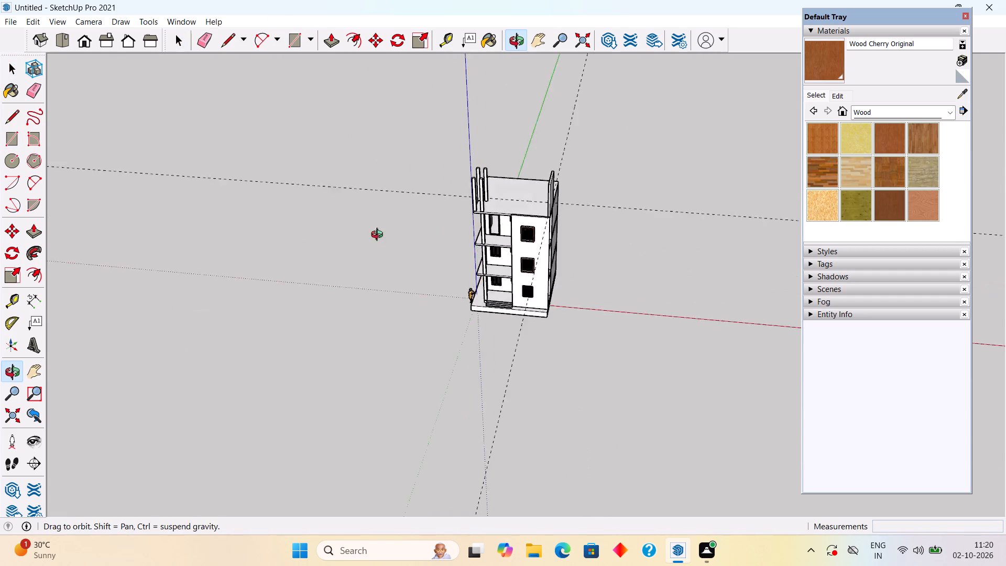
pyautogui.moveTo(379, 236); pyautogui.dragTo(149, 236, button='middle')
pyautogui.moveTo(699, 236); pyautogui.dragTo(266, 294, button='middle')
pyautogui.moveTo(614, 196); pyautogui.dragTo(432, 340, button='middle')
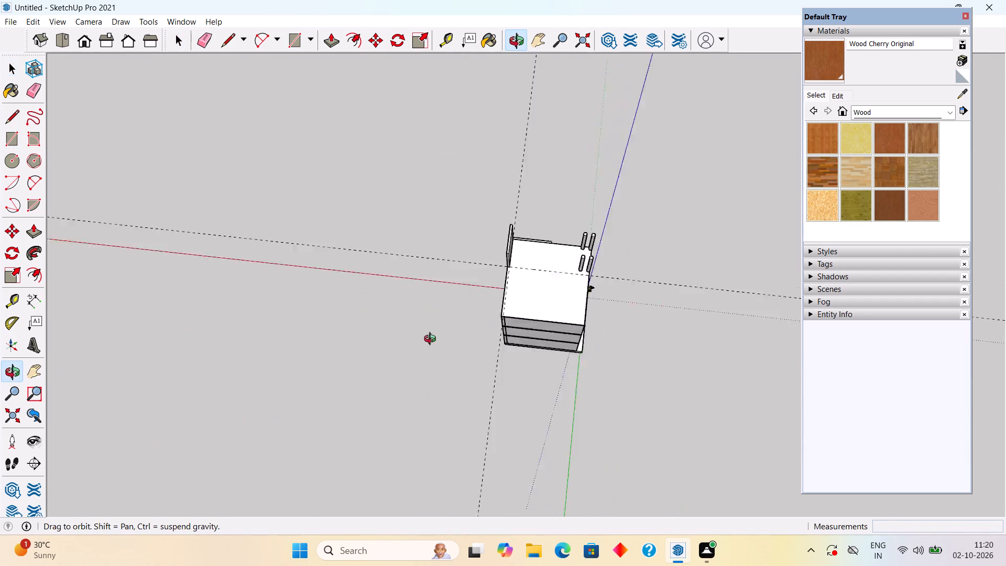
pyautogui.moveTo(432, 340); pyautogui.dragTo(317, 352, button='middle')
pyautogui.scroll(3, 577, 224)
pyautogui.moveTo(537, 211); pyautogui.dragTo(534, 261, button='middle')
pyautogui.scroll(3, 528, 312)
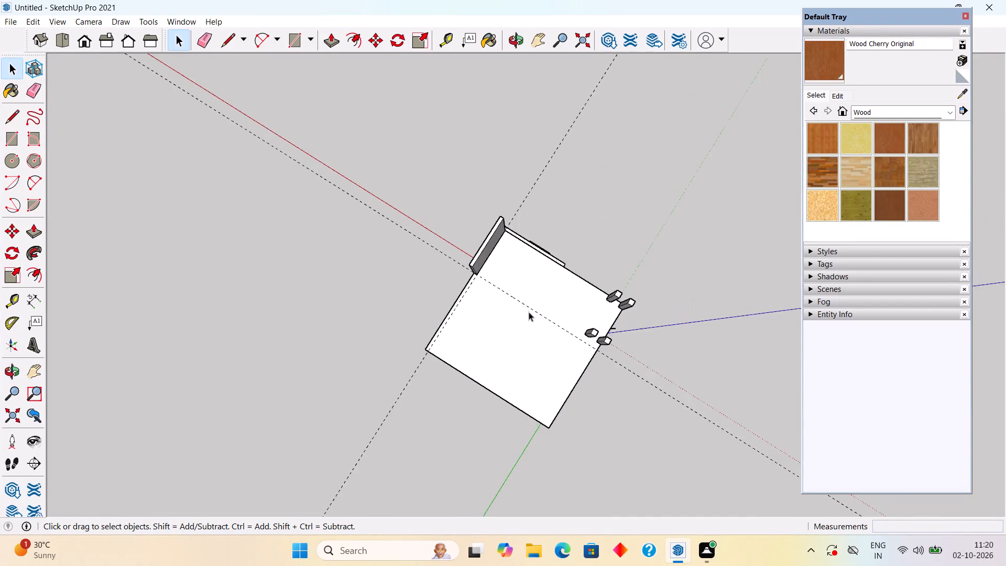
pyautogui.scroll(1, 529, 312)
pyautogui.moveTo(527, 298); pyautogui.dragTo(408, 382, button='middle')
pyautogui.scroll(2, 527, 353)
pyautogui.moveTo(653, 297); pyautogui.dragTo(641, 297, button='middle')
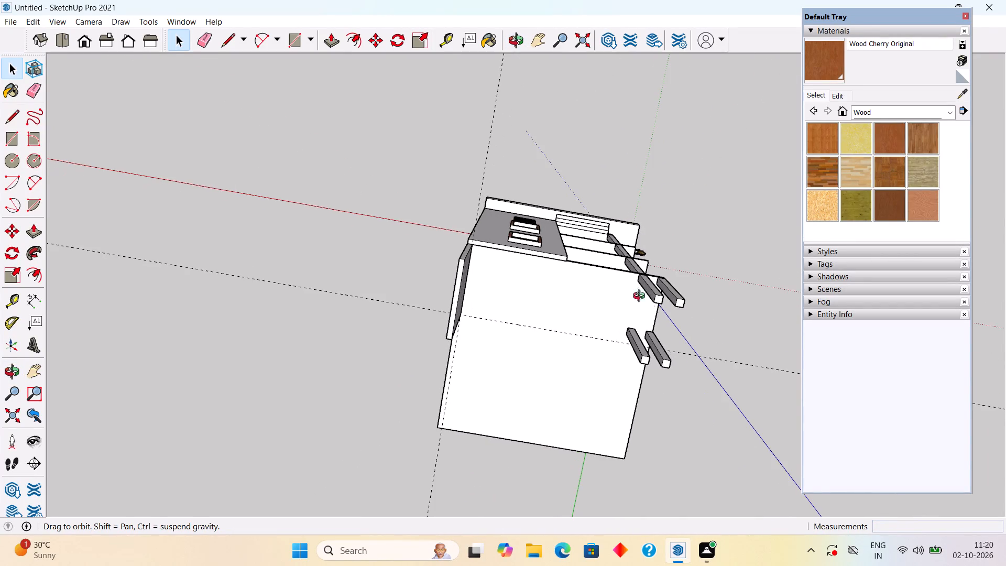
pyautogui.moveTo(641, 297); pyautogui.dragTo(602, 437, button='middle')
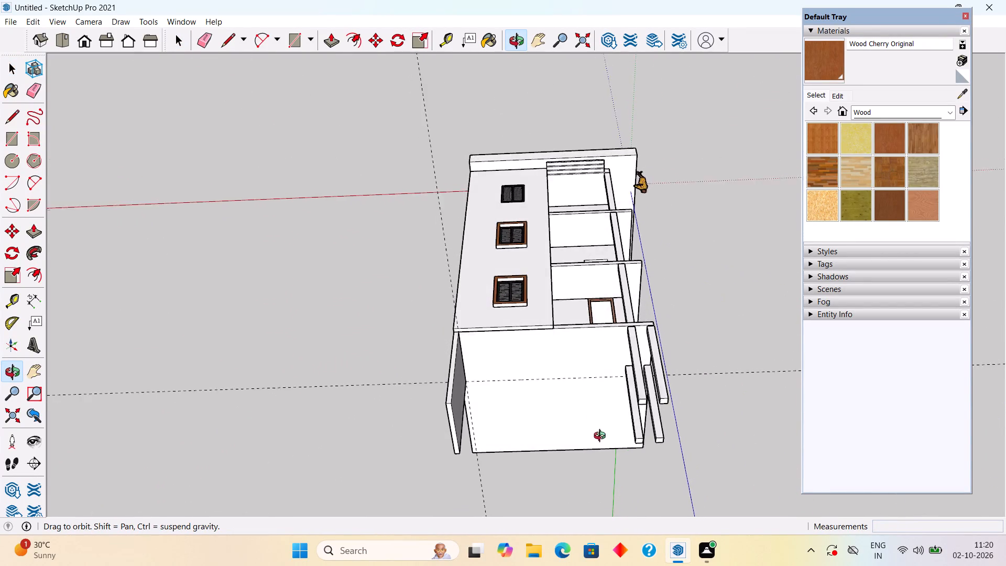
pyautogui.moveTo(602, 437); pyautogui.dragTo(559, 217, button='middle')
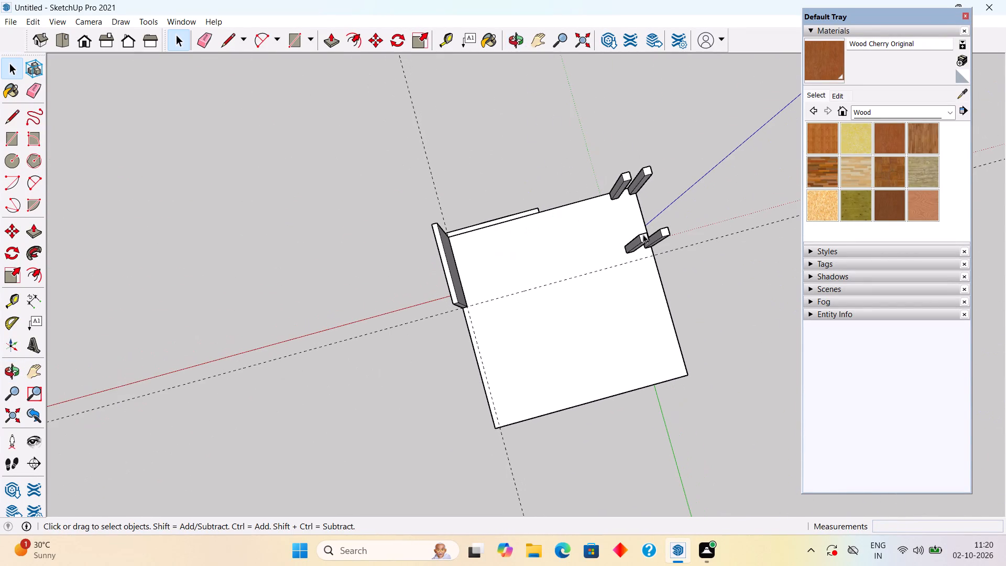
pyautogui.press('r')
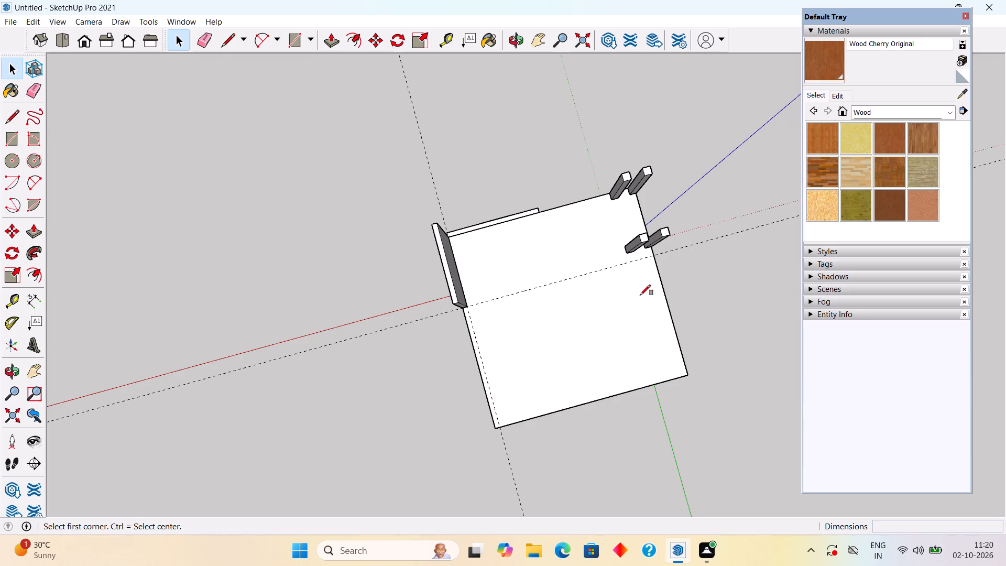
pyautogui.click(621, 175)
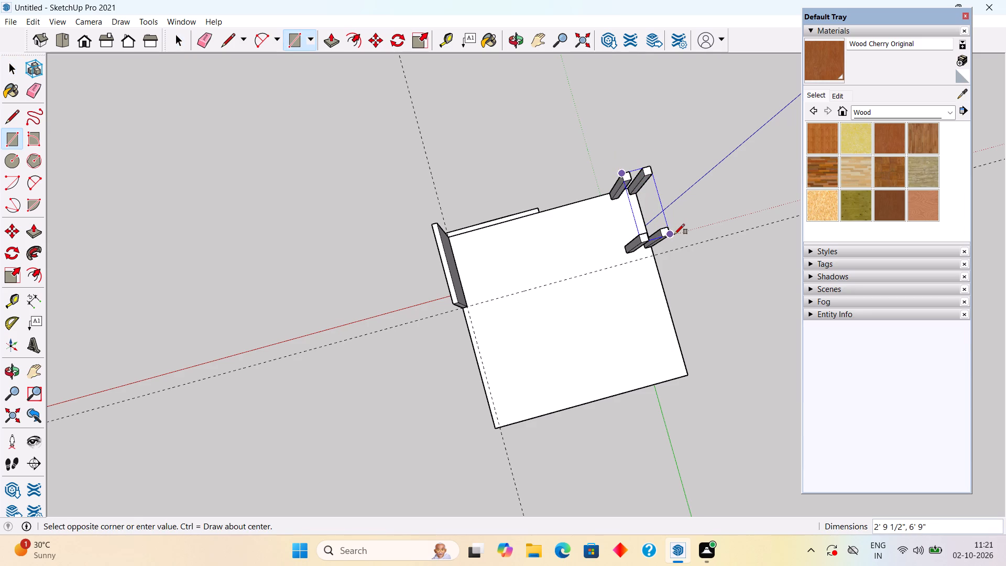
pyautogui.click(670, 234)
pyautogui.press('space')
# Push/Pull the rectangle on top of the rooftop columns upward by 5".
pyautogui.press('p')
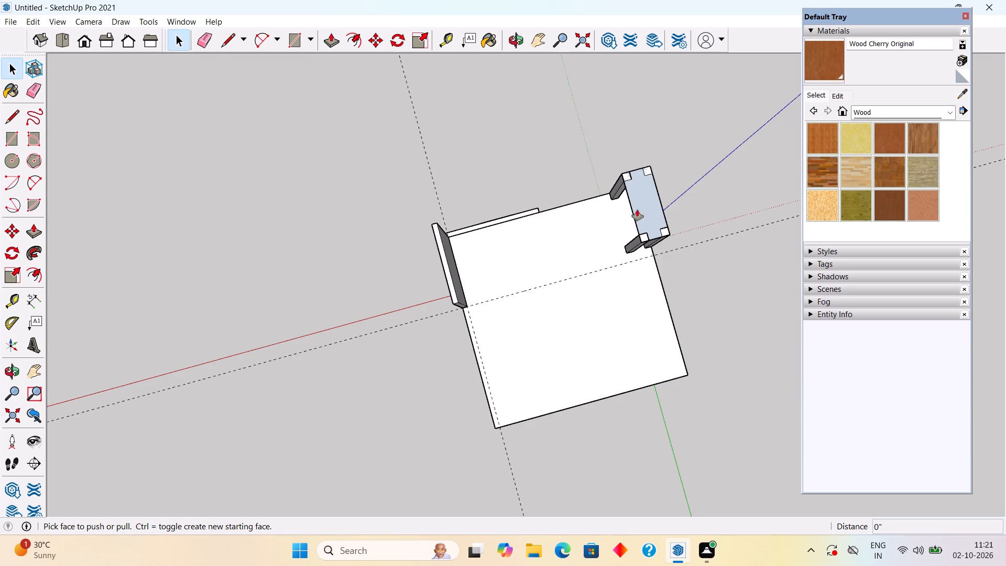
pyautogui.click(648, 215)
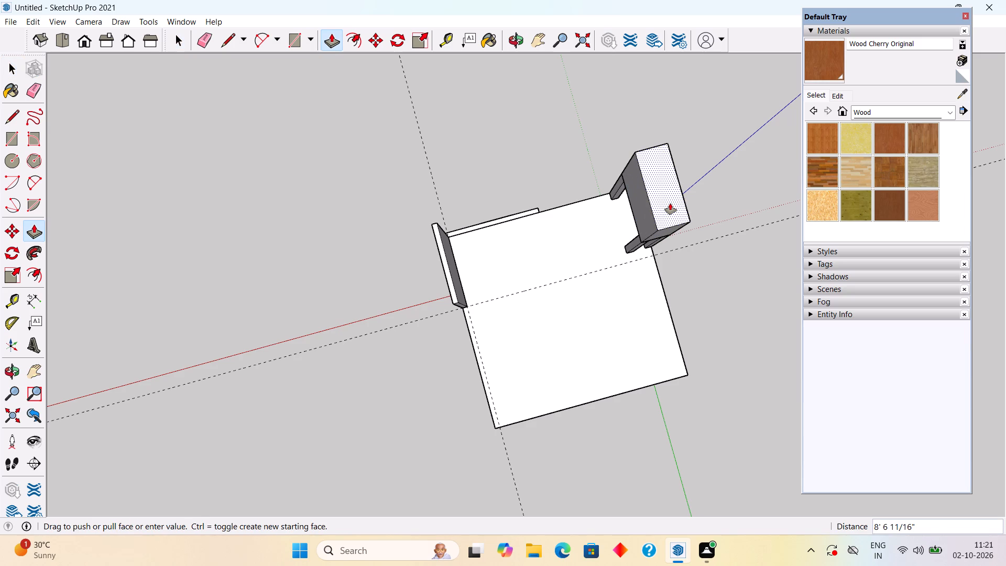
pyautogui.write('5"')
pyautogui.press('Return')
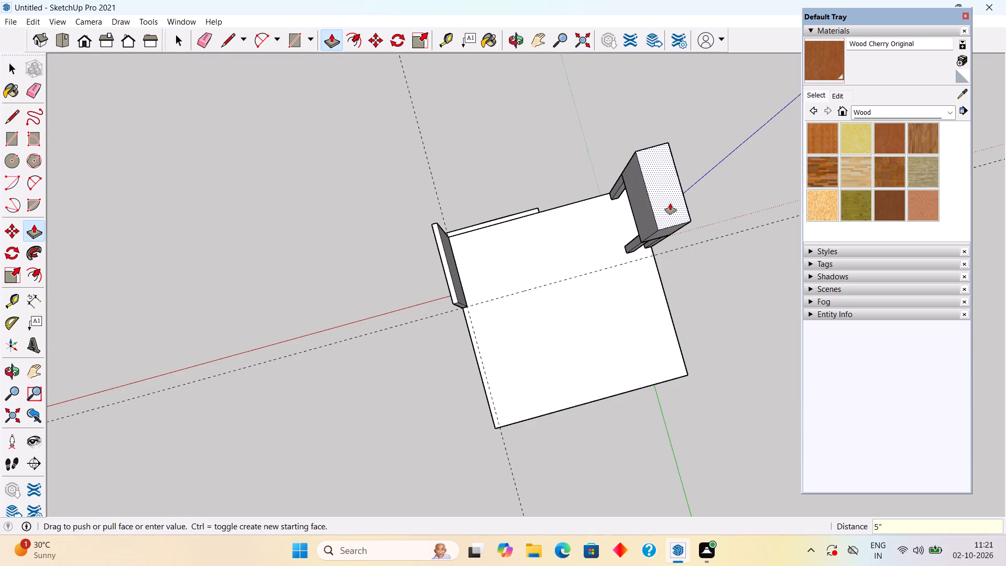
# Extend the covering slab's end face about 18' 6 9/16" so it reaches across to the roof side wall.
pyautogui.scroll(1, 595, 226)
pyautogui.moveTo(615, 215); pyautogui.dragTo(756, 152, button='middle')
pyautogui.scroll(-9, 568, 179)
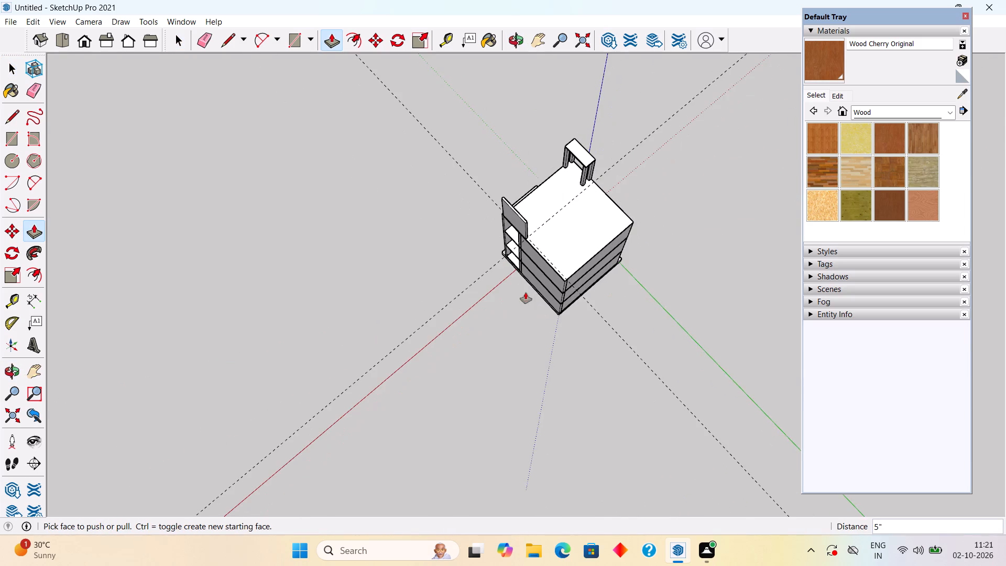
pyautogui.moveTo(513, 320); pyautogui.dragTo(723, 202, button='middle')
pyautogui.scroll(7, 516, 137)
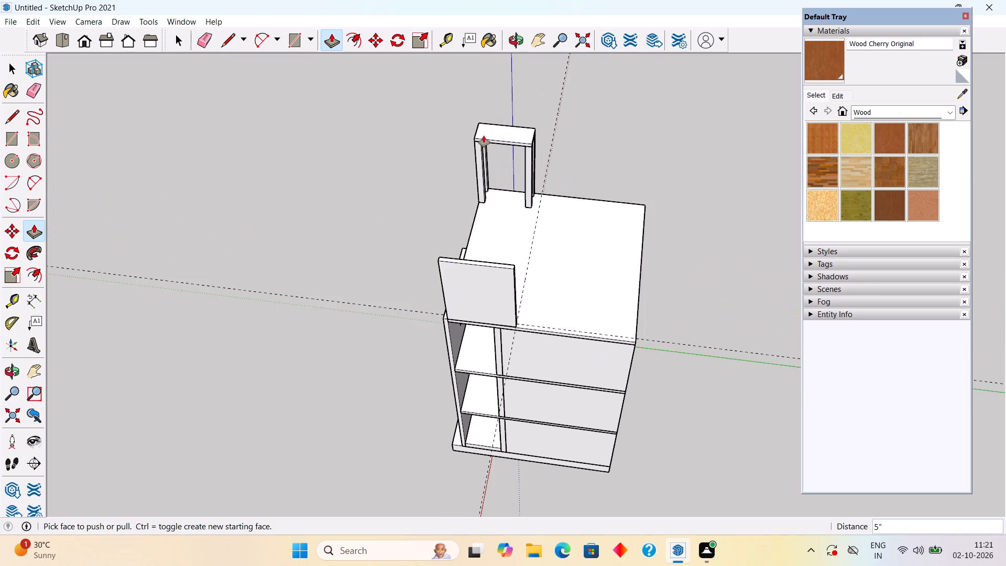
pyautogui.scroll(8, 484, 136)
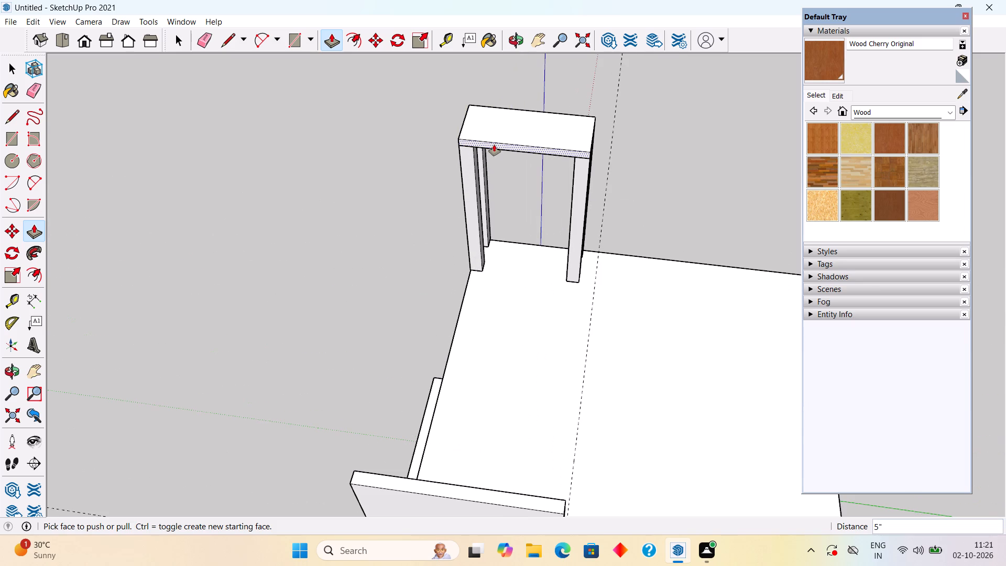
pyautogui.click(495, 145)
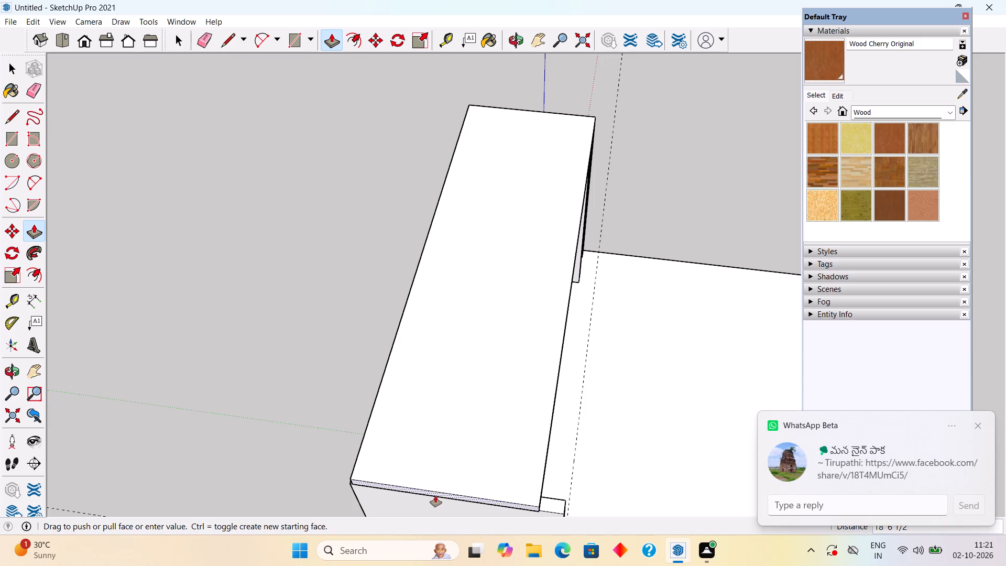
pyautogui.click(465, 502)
# Examine how the covering meets the side wall and how the rooftop column bases sit on the roof slab.
pyautogui.moveTo(531, 474); pyautogui.dragTo(574, 440, button='middle')
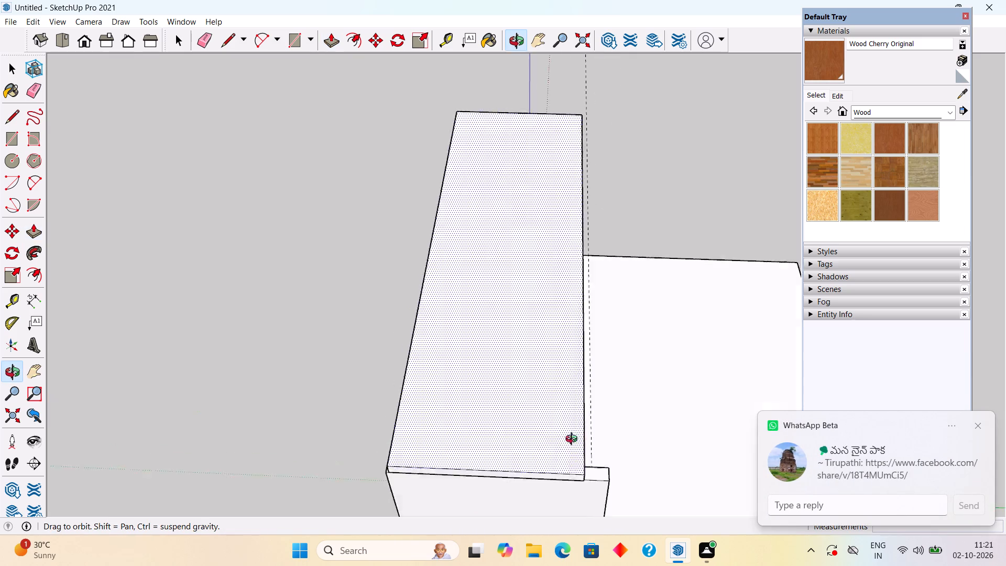
pyautogui.moveTo(574, 440); pyautogui.dragTo(748, 329, button='middle')
pyautogui.moveTo(622, 277); pyautogui.dragTo(546, 205, button='middle')
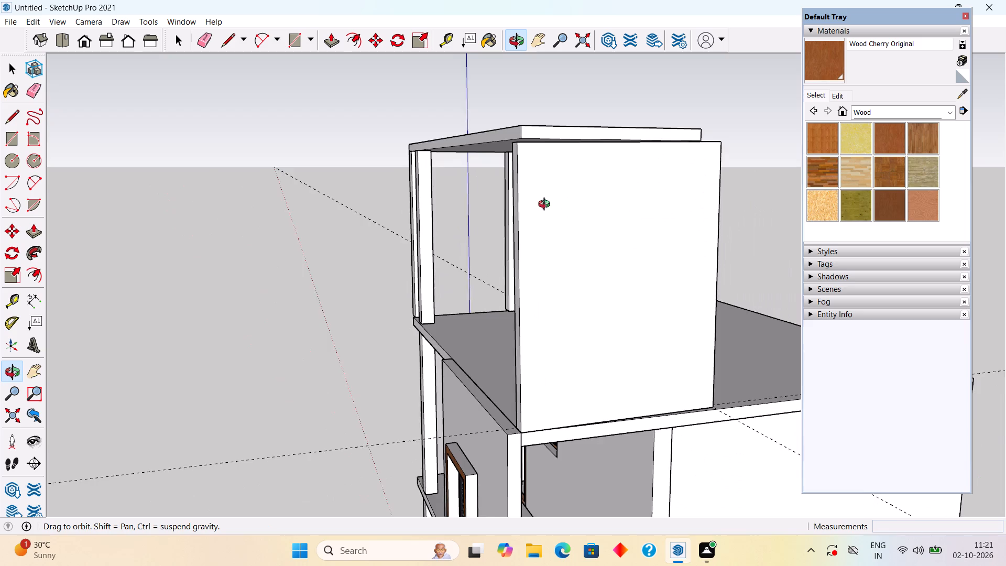
pyautogui.moveTo(546, 205); pyautogui.dragTo(515, 221, button='middle')
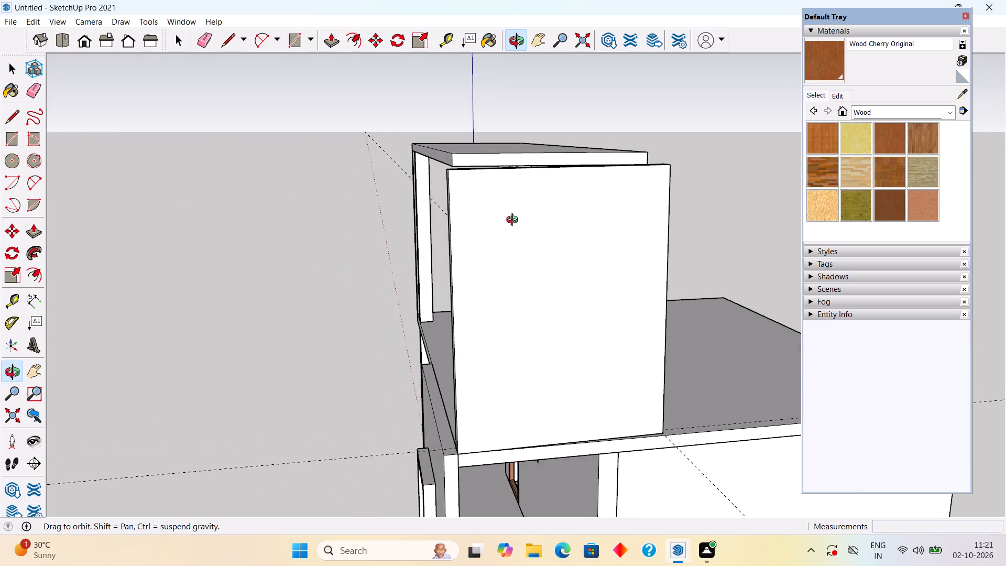
pyautogui.moveTo(515, 221); pyautogui.dragTo(669, 257, button='middle')
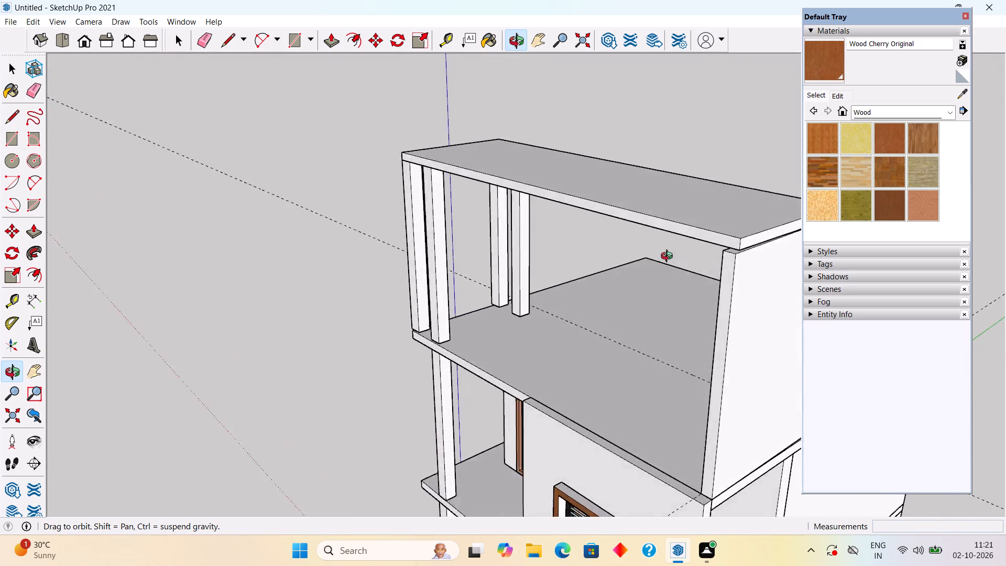
pyautogui.moveTo(669, 257); pyautogui.dragTo(910, 422, button='middle')
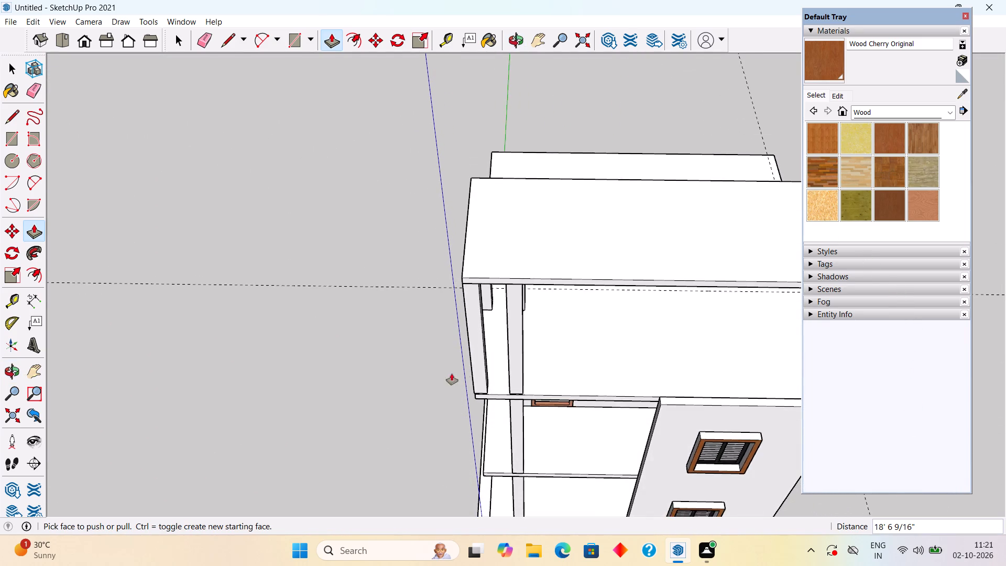
pyautogui.scroll(6, 450, 373)
pyautogui.scroll(9, 637, 440)
pyautogui.moveTo(609, 444); pyautogui.dragTo(604, 219, button='middle')
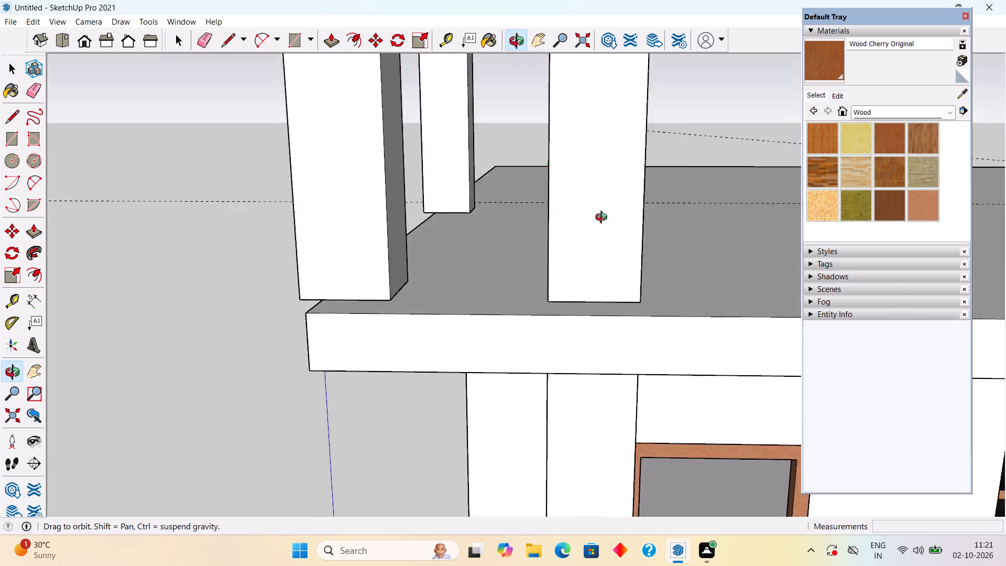
pyautogui.moveTo(604, 219); pyautogui.dragTo(594, 68, button='middle')
pyautogui.moveTo(594, 203); pyautogui.dragTo(566, 33, button='middle')
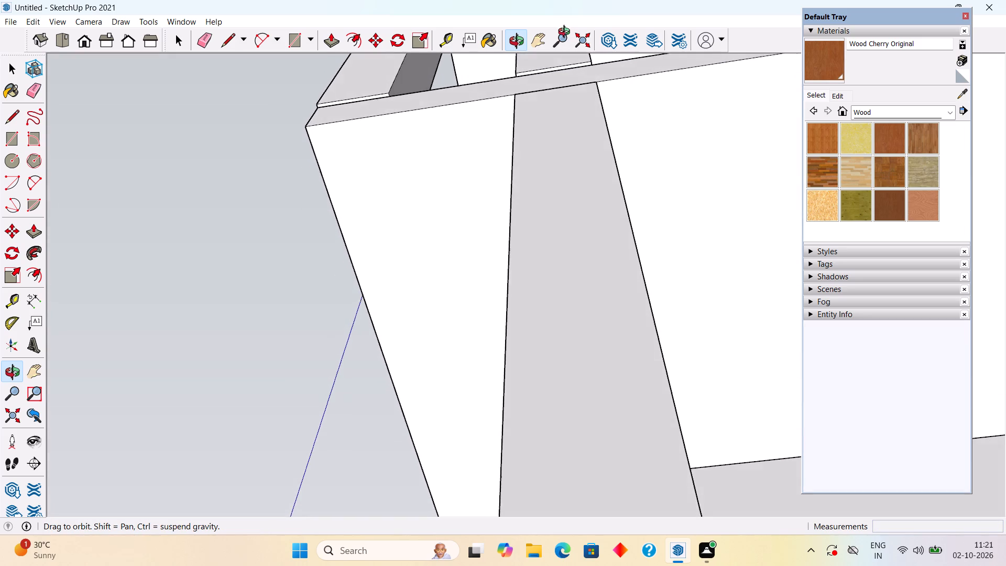
pyautogui.moveTo(566, 33); pyautogui.dragTo(397, 306, button='middle')
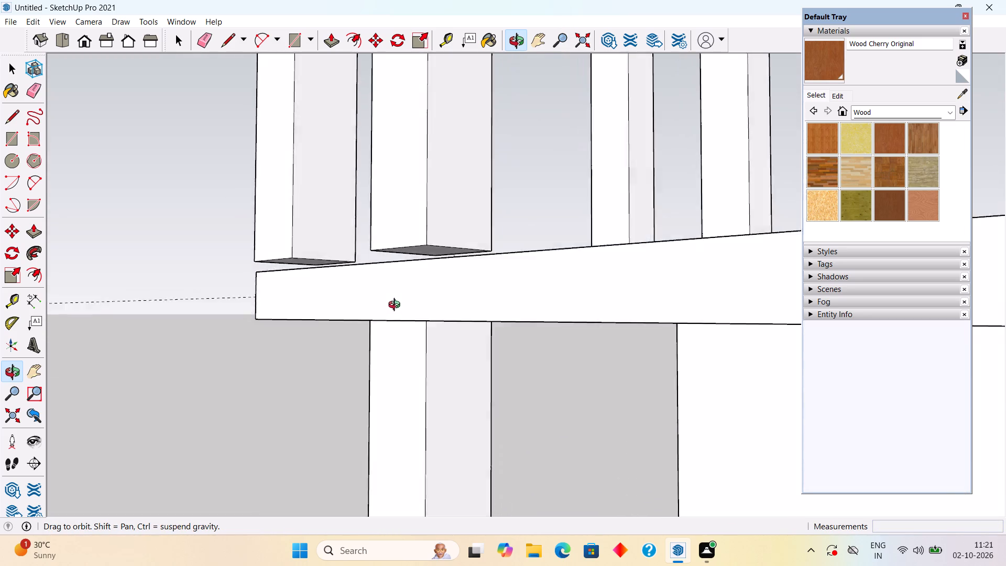
pyautogui.moveTo(397, 306); pyautogui.dragTo(391, 332, button='middle')
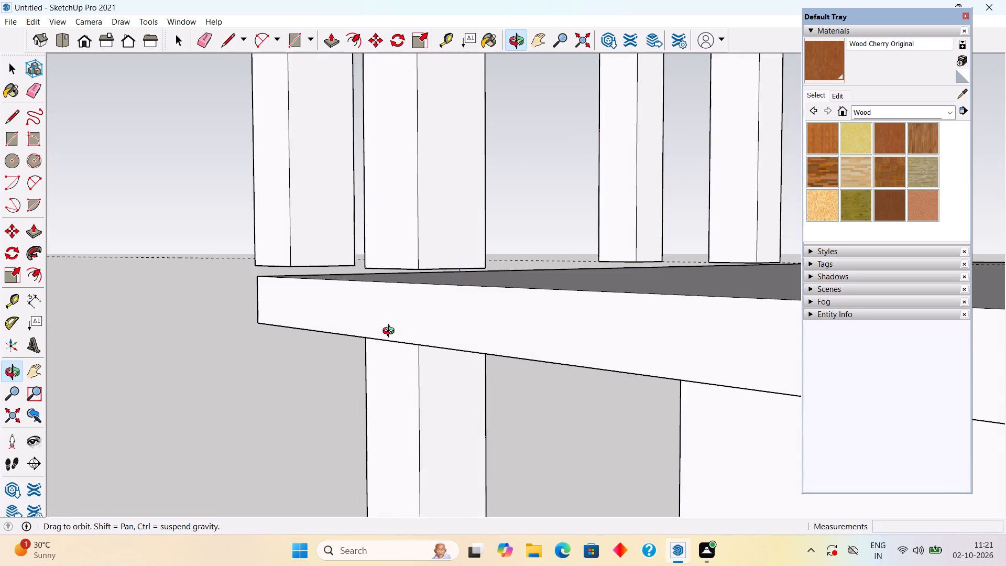
pyautogui.moveTo(391, 332); pyautogui.dragTo(338, 356, button='middle')
pyautogui.scroll(-5, 520, 292)
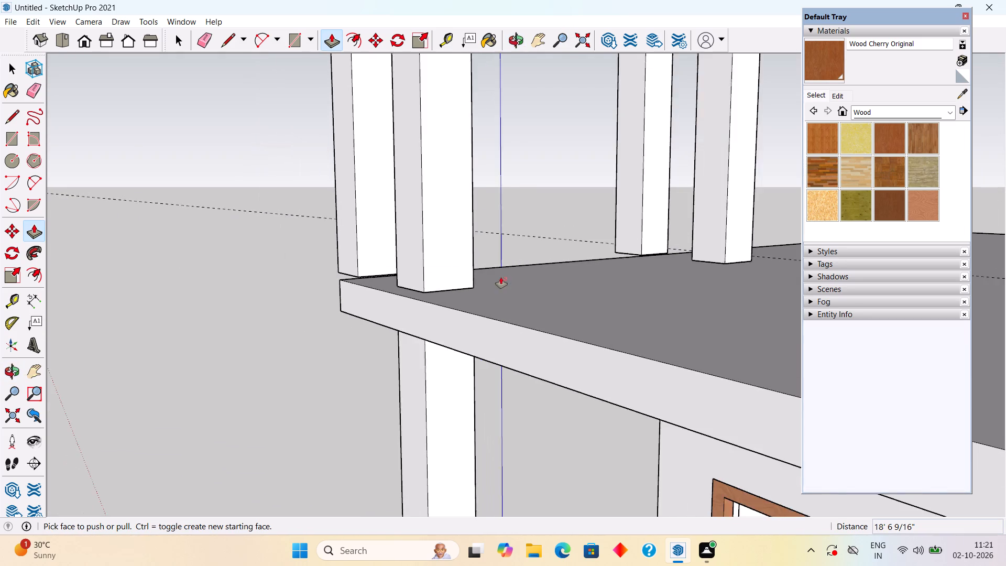
pyautogui.scroll(-13, 501, 277)
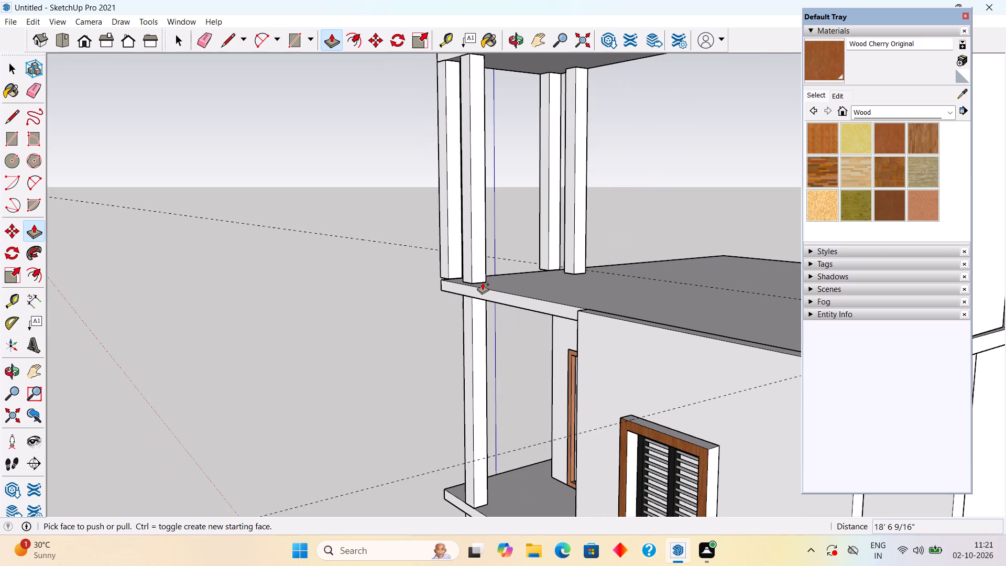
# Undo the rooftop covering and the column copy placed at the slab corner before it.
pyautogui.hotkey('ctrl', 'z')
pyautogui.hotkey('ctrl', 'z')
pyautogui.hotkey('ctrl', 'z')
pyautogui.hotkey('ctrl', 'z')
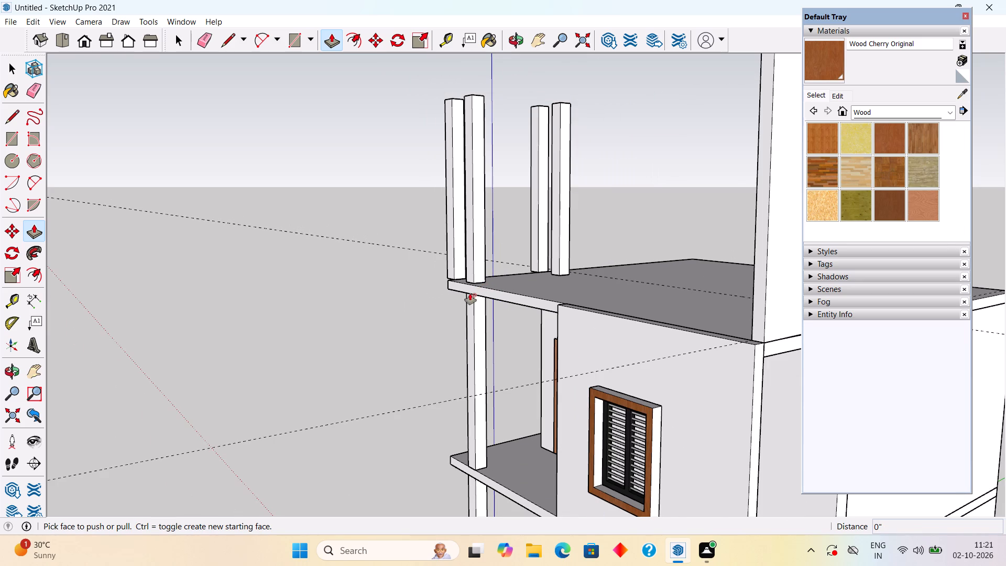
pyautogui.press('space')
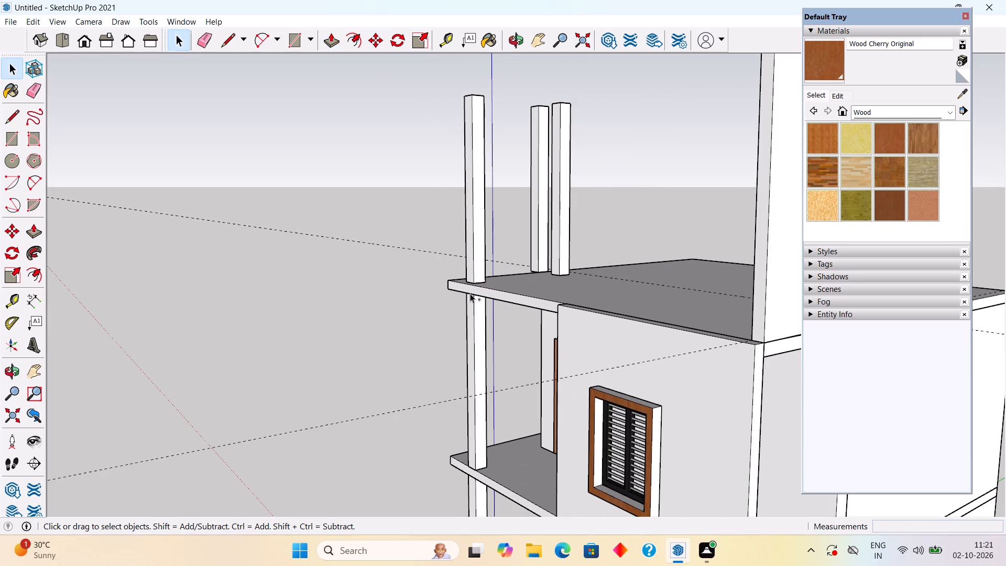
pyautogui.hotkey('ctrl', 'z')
# Delete the remaining rooftop columns standing near the roof slab's edges, keeping the side wall.
pyautogui.scroll(6, 486, 283)
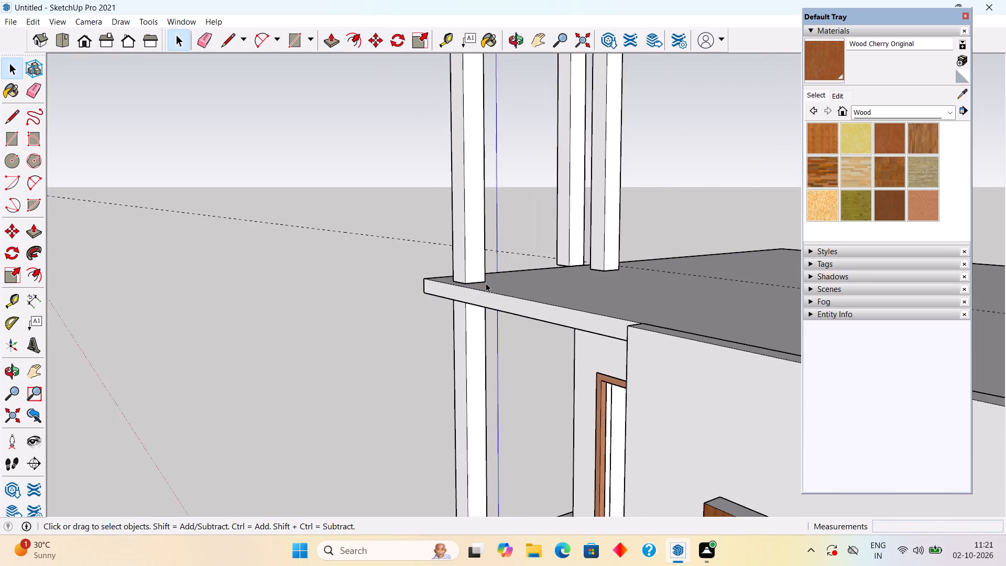
pyautogui.scroll(8, 486, 283)
pyautogui.click(458, 149)
pyautogui.scroll(-10, 479, 156)
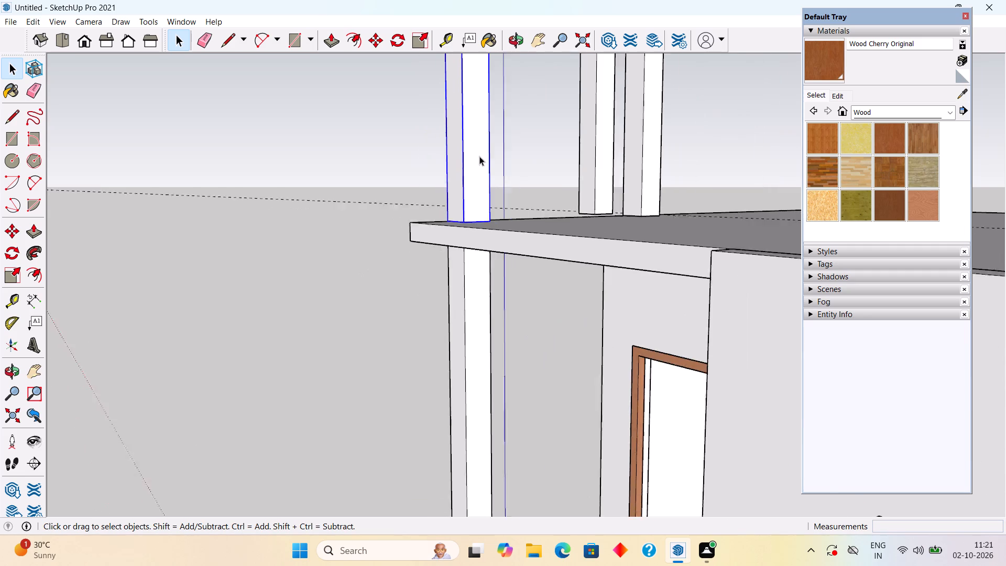
pyautogui.scroll(-1, 479, 156)
pyautogui.click(566, 133)
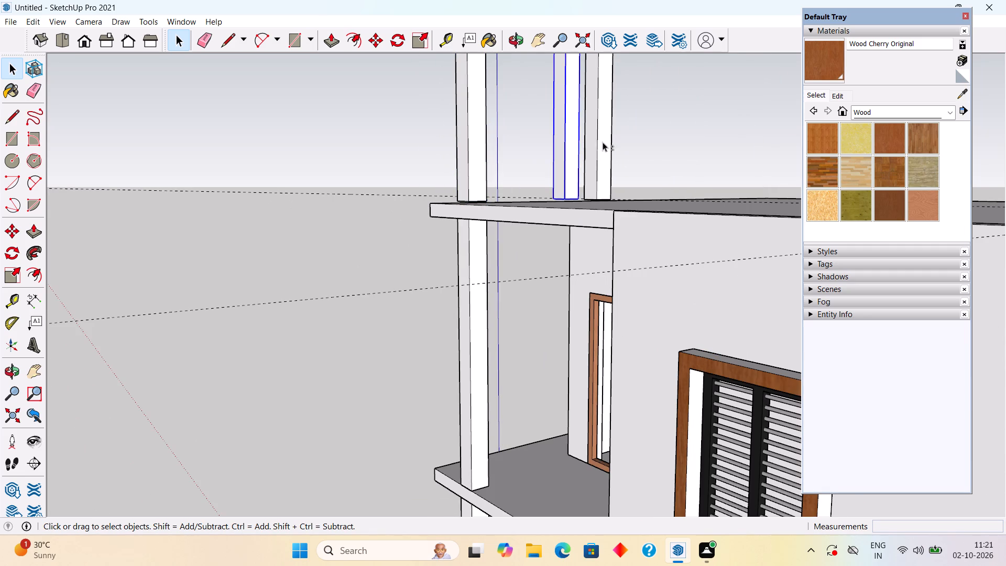
pyautogui.keyDown('shift'); pyautogui.click(603, 142); pyautogui.keyUp('shift')
pyautogui.keyDown('shift'); pyautogui.click(469, 181); pyautogui.keyUp('shift')
pyautogui.press('Delete')
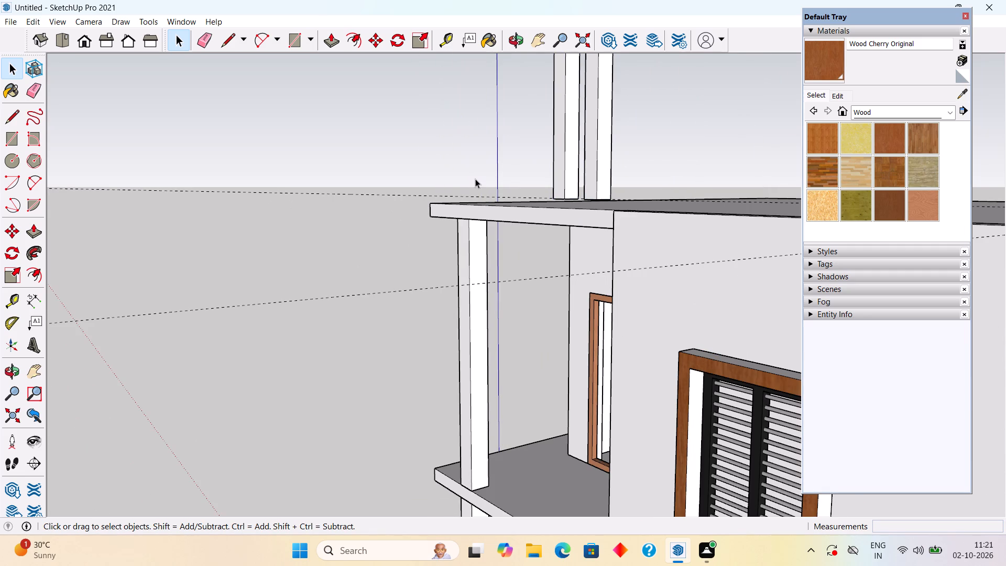
pyautogui.click(561, 149)
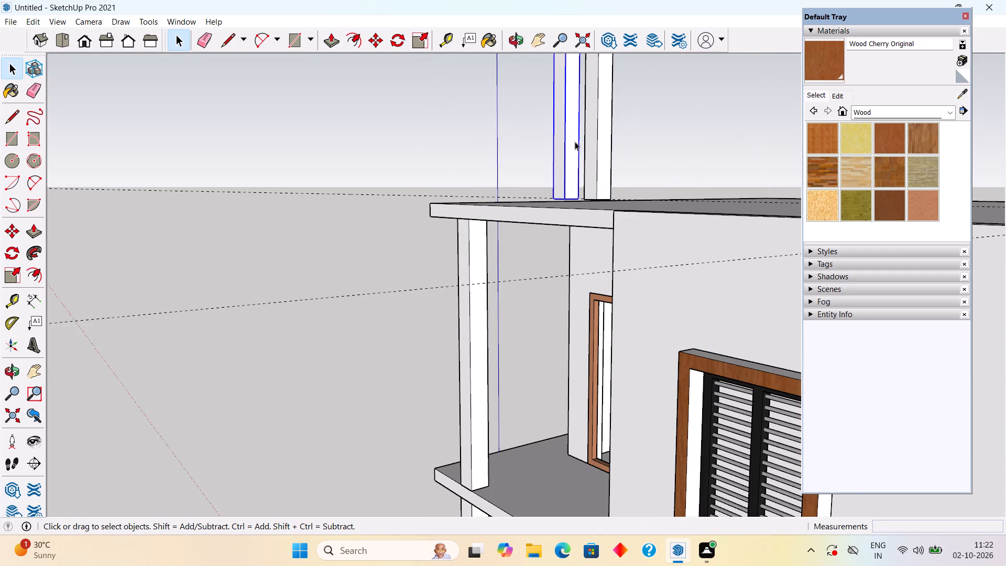
pyautogui.keyDown('shift'); pyautogui.click(596, 135); pyautogui.keyUp('shift')
pyautogui.press('Delete')
pyautogui.scroll(-10, 596, 135)
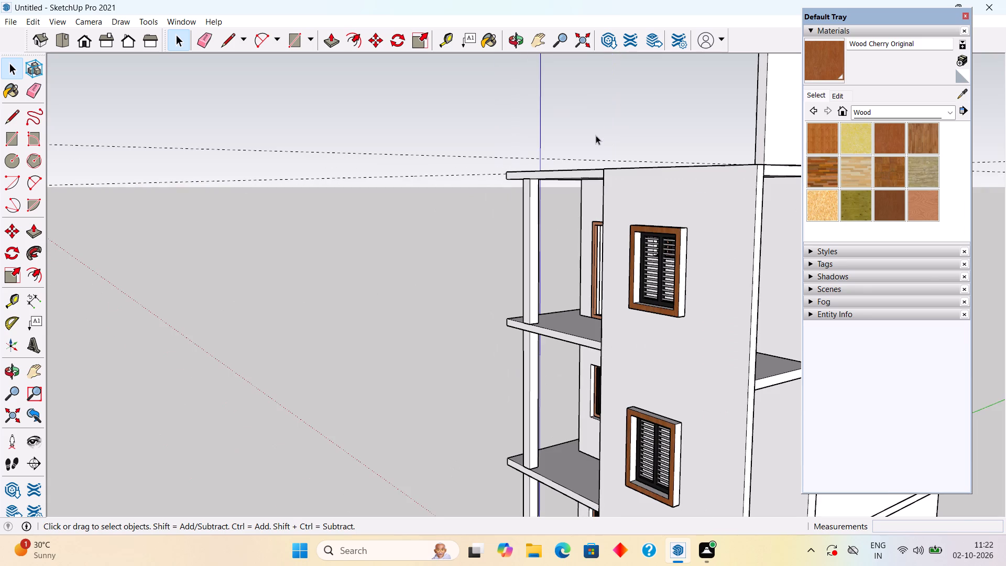